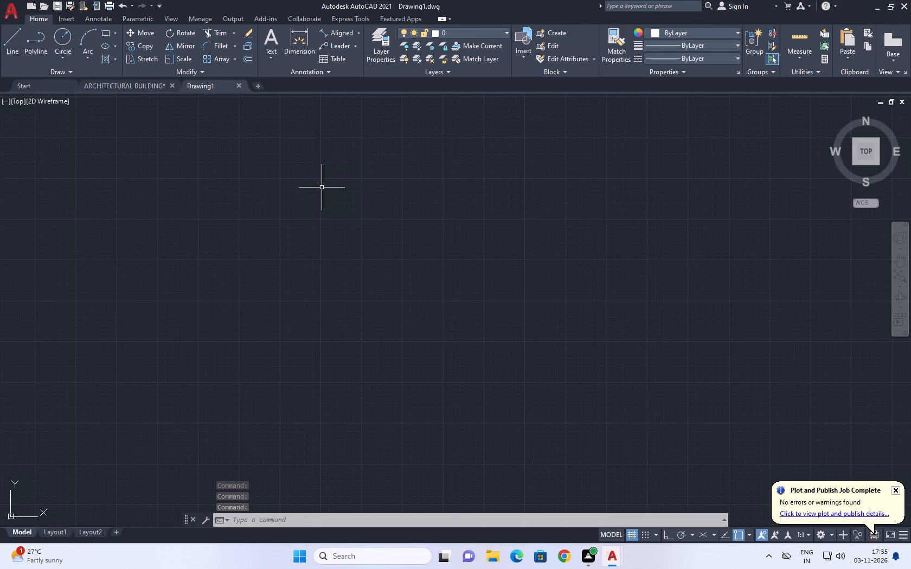
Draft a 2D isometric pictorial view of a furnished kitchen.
Save the new drawing under the file name 3D KITCHEN in the MANISHA folder as an AutoCAD 2018 drawing.
middle_drag(359, 131, 318, 183)
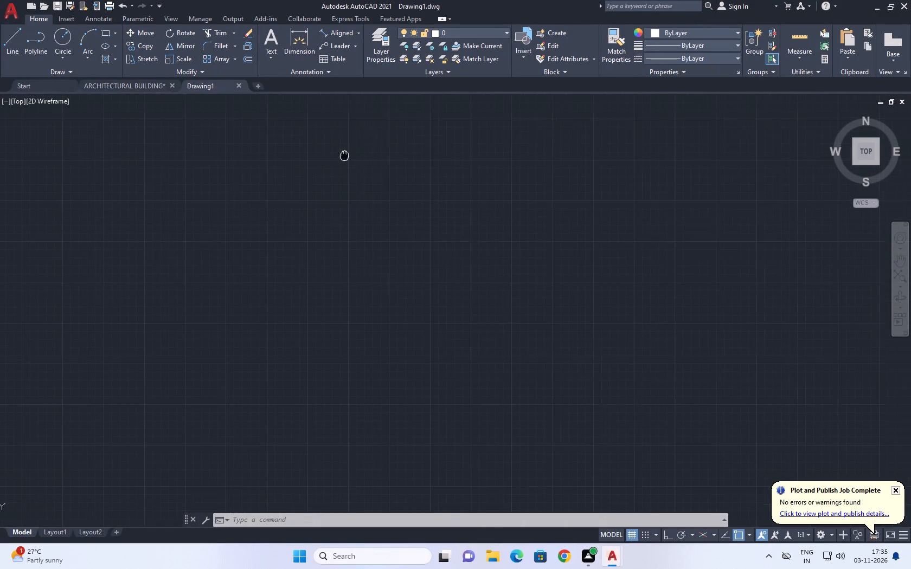
middle_drag(318, 183, 287, 219)
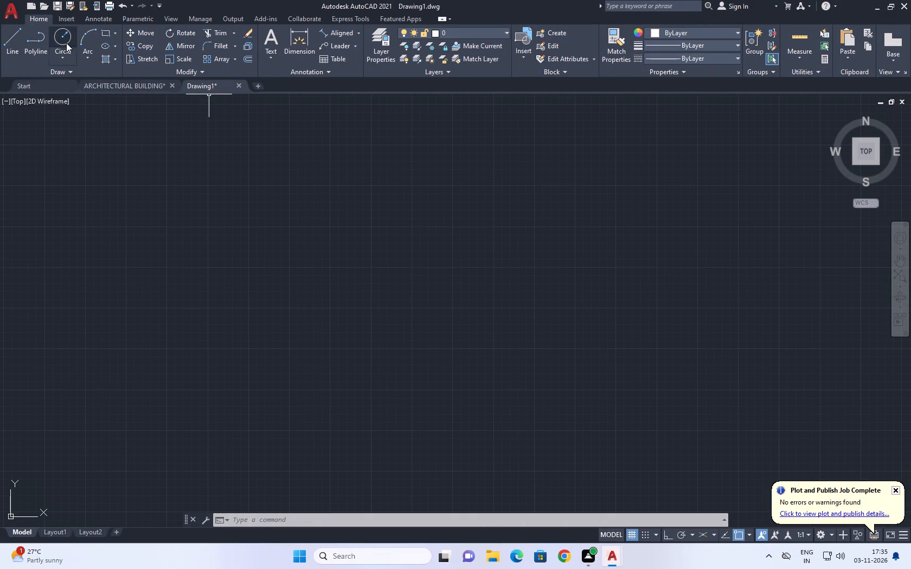
click(5, 18)
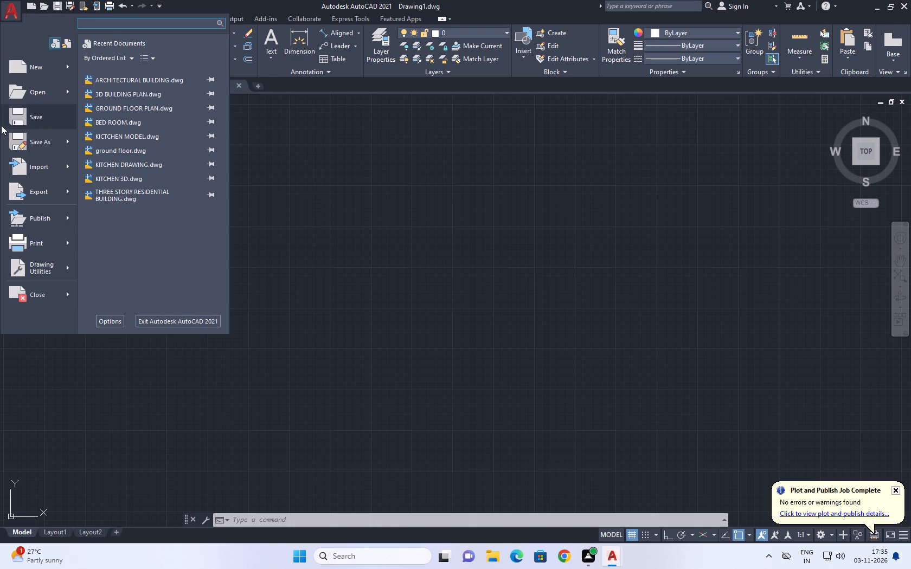
click(20, 141)
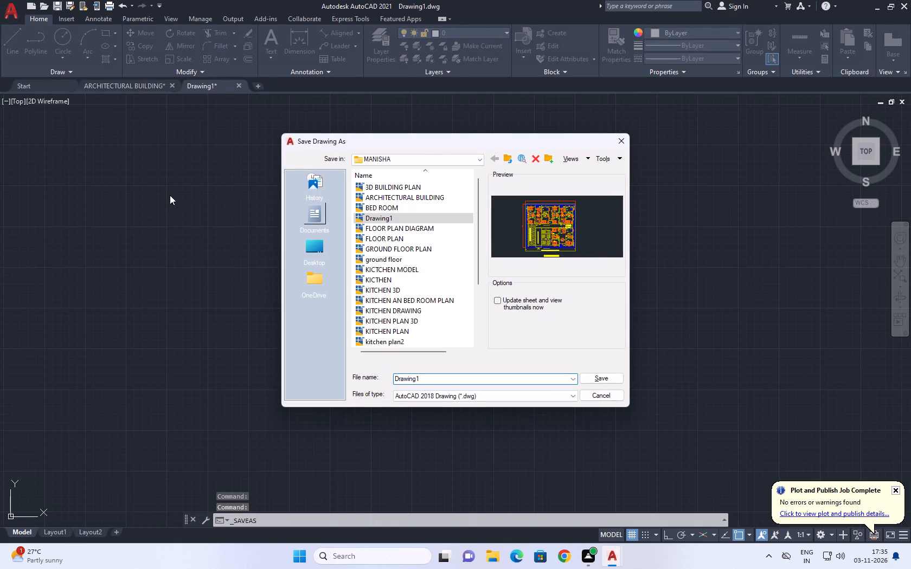
click(429, 371)
click(418, 378)
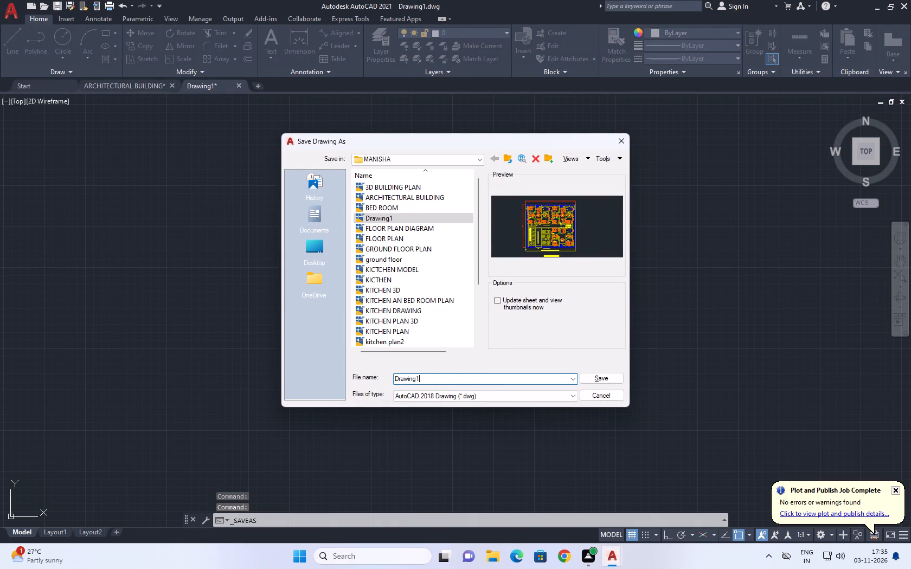
triple_click(420, 378)
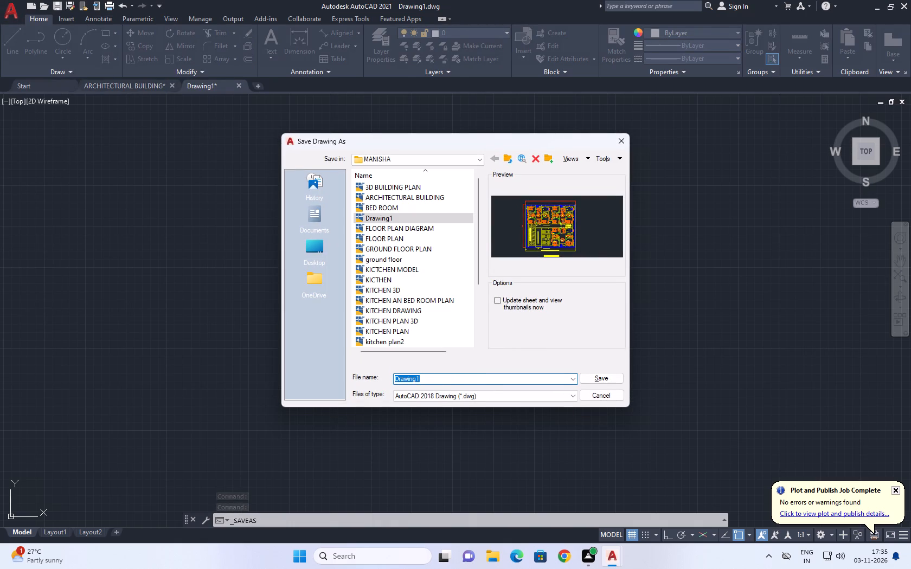
text(KI)
text(TCHEN)
key(space)
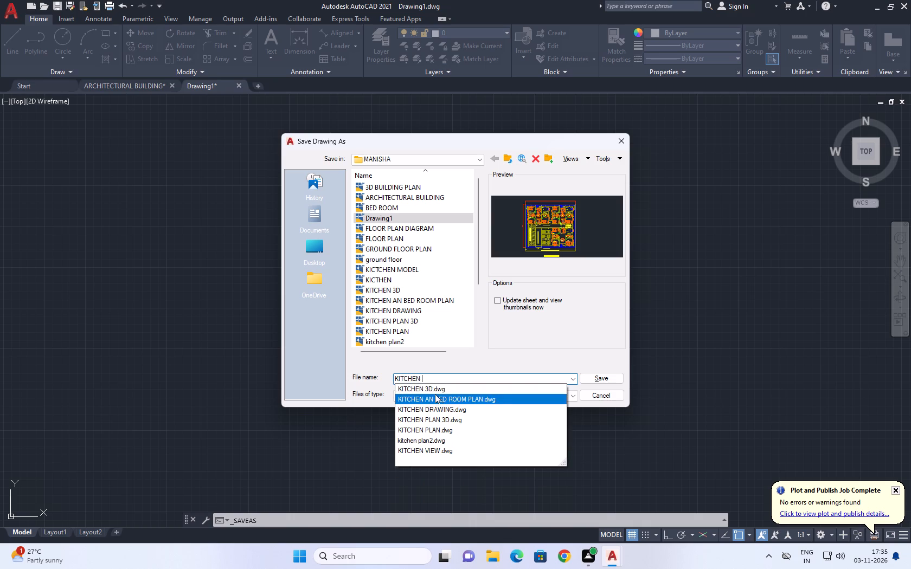
click(437, 377)
key(BackSpace)
key(BackSpace)
key(BackSpace)
key(BackSpace)
key(BackSpace)
key(BackSpace)
key(BackSpace)
key(BackSpace)
key(BackSpace)
key(BackSpace)
key(BackSpace)
key(BackSpace)
key(BackSpace)
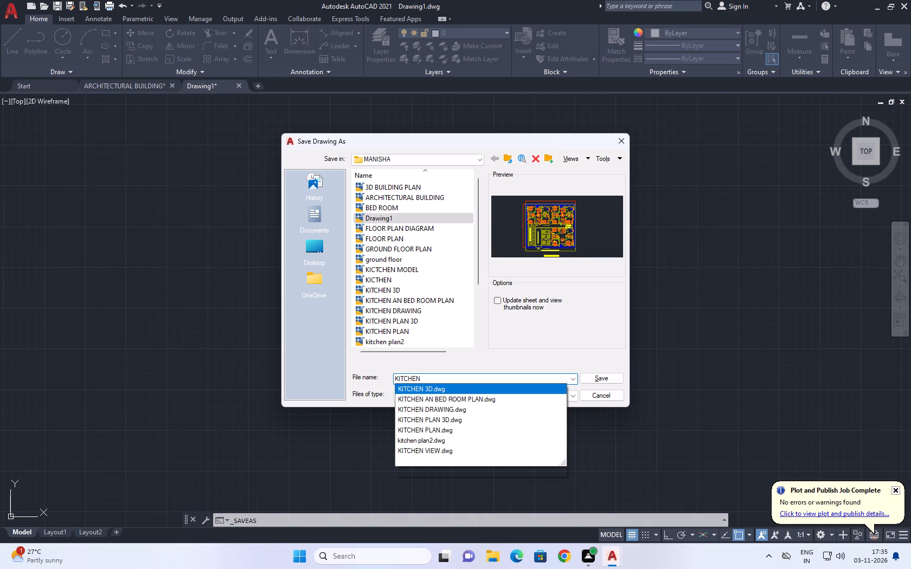
text(3D)
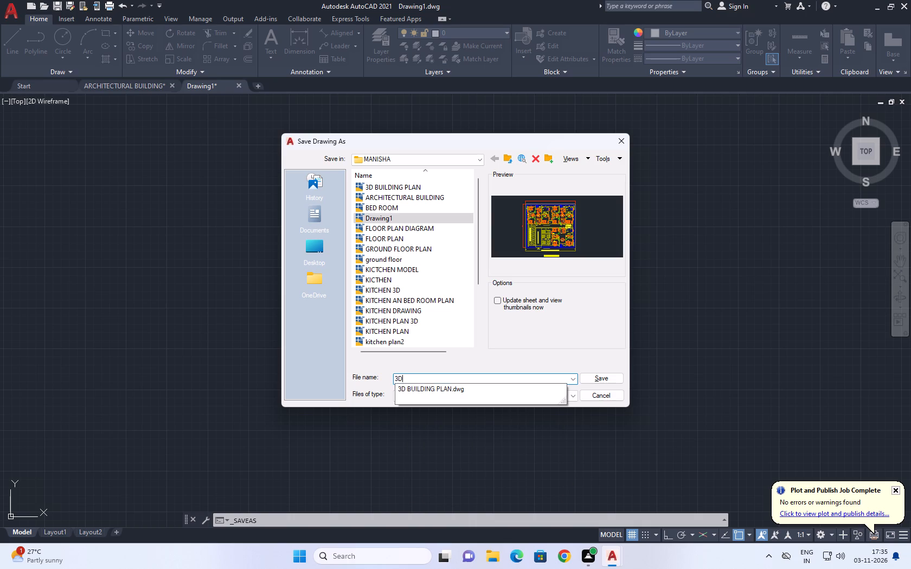
key(space)
text(KITCHEN)
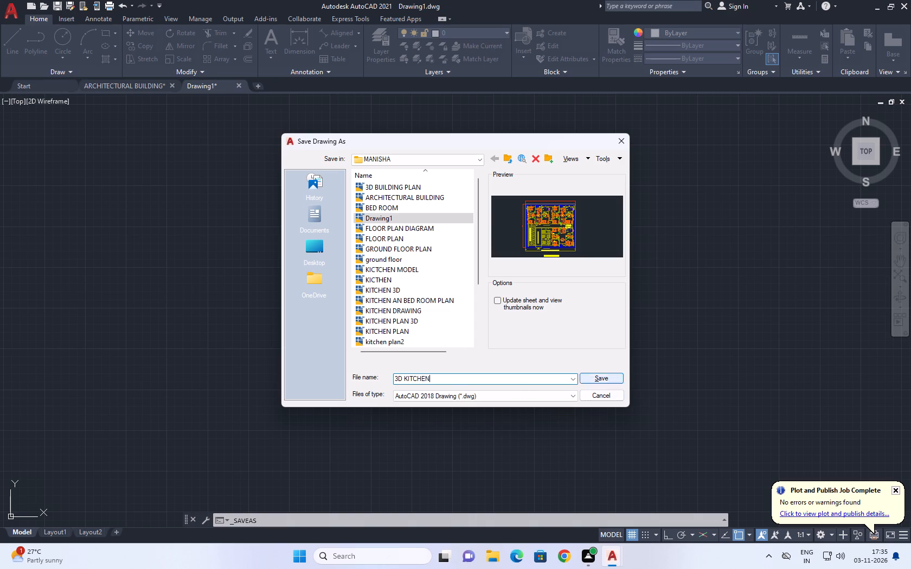
click(593, 377)
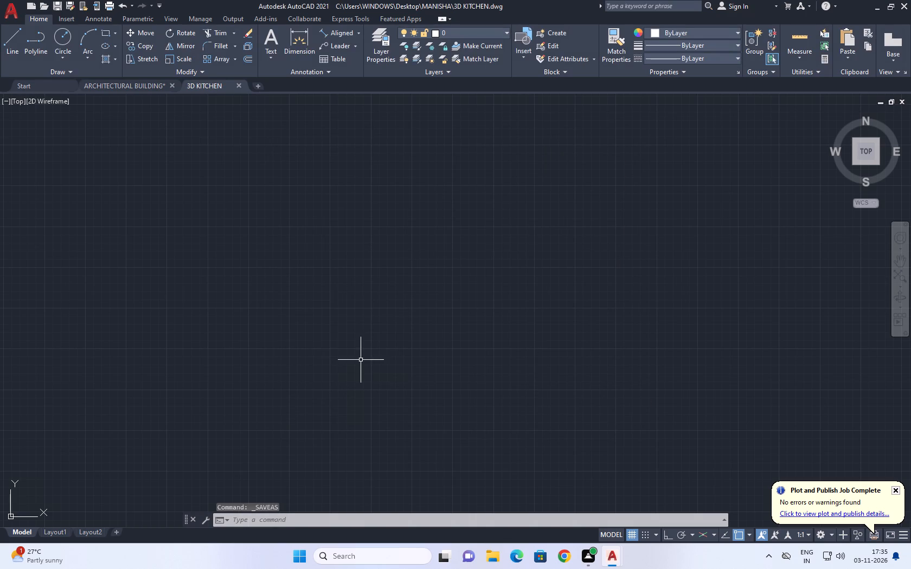
Open the drawing options and apply the existing Open and Save settings.
middle_drag(339, 288, 249, 319)
text(OP)
key(space)
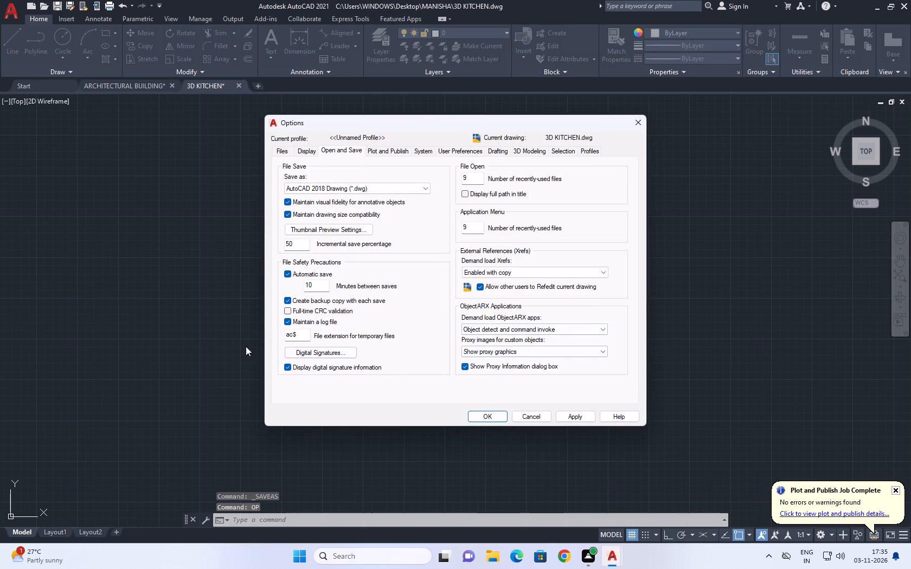
click(575, 419)
click(496, 416)
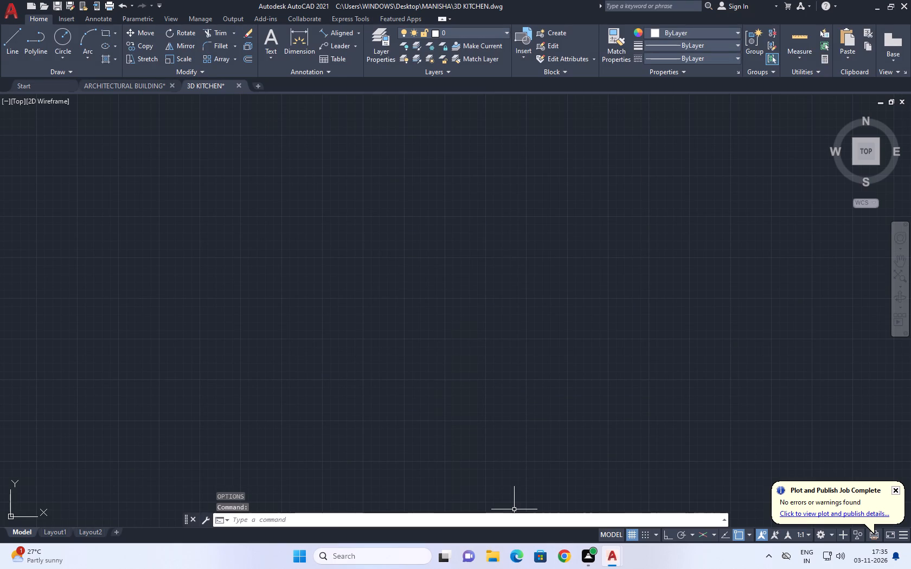
Set the drawing units to Engineering length with 0'-0" precision and Inches as the insertion scale.
text(UN)
key(space)
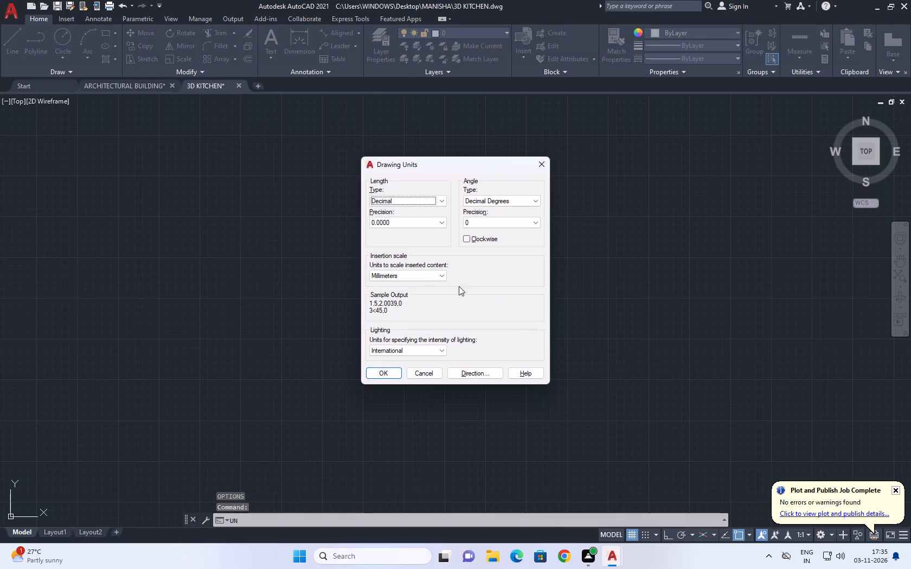
click(436, 197)
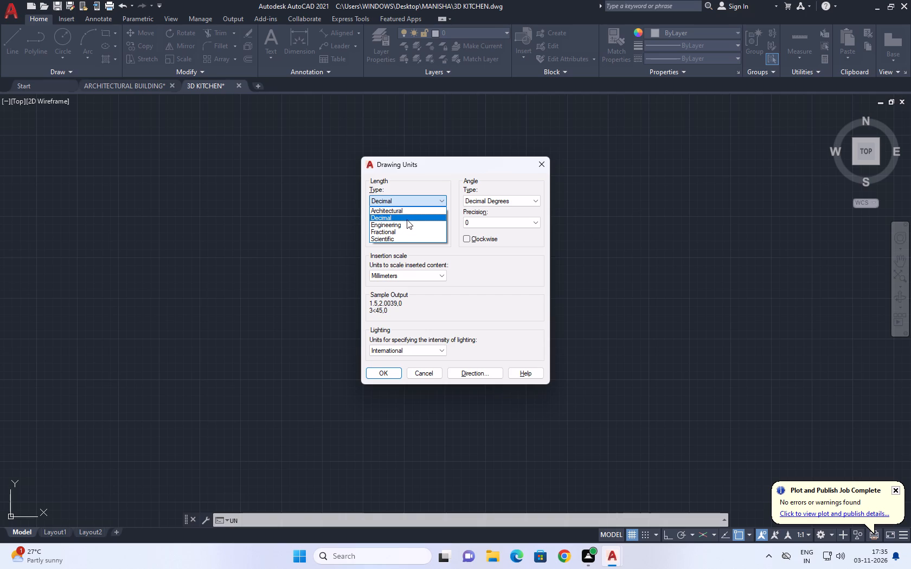
click(407, 222)
click(407, 222)
click(403, 230)
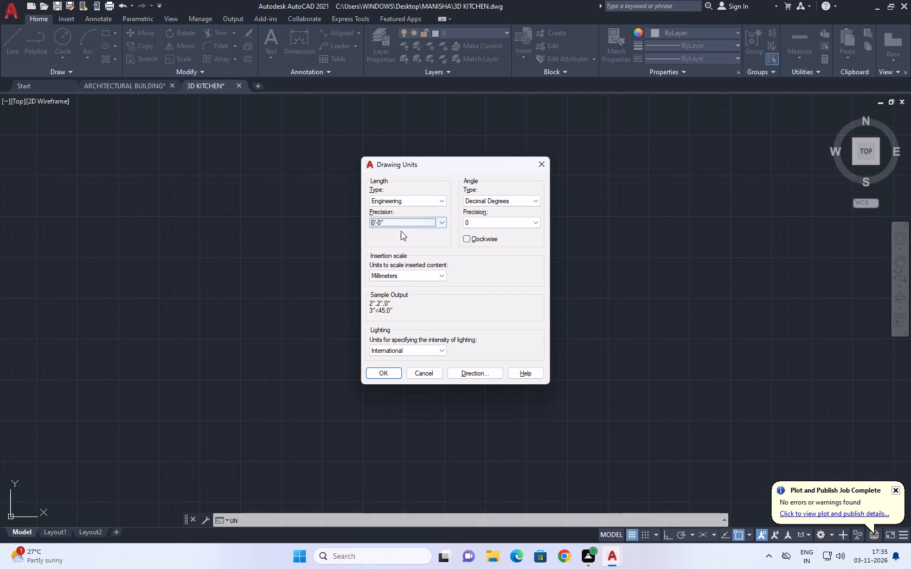
click(412, 277)
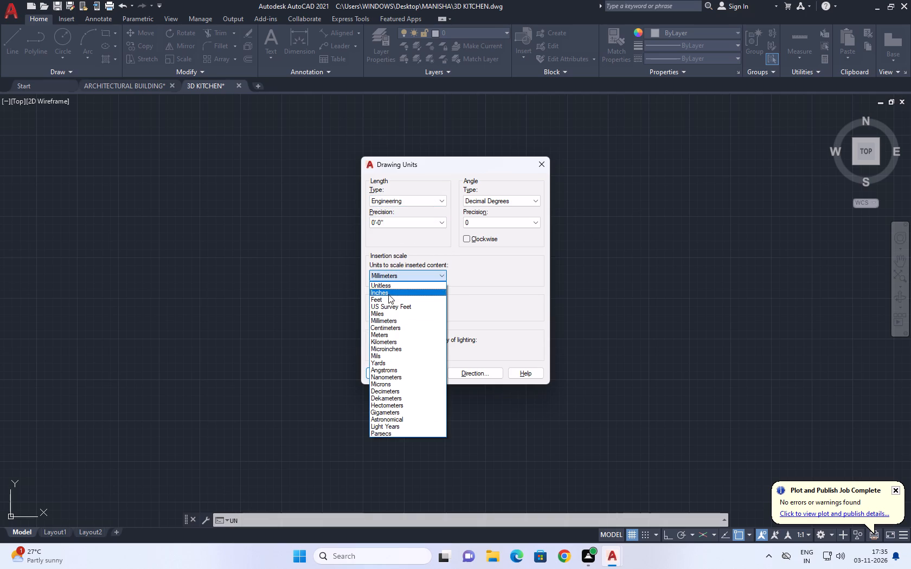
click(388, 294)
click(385, 368)
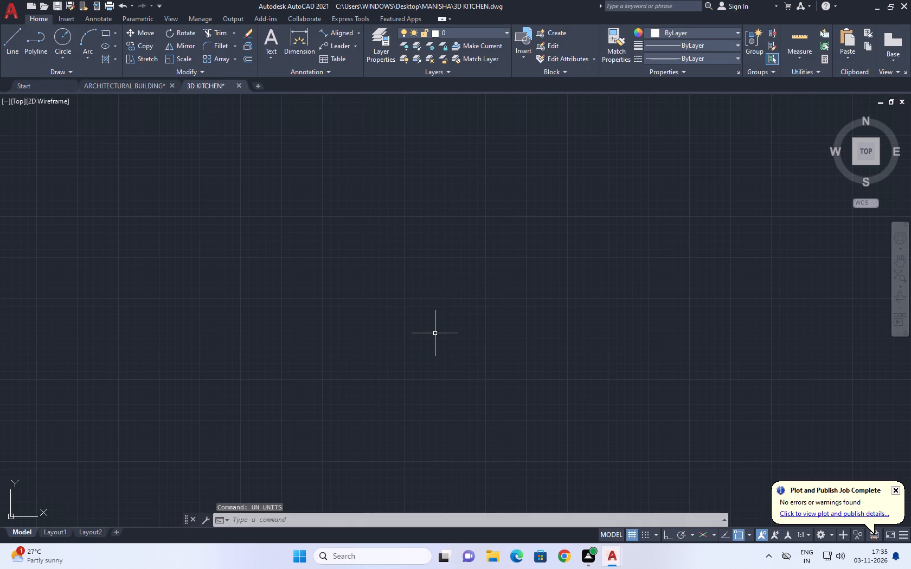
Modify the ISO-25 dimension style to Engineering primary units with 0'-0" precision and make it the current style.
text(D)
key(space)
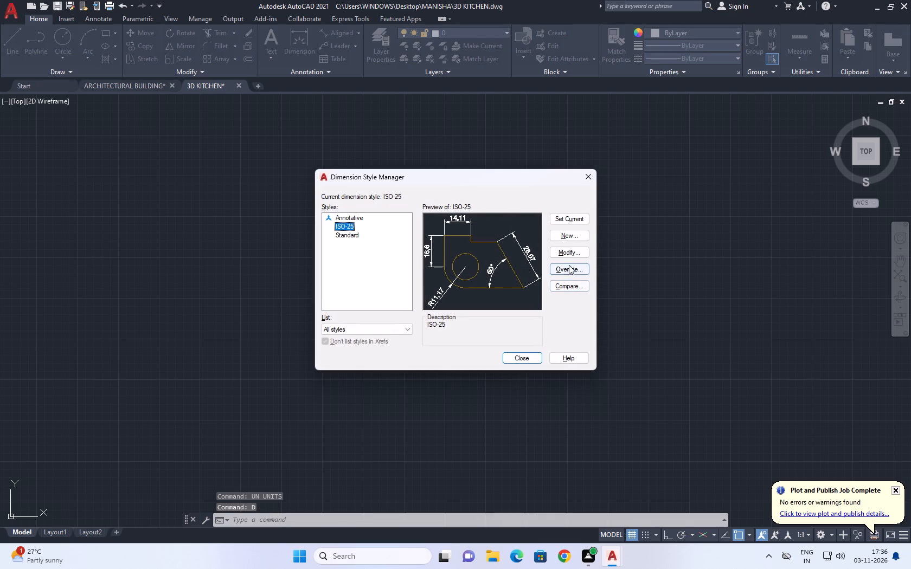
click(580, 252)
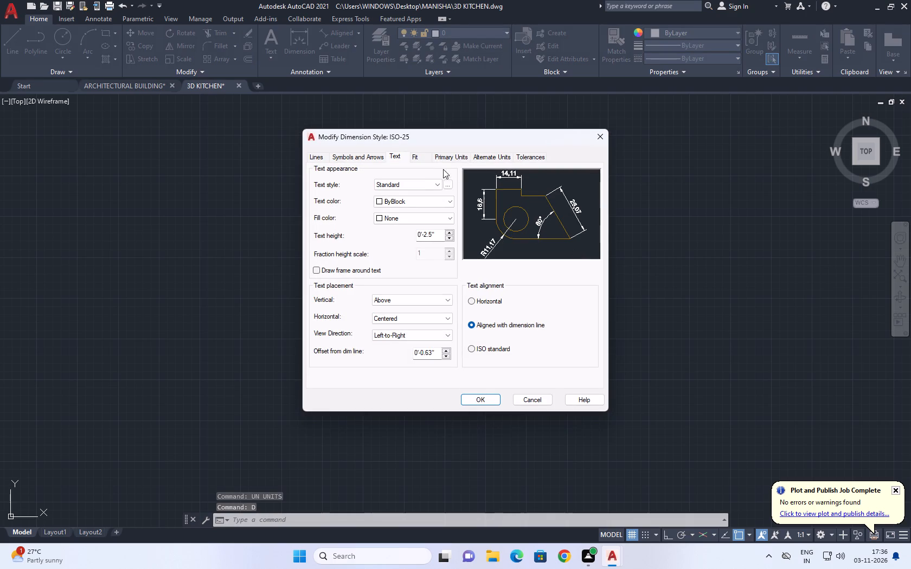
click(397, 155)
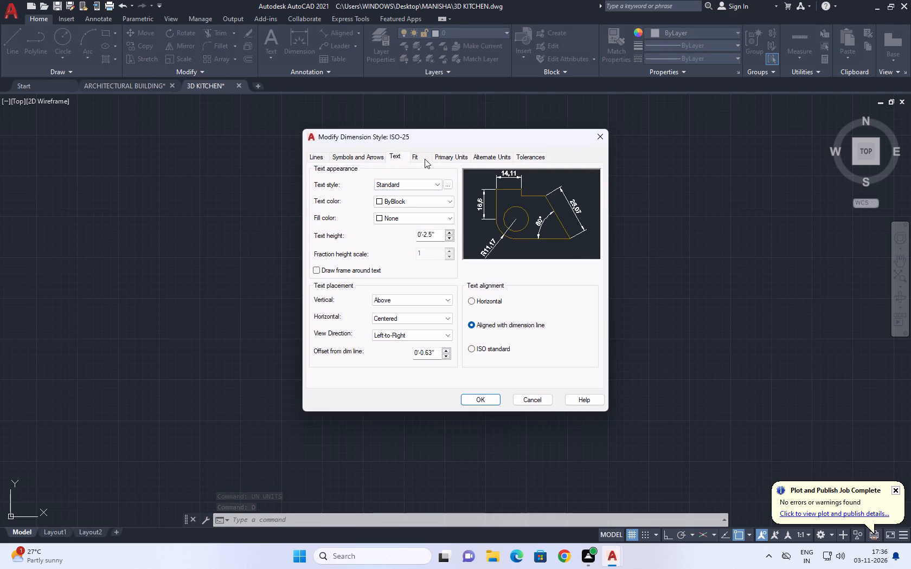
click(439, 157)
click(415, 181)
click(399, 202)
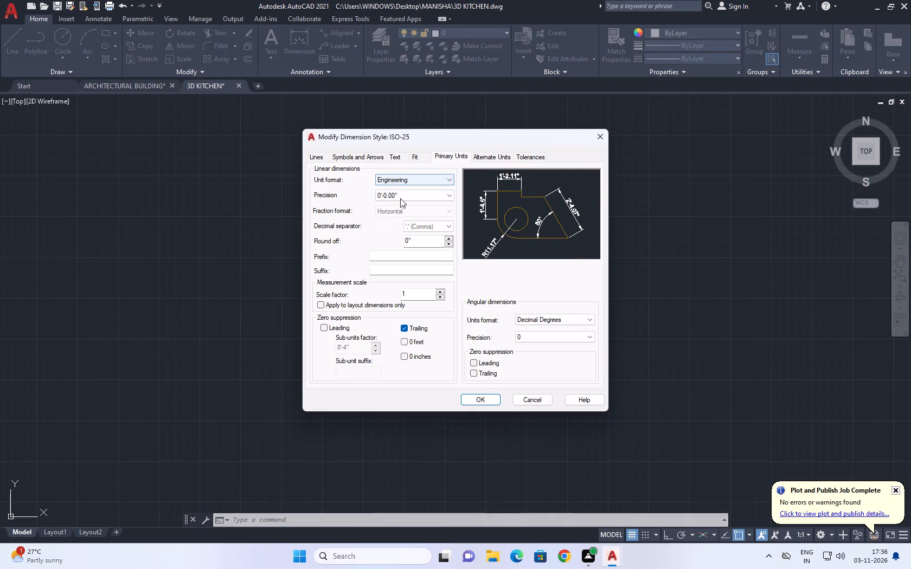
click(400, 198)
click(396, 205)
click(470, 400)
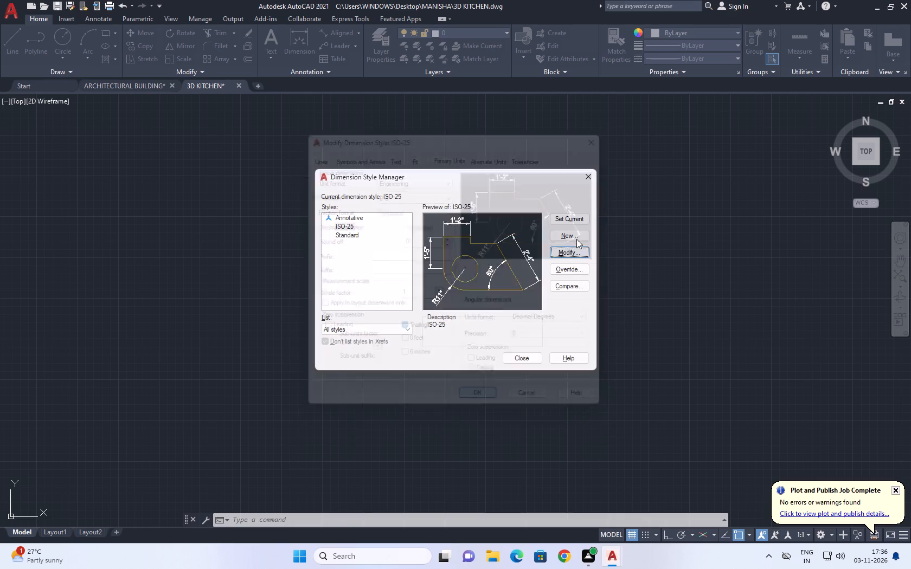
click(561, 219)
click(593, 179)
Turn on isometric drafting in the top isoplane.
middle_drag(576, 188, 563, 212)
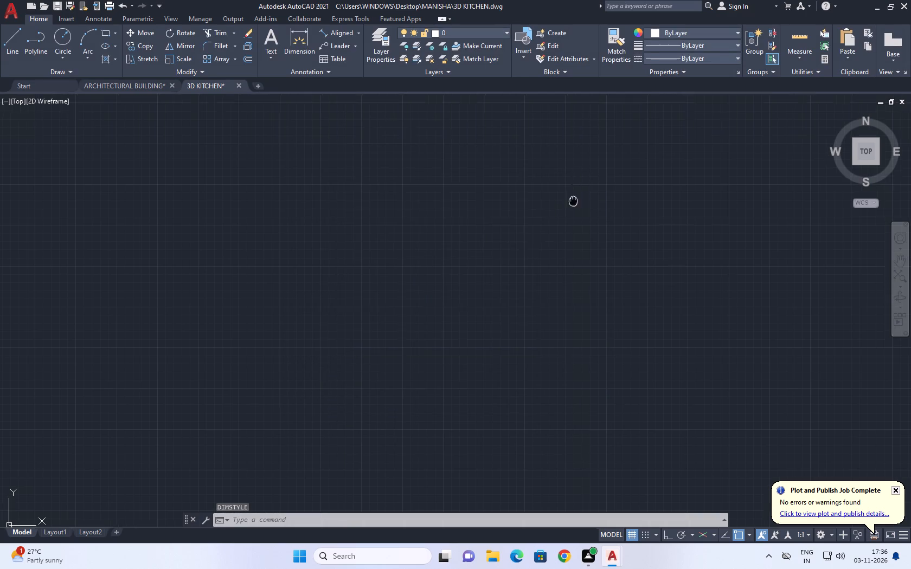
middle_drag(563, 212, 479, 258)
click(698, 535)
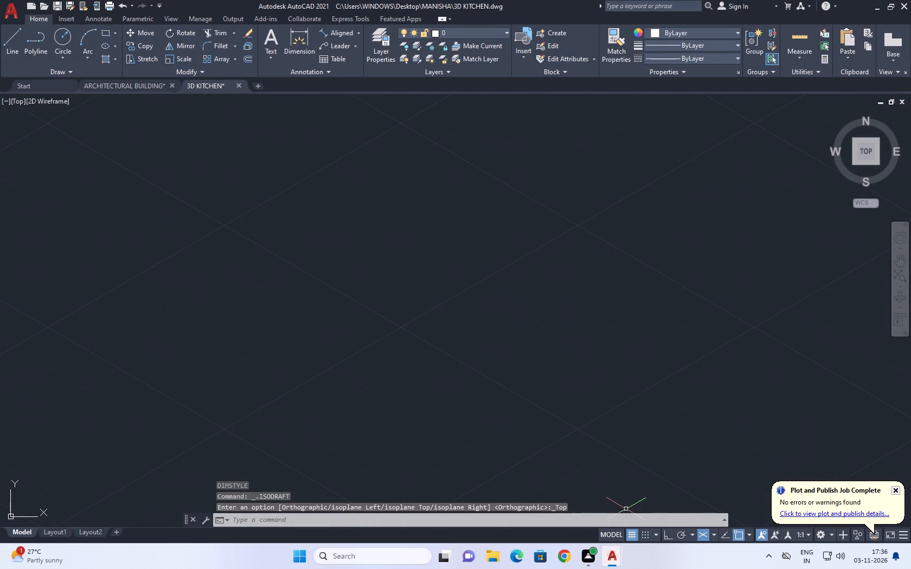
Draw a 10' vertical line upward from a free start point, with Ortho on and the right isoplane active.
middle_drag(434, 367, 282, 437)
key(l)
key(space)
drag(223, 424, 226, 418)
key(F8)
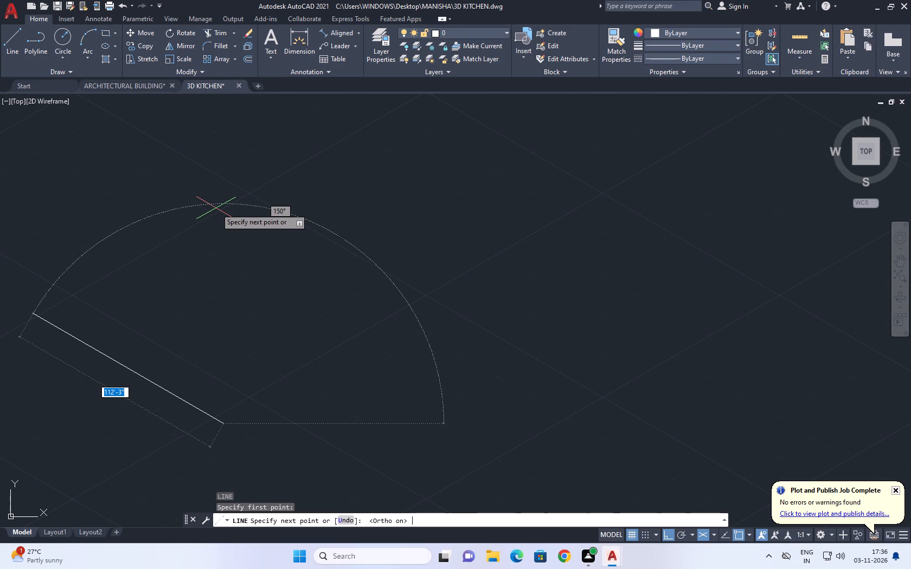
middle_drag(142, 258, 155, 286)
scroll(118, 286, down, 2)
middle_drag(116, 289, 305, 340)
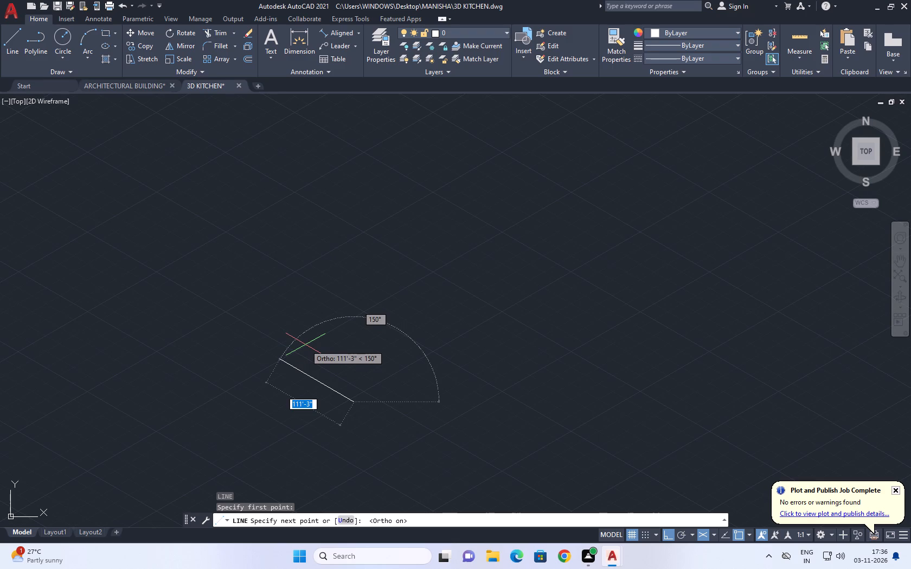
key(F8)
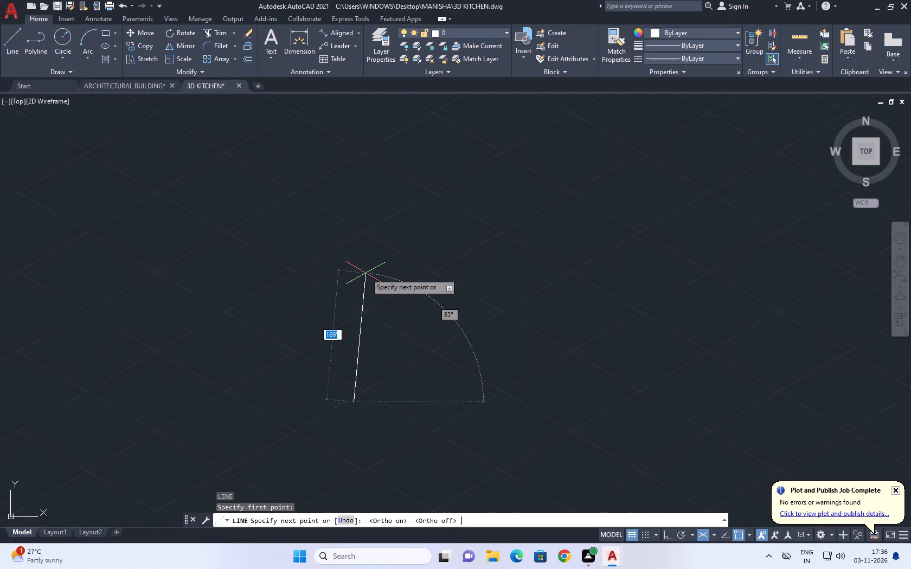
key(F8)
key(F5)
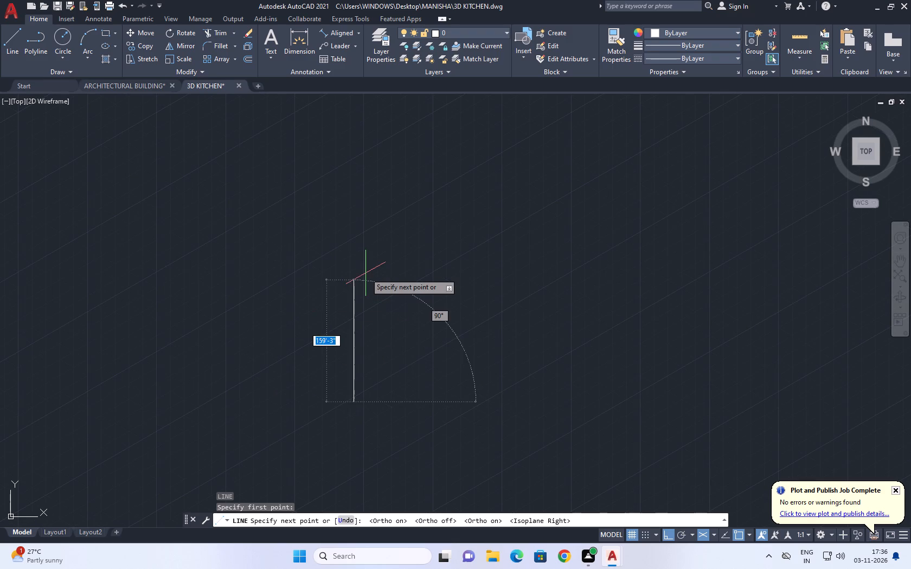
text(10)
key(apostrophe)
key(Return)
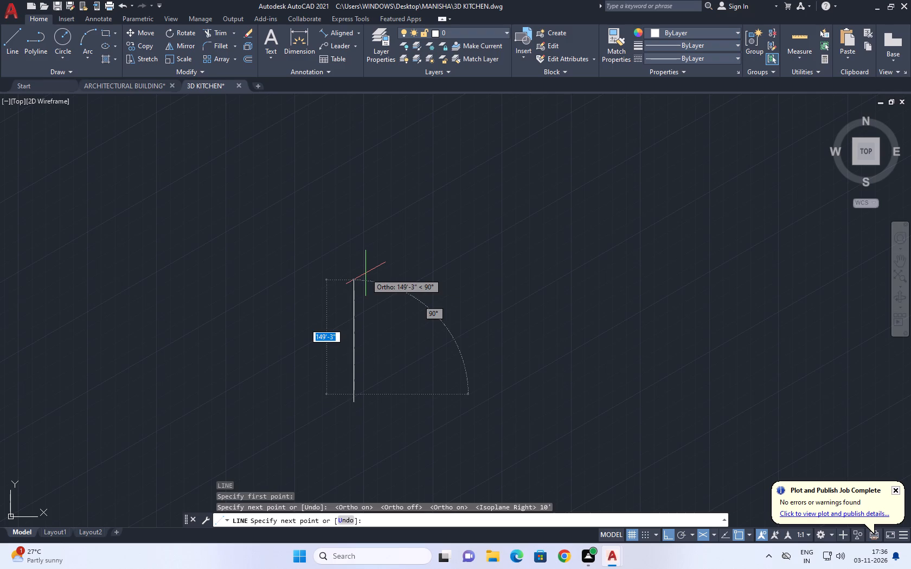
Continue the line from the top of the vertical with an 18' segment along the 30° isometric axis.
scroll(348, 394, up, 6)
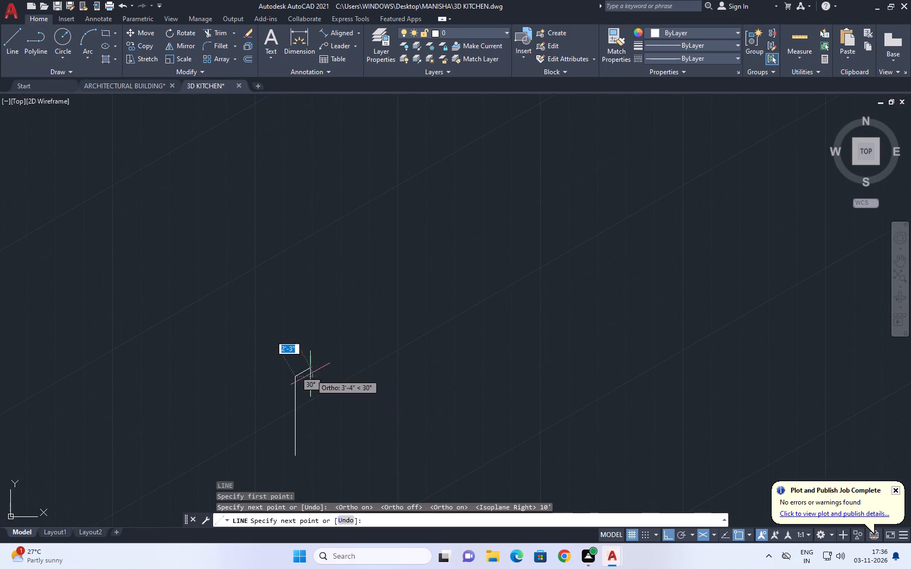
scroll(304, 373, up, 2)
middle_drag(304, 373, 346, 283)
scroll(364, 276, up, 4)
scroll(408, 249, down, 4)
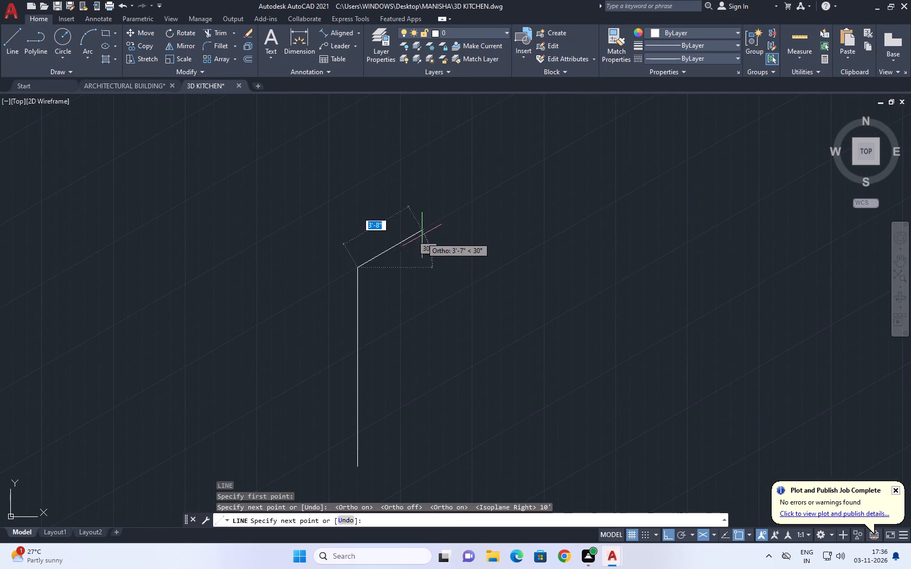
middle_drag(439, 229, 363, 249)
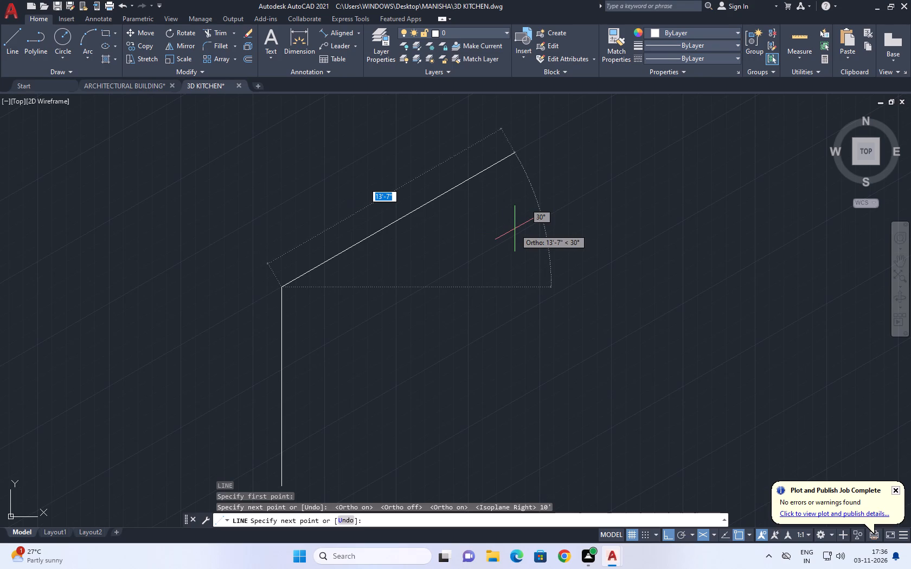
text(18')
key(Return)
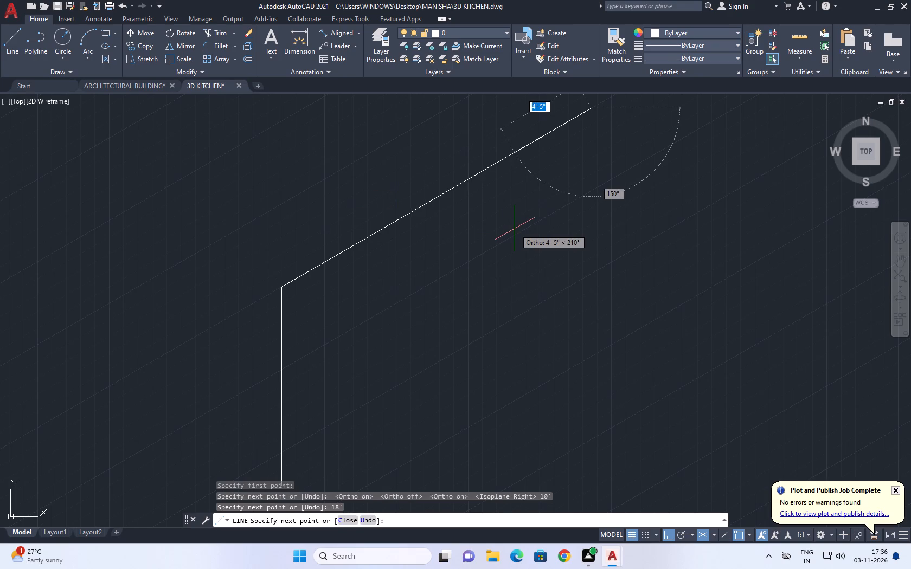
Undo the 18' segment and replace it with consecutive 10' and 8' segments along the 30° isometric axis.
scroll(524, 230, down, 2)
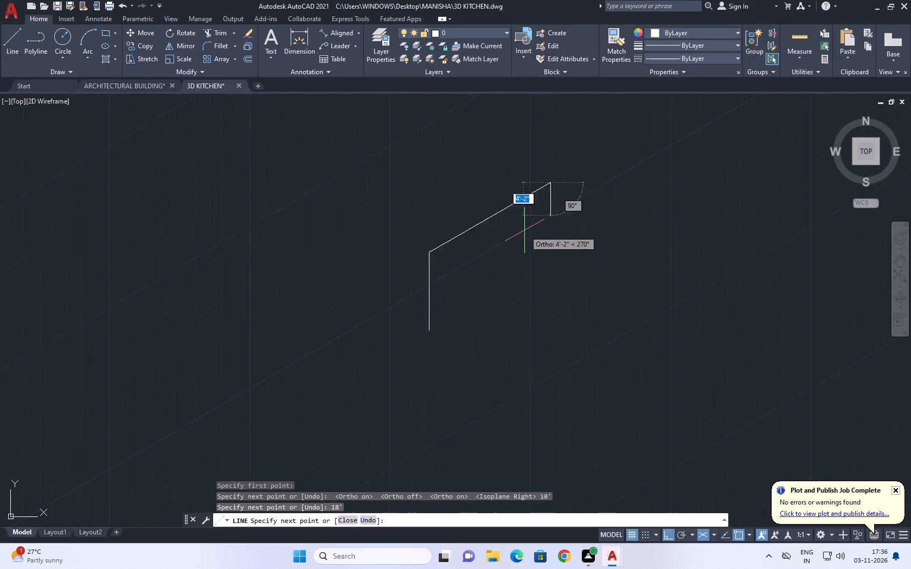
scroll(524, 230, down, 1)
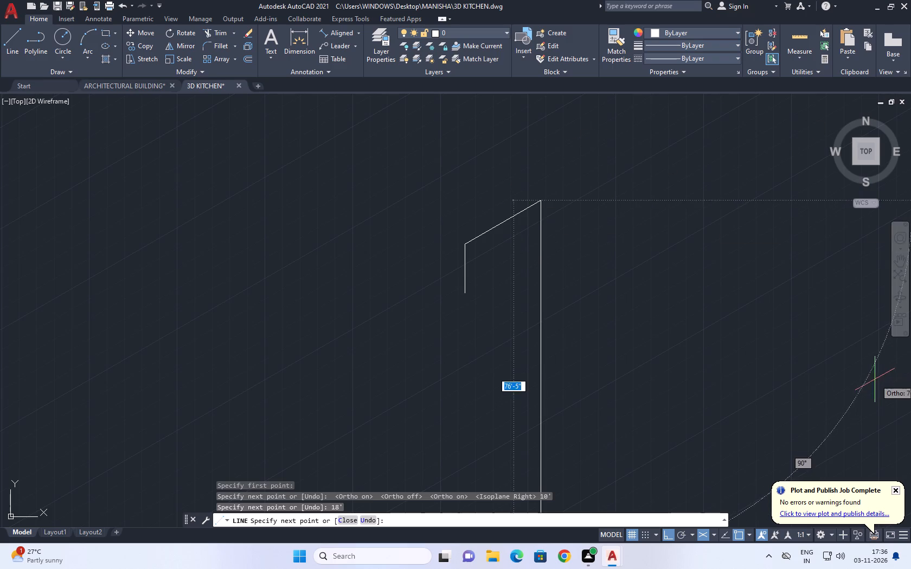
scroll(655, 270, down, 1)
middle_drag(656, 270, 633, 301)
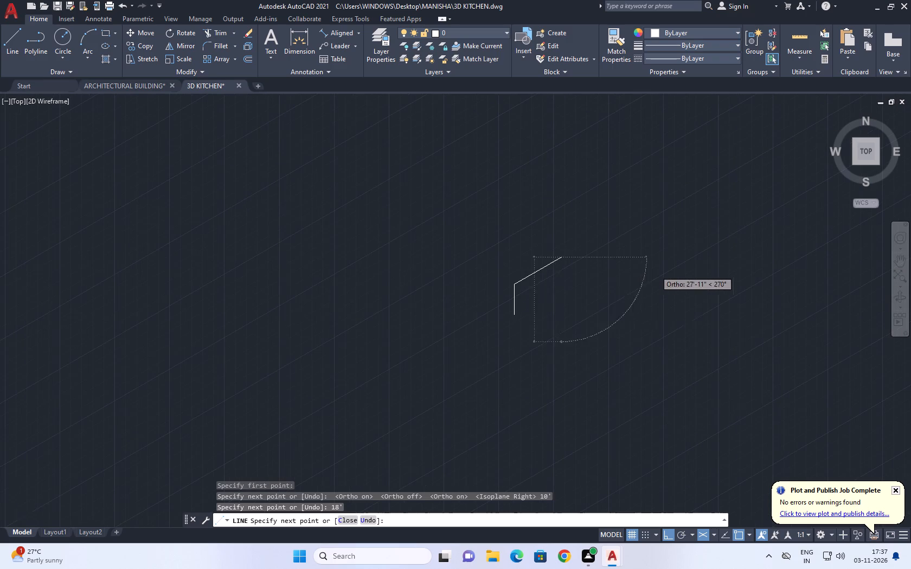
key(ctrl+z)
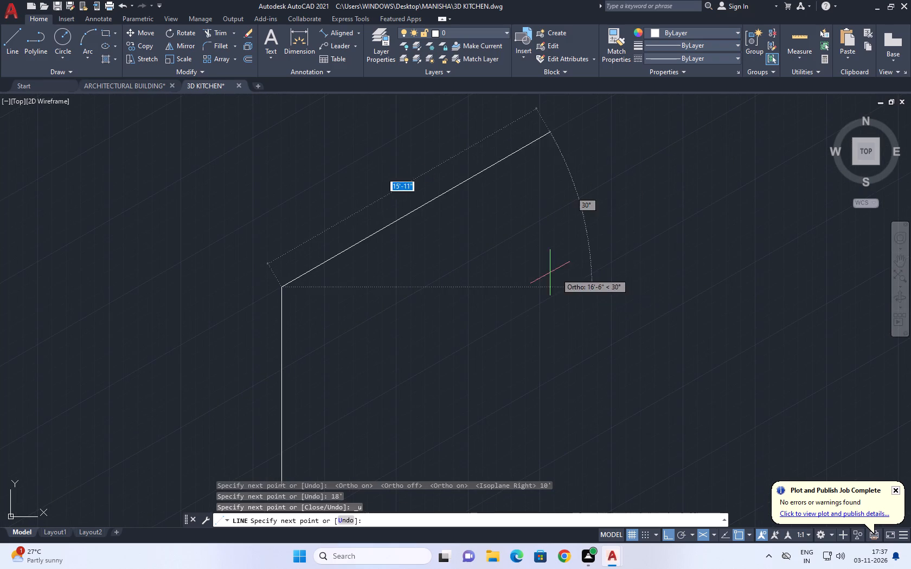
text(10')
key(Return)
middle_drag(530, 284, 524, 289)
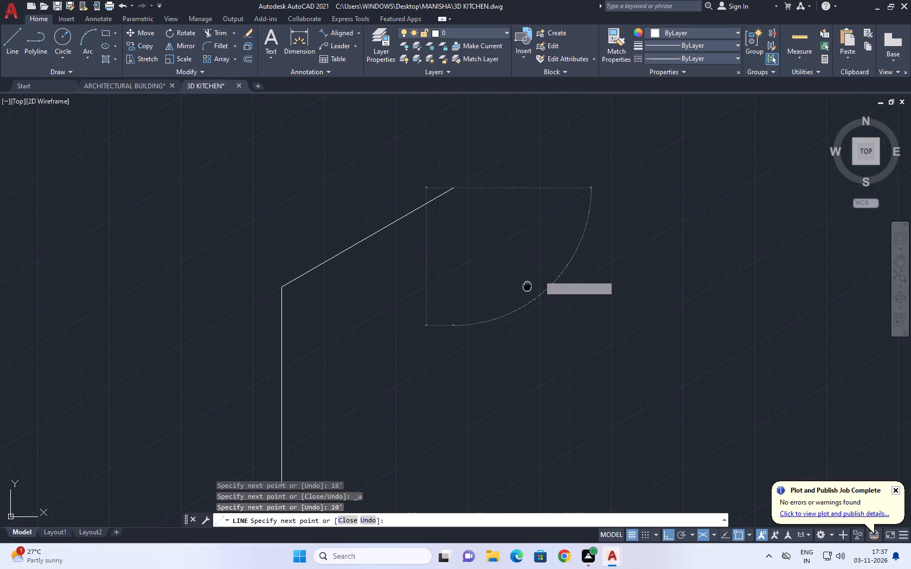
middle_drag(524, 289, 399, 456)
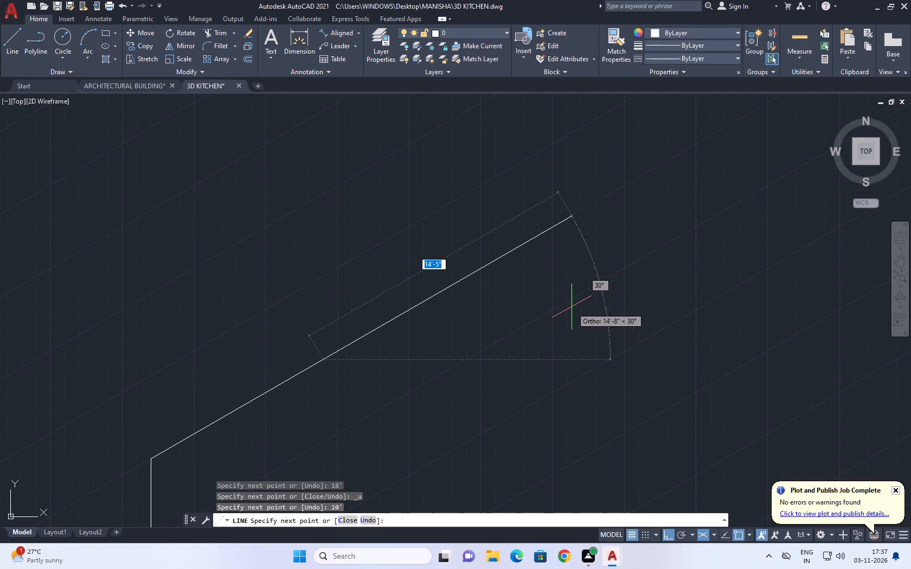
text(8')
key(Return)
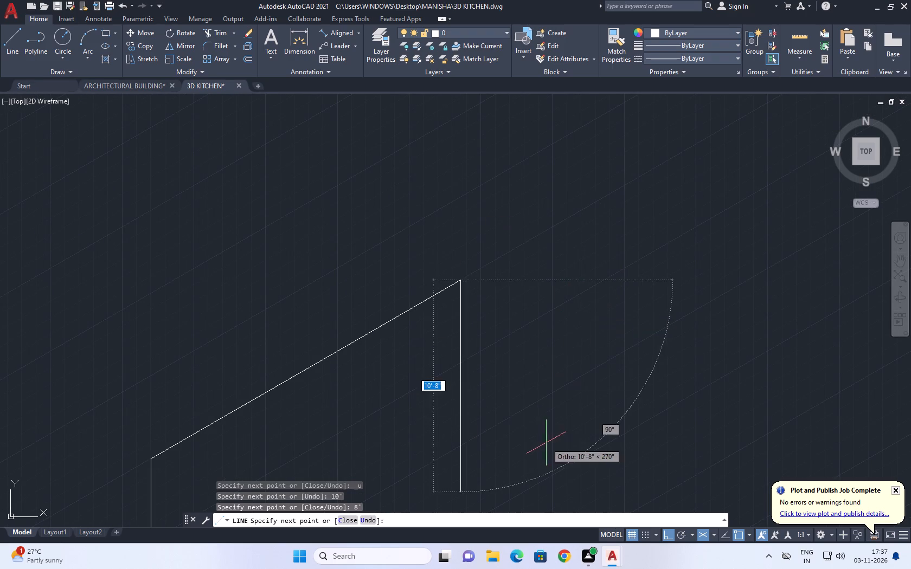
Switch to the left isoplane and continue the outline with consecutive 14' and 12' segments along the 330° isometric axis.
middle_drag(527, 419, 458, 340)
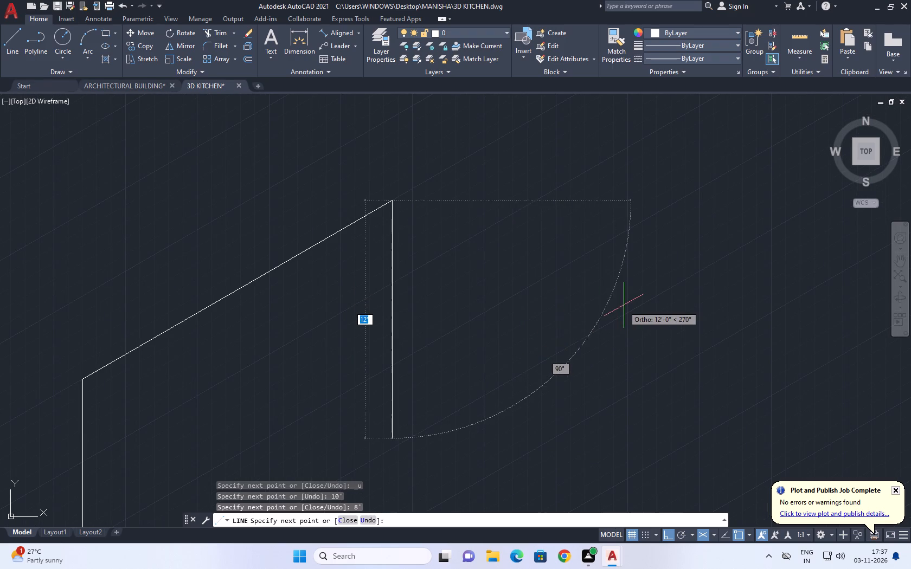
key(F5)
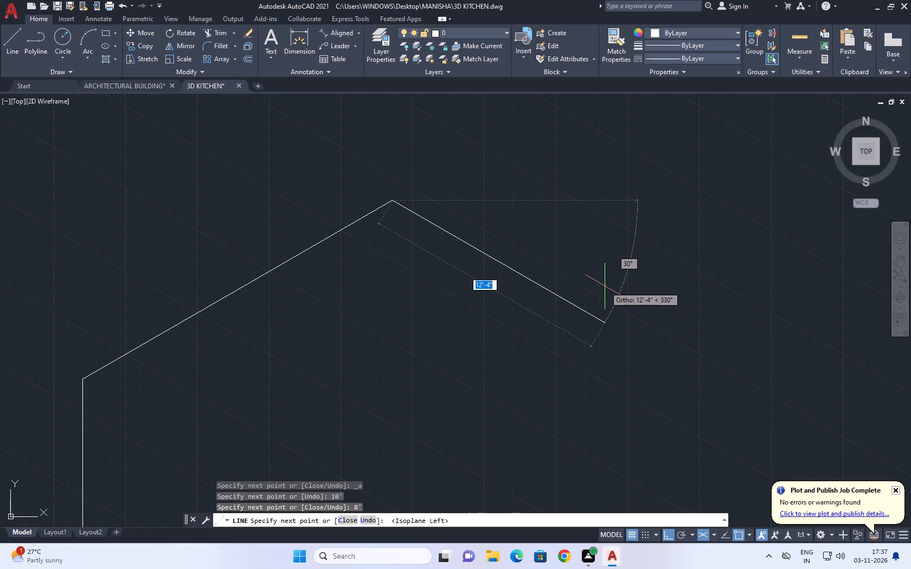
text(14')
key(Return)
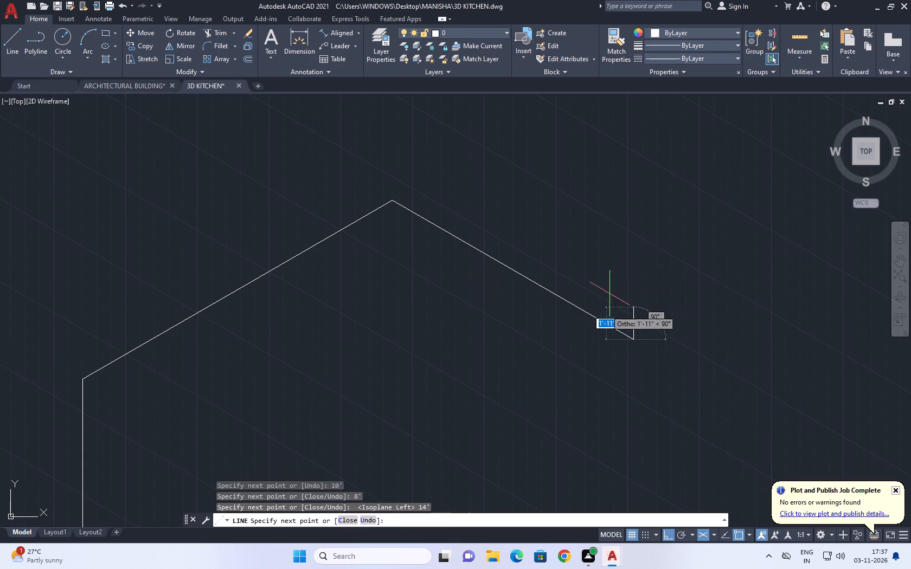
middle_drag(626, 386, 453, 261)
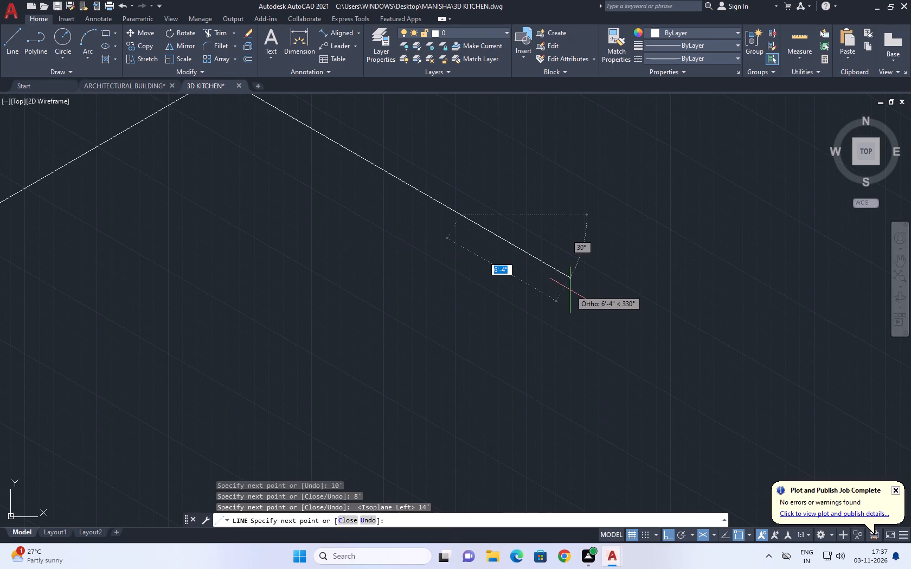
text(12')
key(Return)
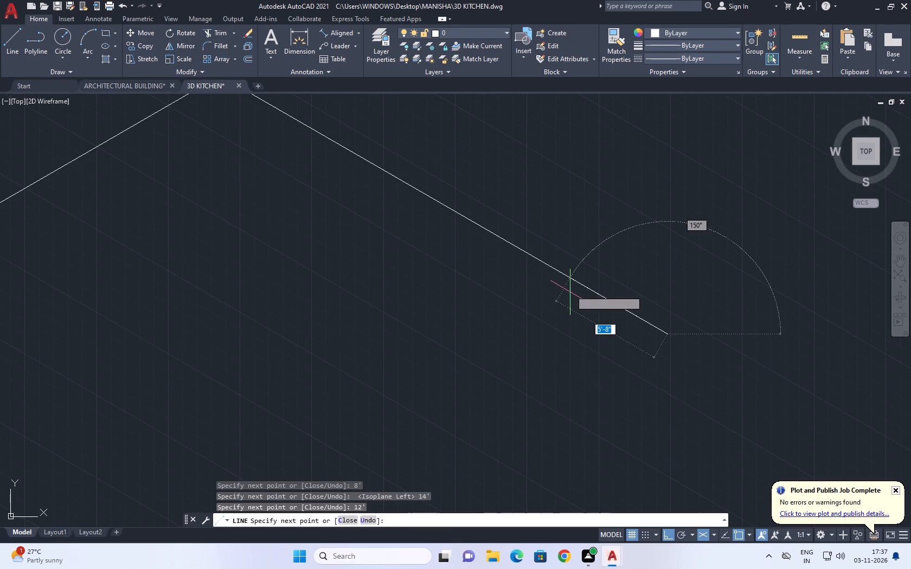
Finish the wall outline with a 10' vertical segment downward and end the line.
scroll(513, 320, down, 2)
middle_drag(500, 380, 522, 288)
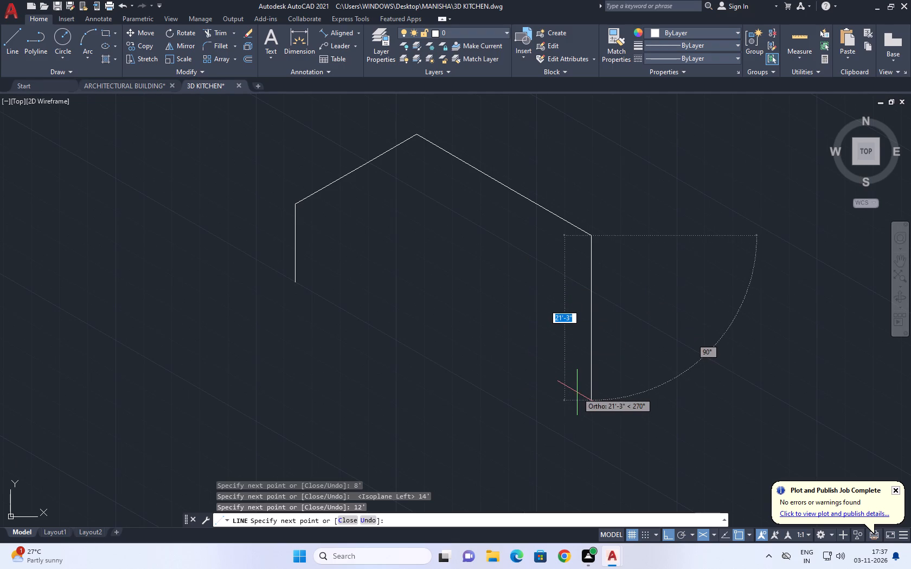
text(10')
key(Return)
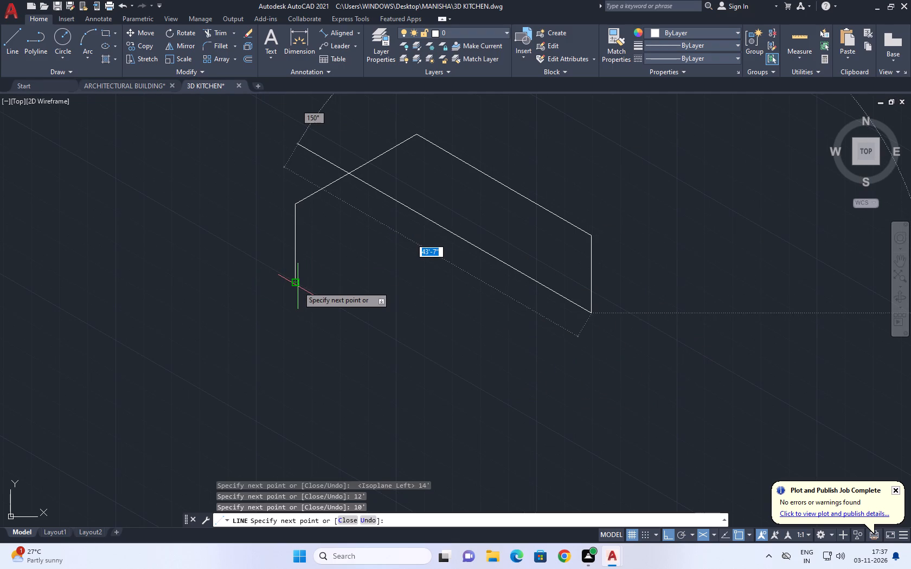
key(Escape)
Copy the outline's starting vertical line 9" along the 330° axis, using its top endpoint as the base point.
scroll(390, 308, down, 2)
middle_drag(376, 313, 394, 345)
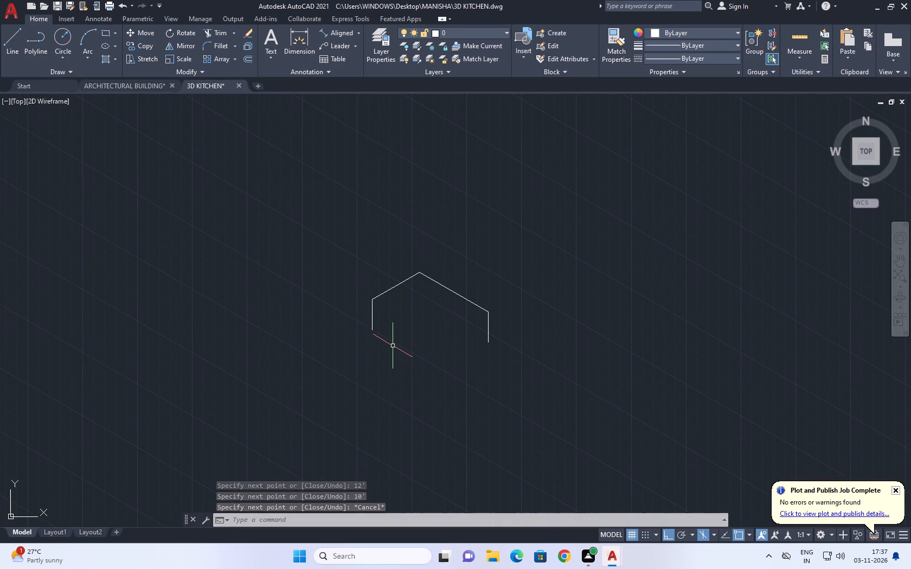
scroll(393, 346, down, 1)
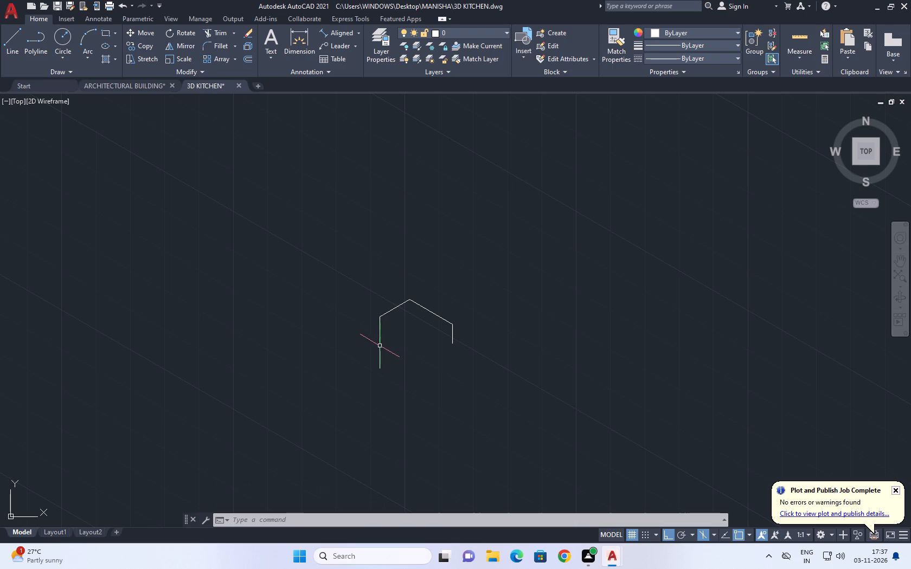
middle_click(379, 346)
scroll(369, 322, up, 4)
click(427, 318)
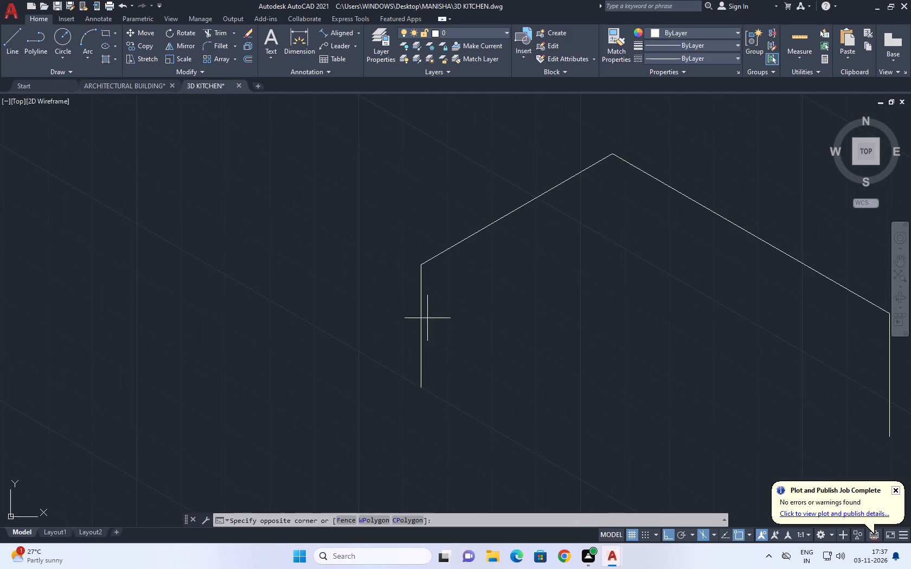
drag(403, 288, 395, 282)
middle_drag(431, 288, 431, 305)
click(146, 48)
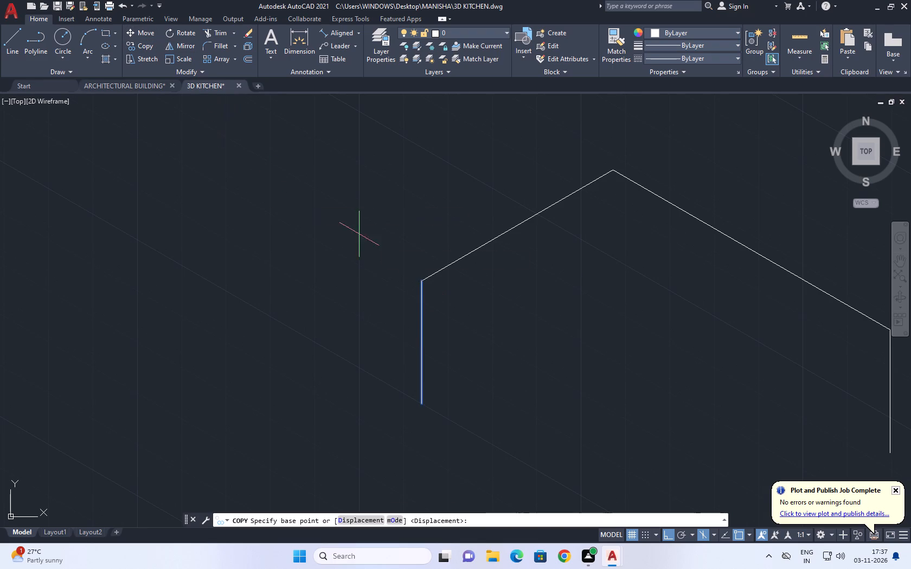
scroll(421, 290, up, 2)
middle_drag(418, 260, 431, 281)
scroll(431, 281, up, 1)
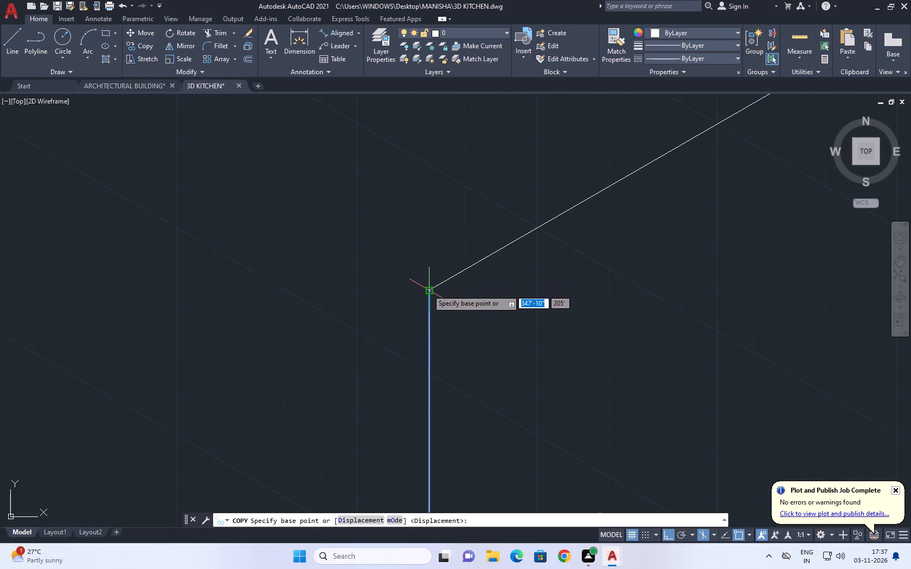
click(427, 289)
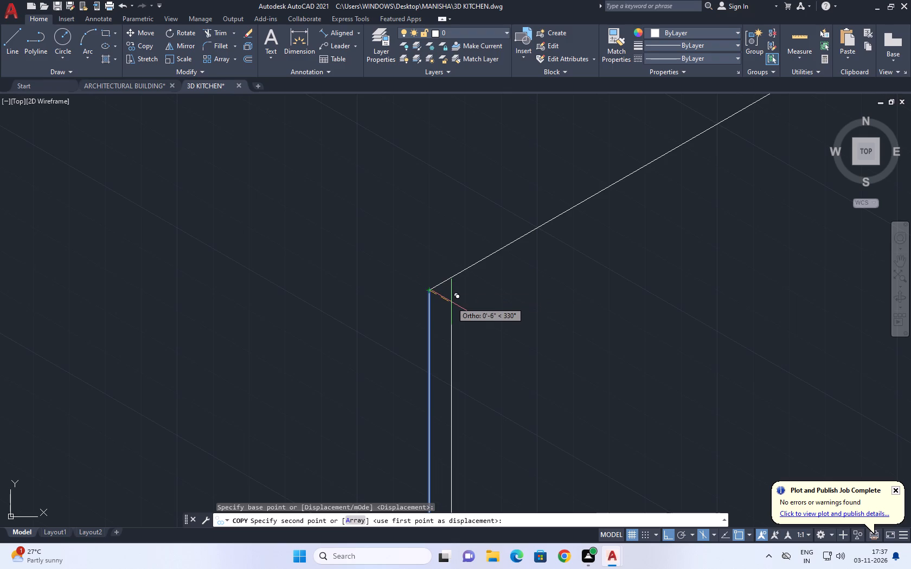
key(9)
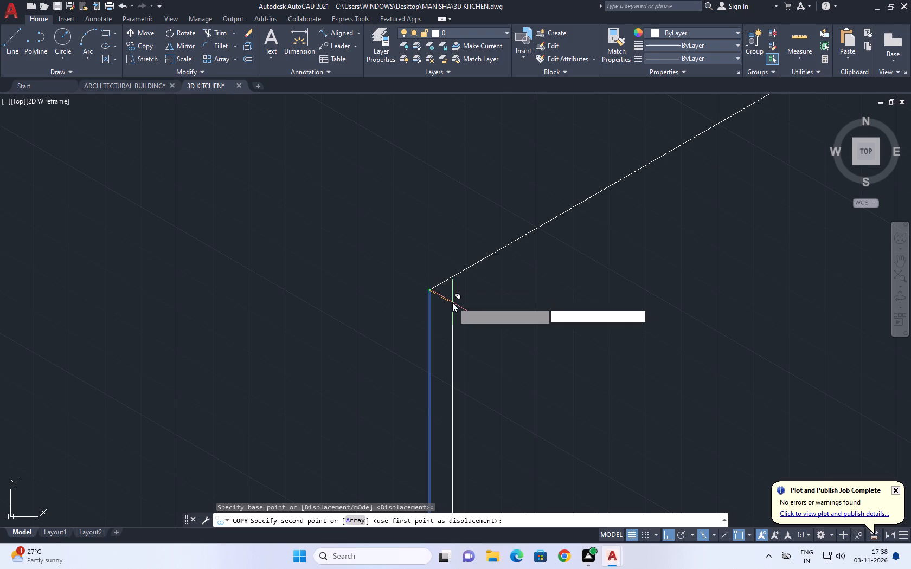
key(Return)
right_click(515, 300)
click(554, 324)
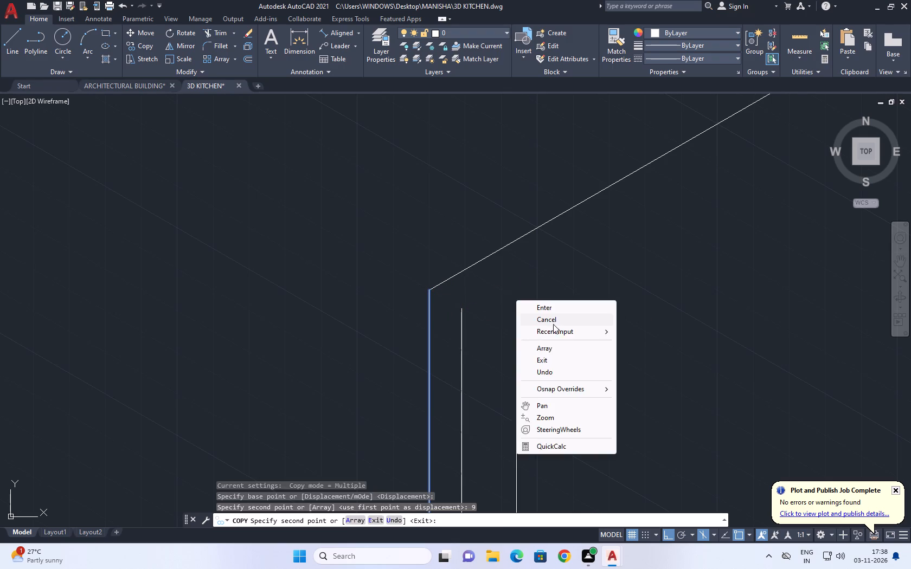
Check the spacing between the starting vertical line and its copy with an aligned dimension, without placing it.
scroll(544, 323, down, 1)
middle_drag(543, 350, 511, 313)
scroll(491, 301, down, 4)
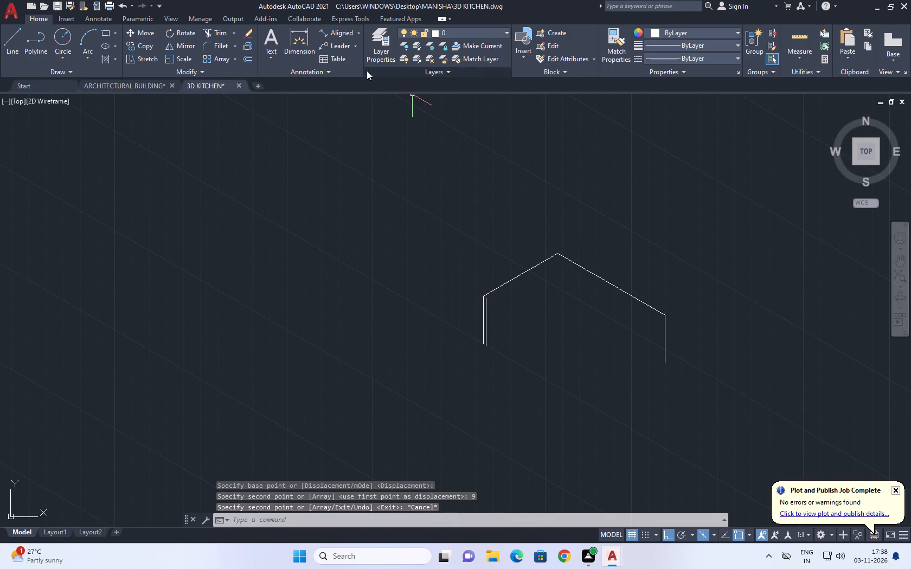
click(335, 34)
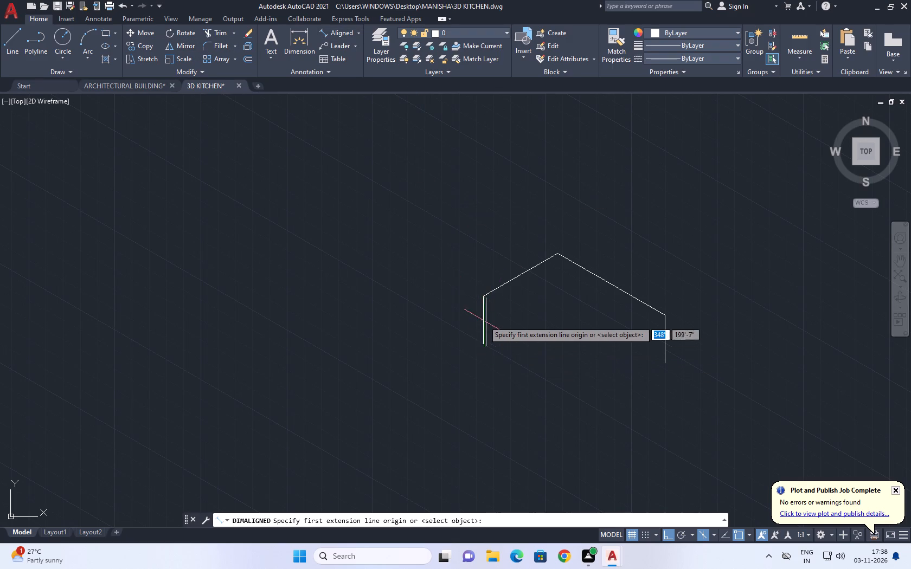
scroll(486, 303, up, 4)
click(479, 271)
scroll(479, 266, down, 5)
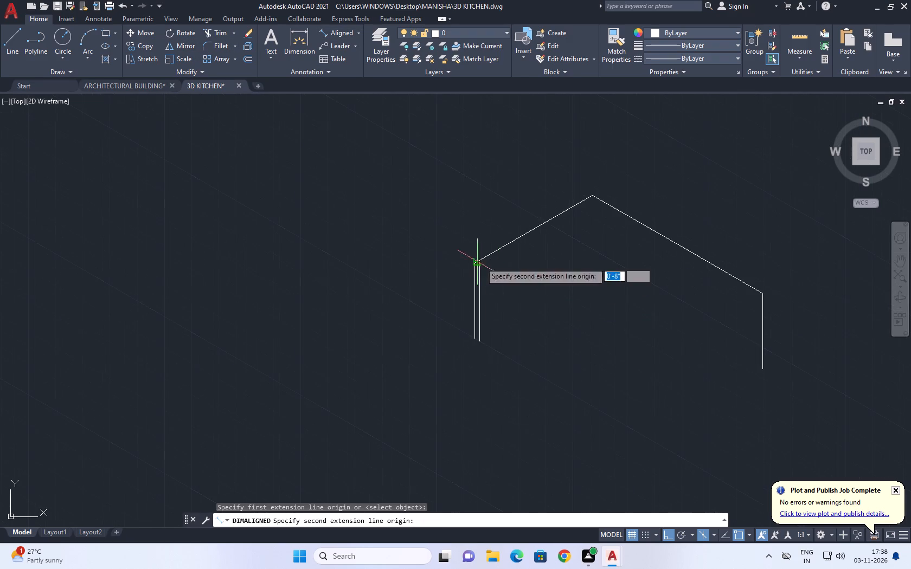
scroll(483, 315, up, 4)
click(455, 487)
scroll(458, 473, down, 1)
key(space)
key(space)
scroll(438, 166, up, 1)
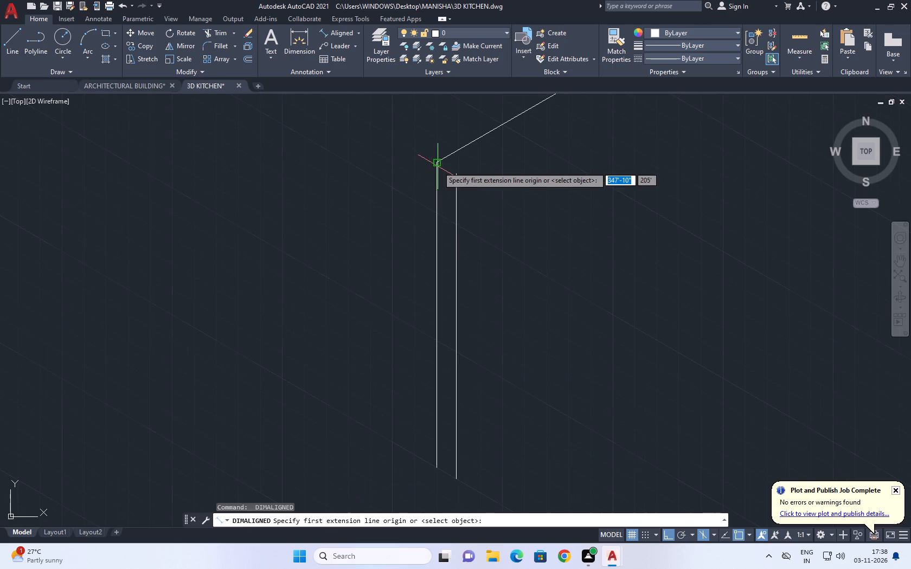
click(434, 161)
click(465, 179)
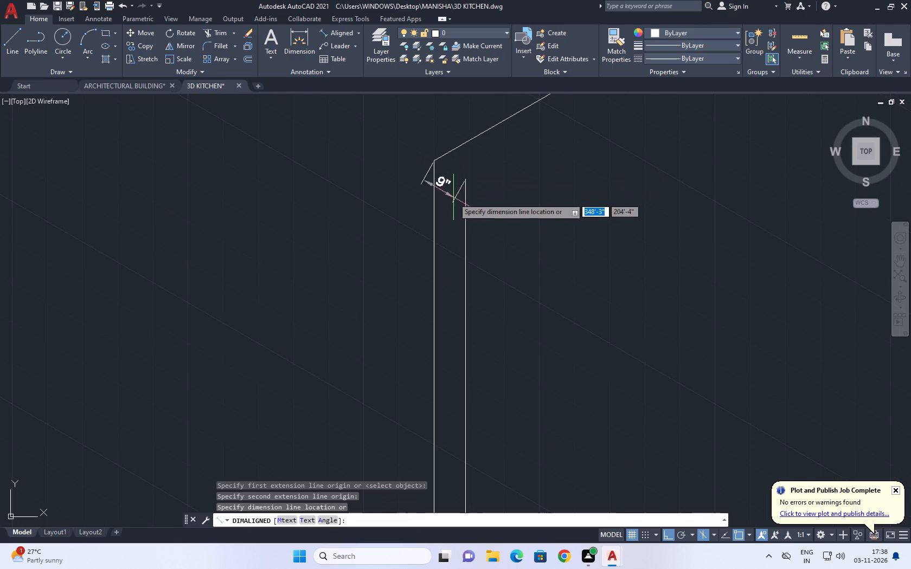
scroll(453, 199, up, 1)
key(space)
Draw a line joining the top ends of the starting vertical line and its copy to close the wall thickness.
scroll(453, 205, down, 5)
middle_drag(498, 205, 434, 243)
scroll(485, 221, down, 1)
middle_drag(489, 254, 473, 261)
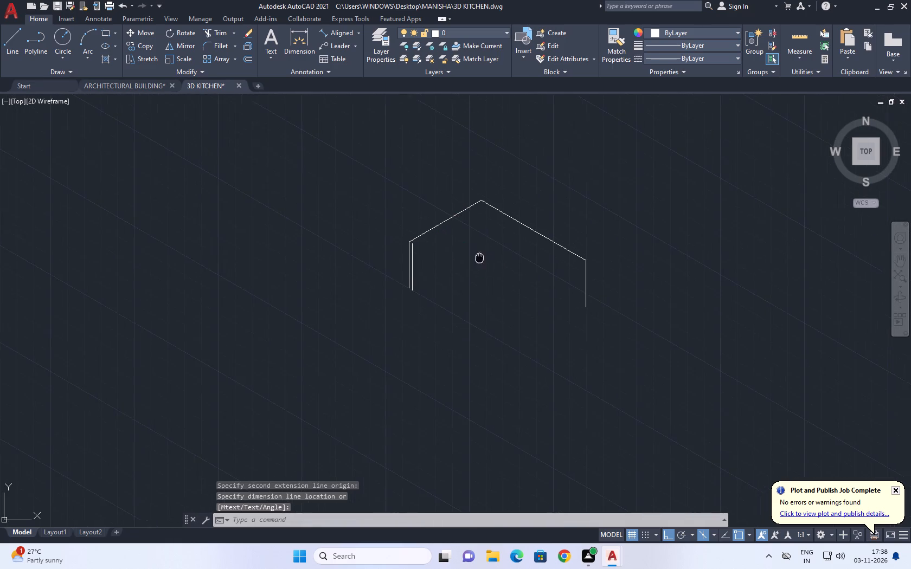
key(l)
key(space)
scroll(423, 250, up, 2)
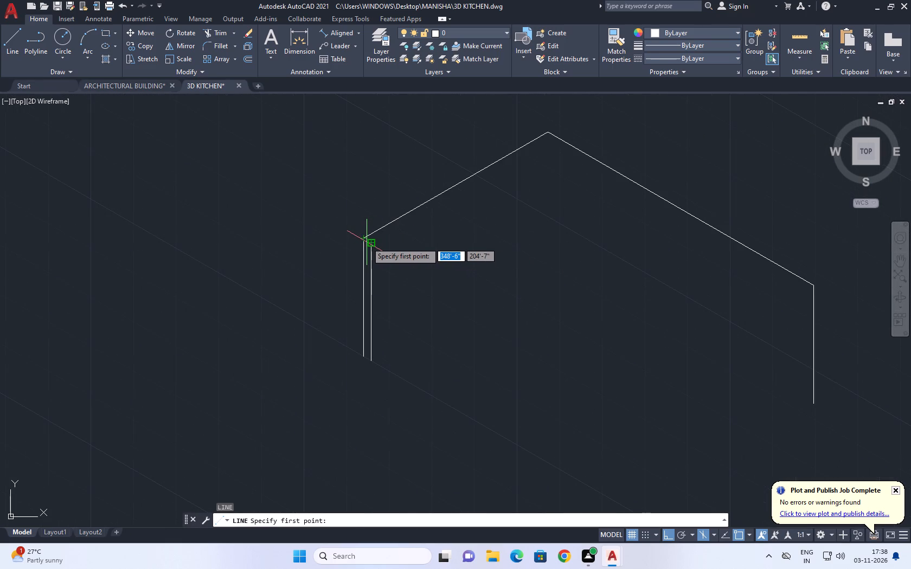
click(370, 245)
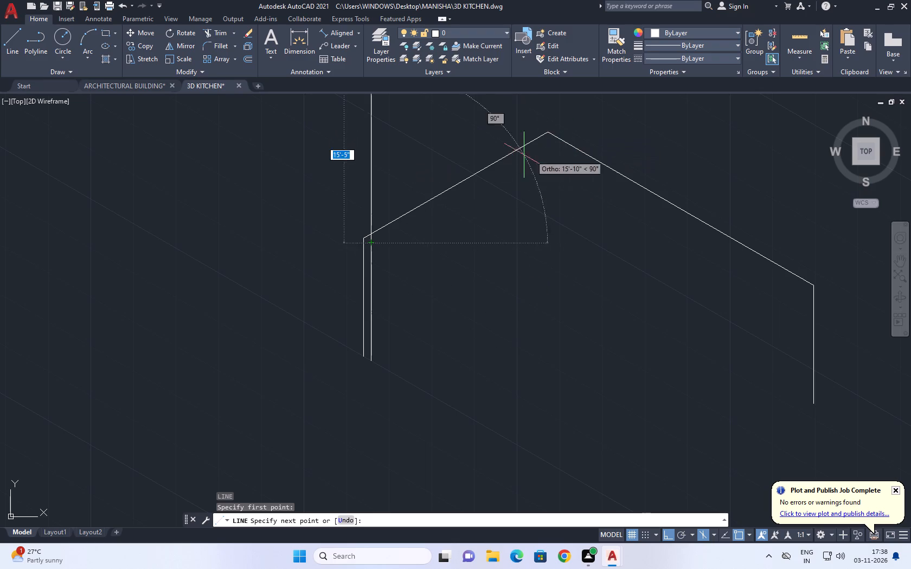
scroll(363, 237, up, 5)
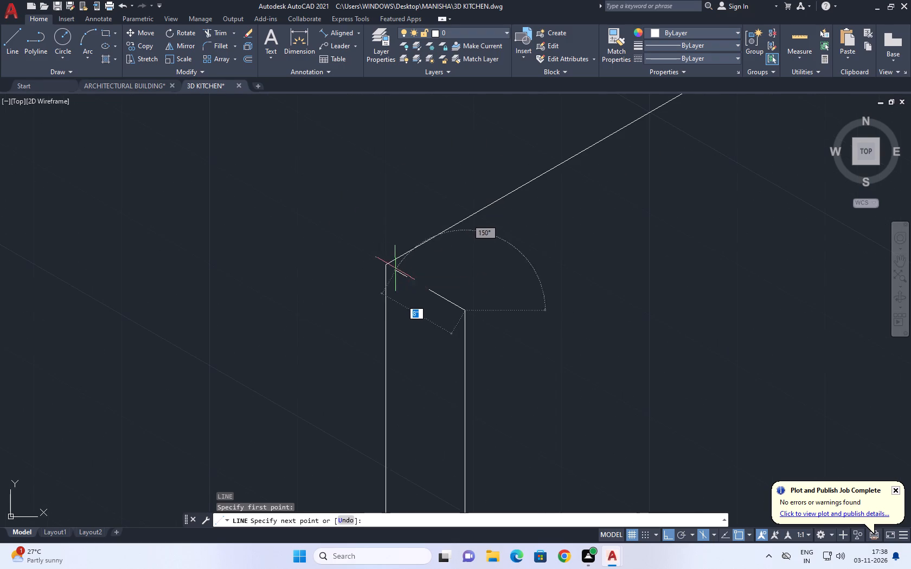
click(384, 264)
key(space)
Draw an inner line from the copied vertical's top end along the 30° axis, parallel to the sloping wall line and past the far wall line.
key(space)
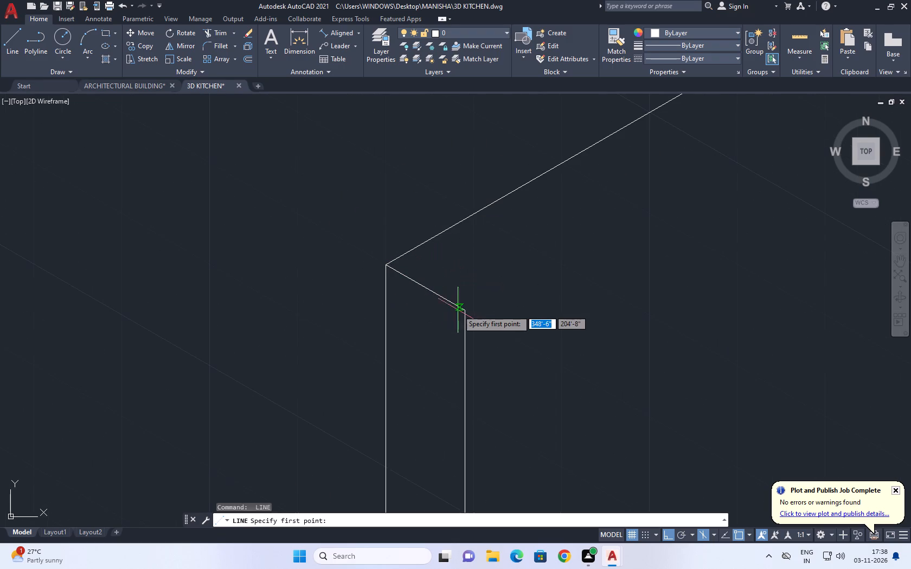
click(465, 309)
scroll(466, 307, down, 4)
middle_drag(580, 256, 245, 388)
scroll(241, 380, down, 4)
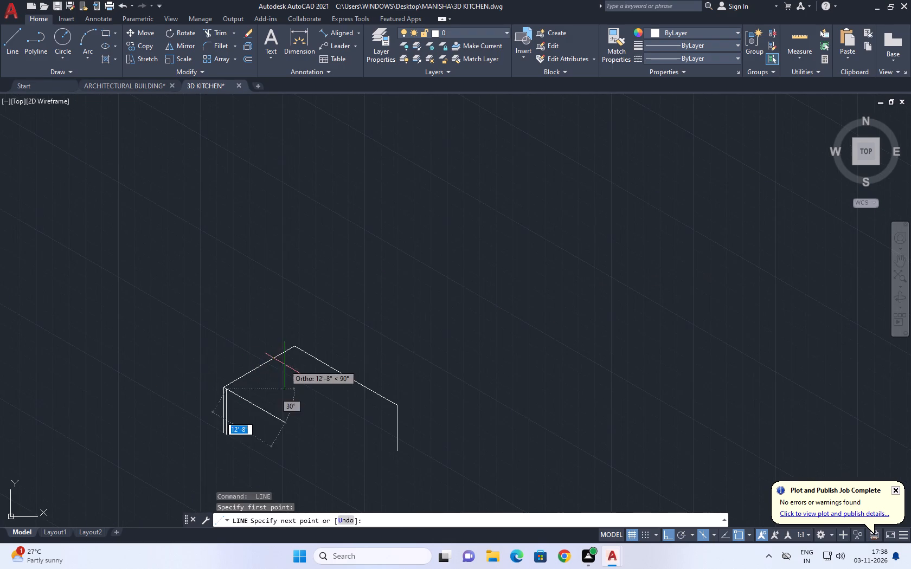
key(F5)
scroll(306, 356, up, 3)
click(328, 314)
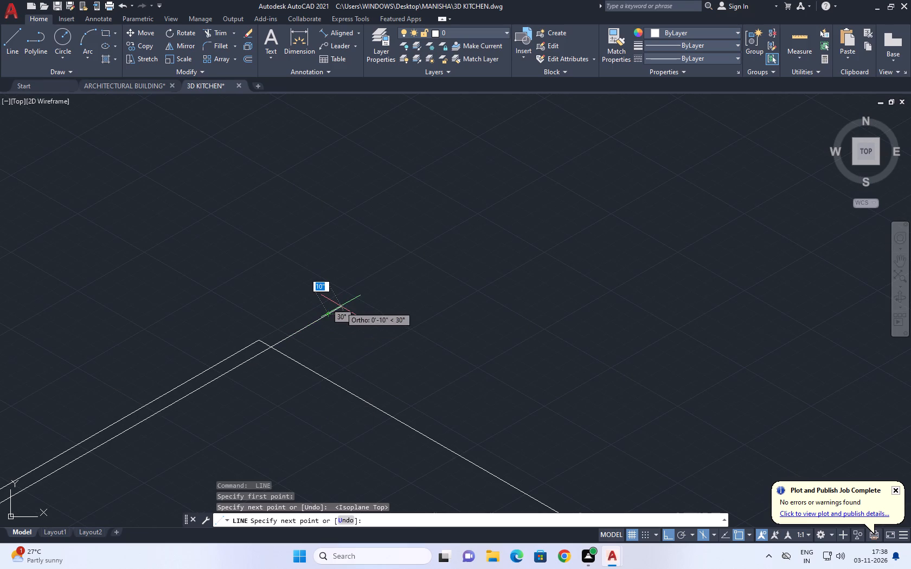
right_click(341, 306)
click(364, 324)
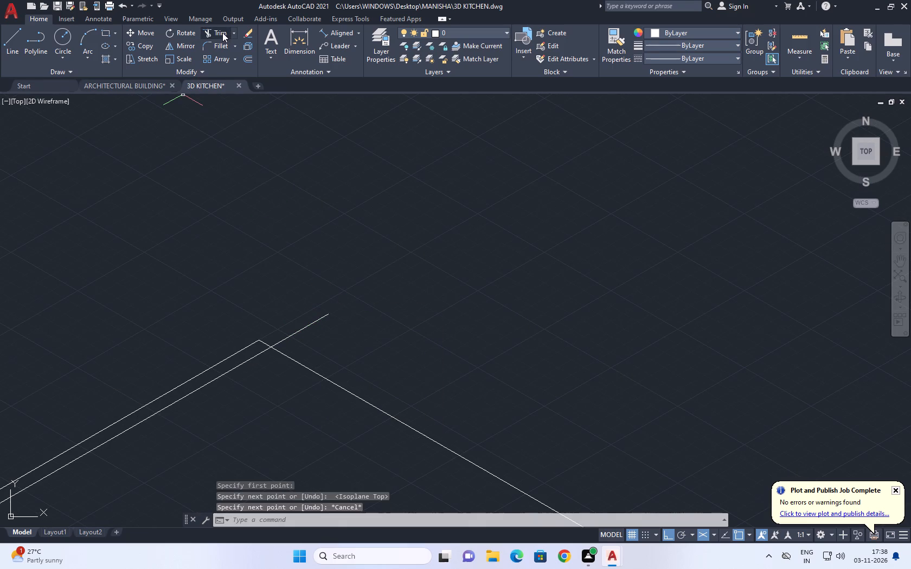
Trim the inner line's overhang beyond the second sloping wall line.
click(222, 33)
click(298, 324)
click(303, 332)
right_click(306, 313)
click(329, 327)
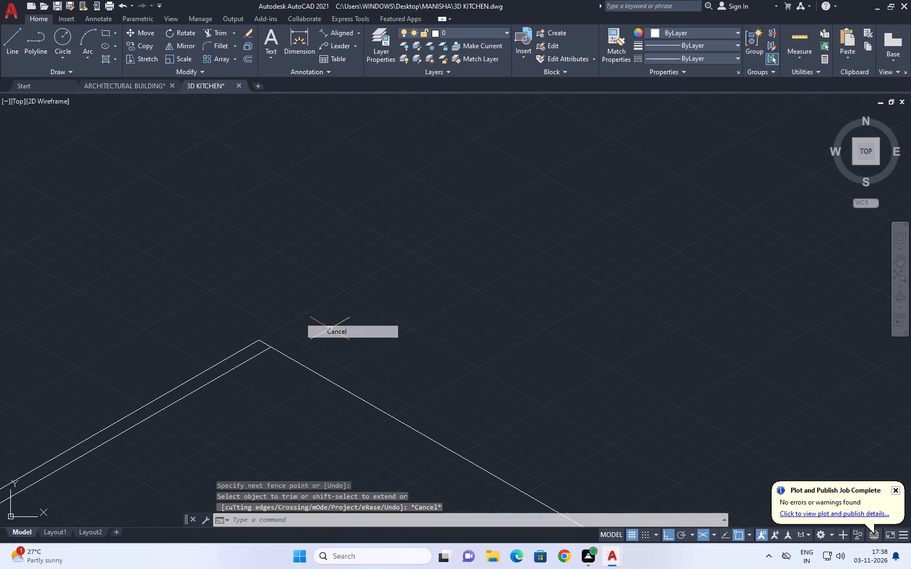
Draw a short vertical line down from the outline's peak corner, crossing the inner wall line.
middle_drag(329, 343, 377, 320)
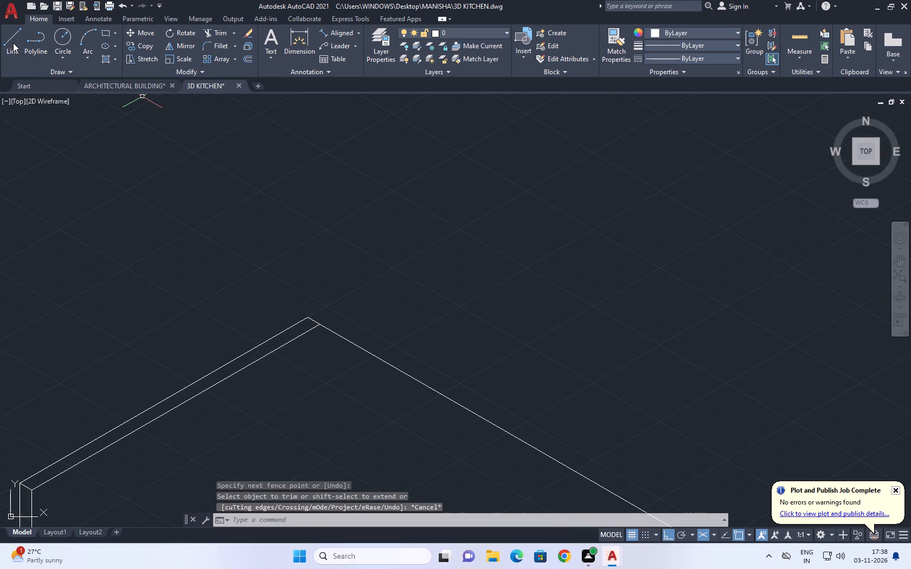
click(13, 43)
scroll(271, 326, up, 3)
scroll(392, 314, up, 2)
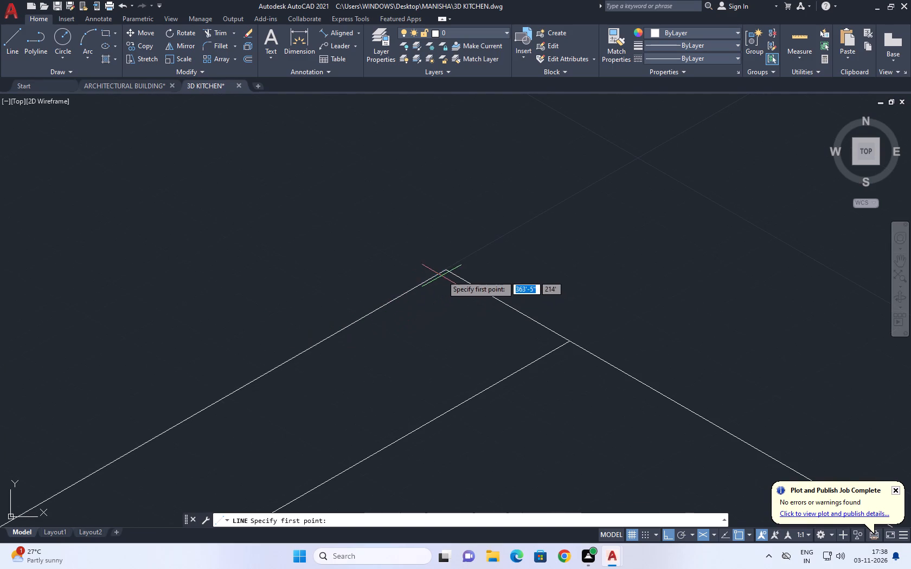
click(446, 270)
scroll(484, 378, down, 2)
middle_drag(465, 421, 456, 360)
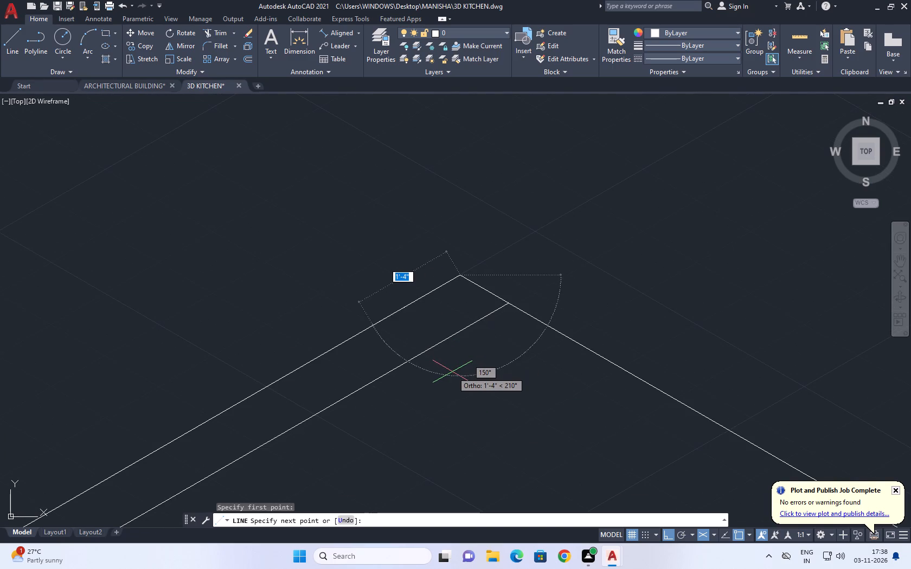
key(F5)
click(455, 378)
key(space)
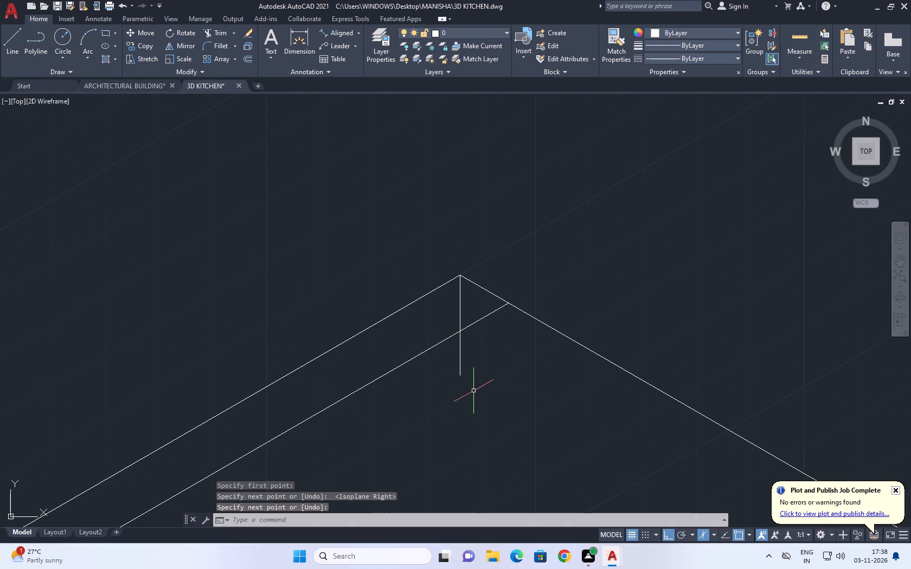
Trim the inner line beyond the short vertical line and the vertical's excess below the inner line so they meet in a corner.
text(TR)
key(space)
click(471, 314)
click(453, 368)
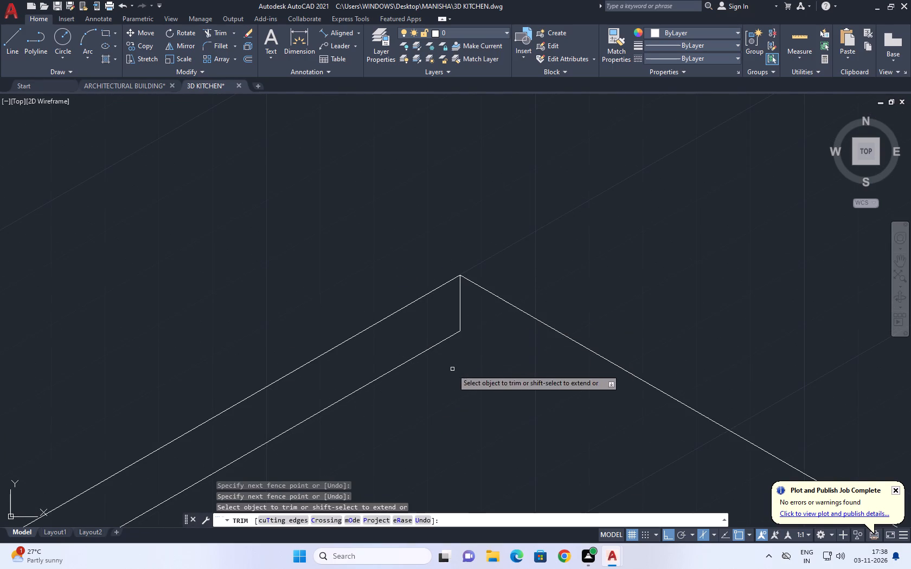
scroll(491, 287, down, 3)
right_click(562, 266)
click(602, 286)
Draw the second inner wall line from the inner corner along the 330° axis, extending past the outline's final vertical line.
middle_drag(609, 329, 568, 312)
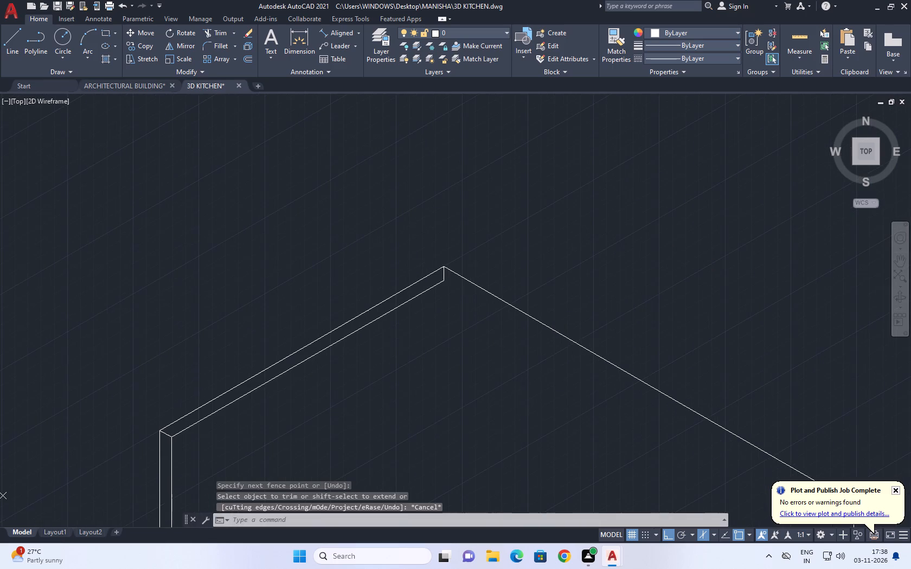
key(l)
key(space)
scroll(433, 289, up, 1)
click(450, 276)
scroll(450, 279, down, 3)
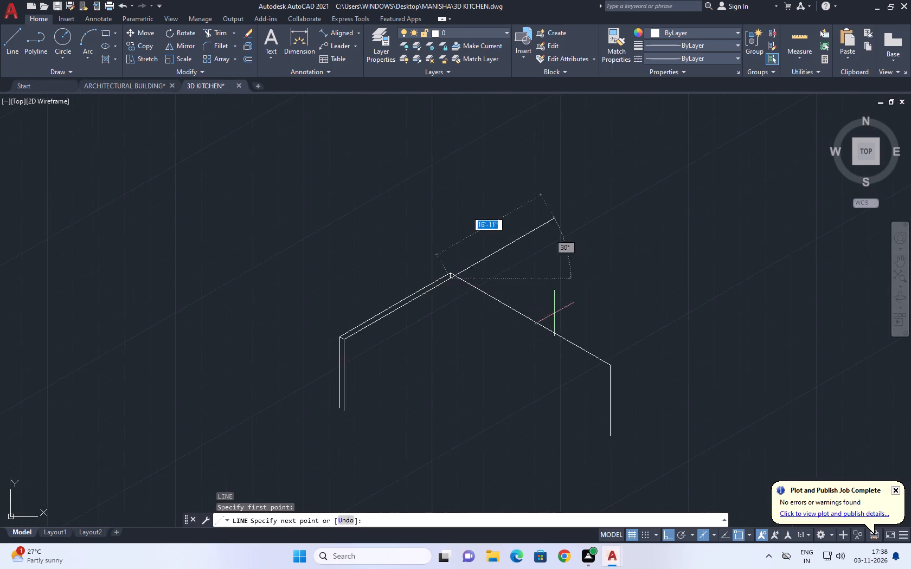
middle_drag(557, 322, 500, 291)
key(F5)
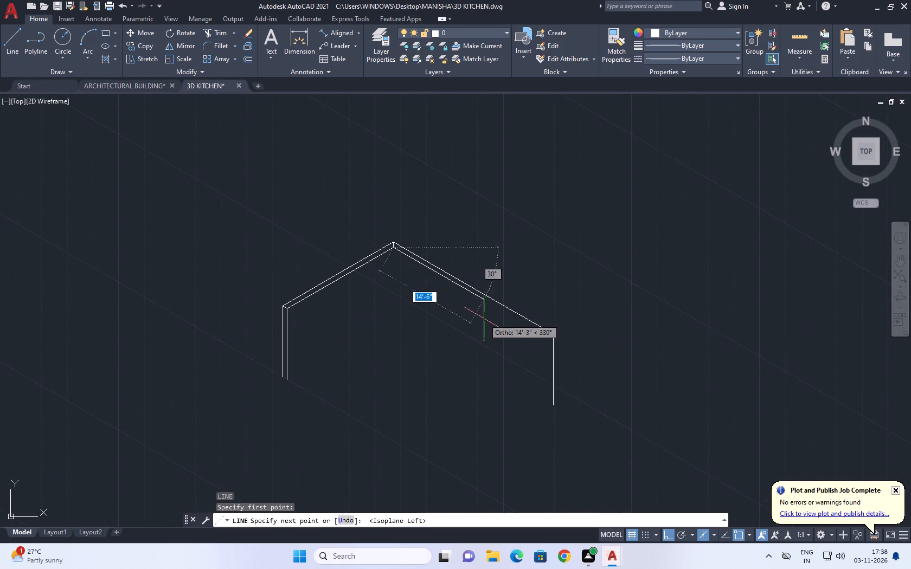
scroll(486, 321, up, 2)
middle_drag(614, 380, 515, 302)
click(585, 352)
key(space)
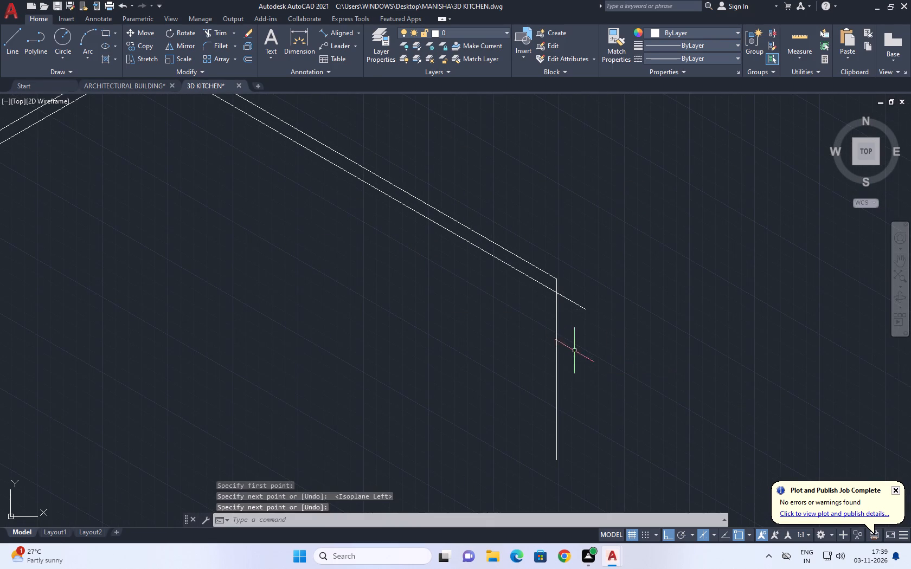
Copy the outline's final vertical line 9" along the 150° axis, using its top endpoint as the base point.
middle_drag(540, 295, 554, 331)
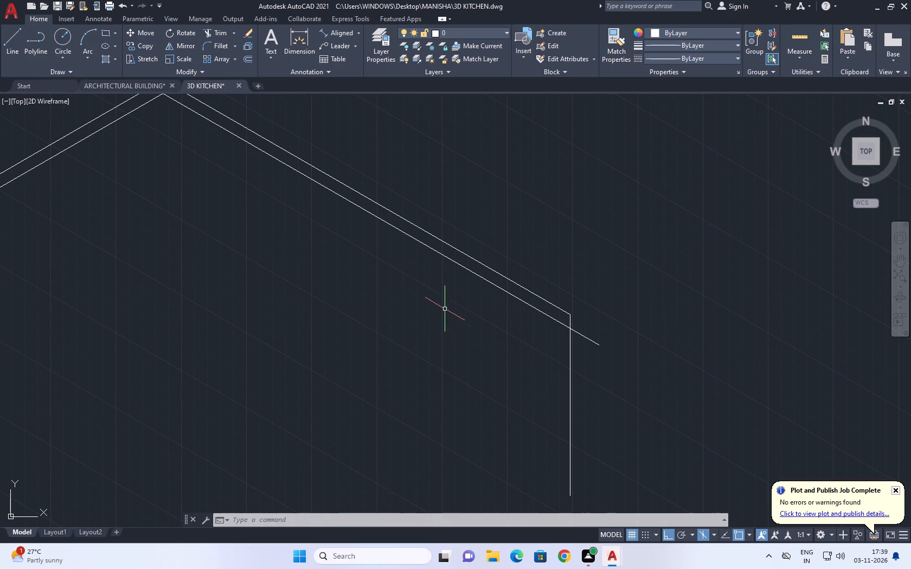
middle_drag(473, 314, 479, 322)
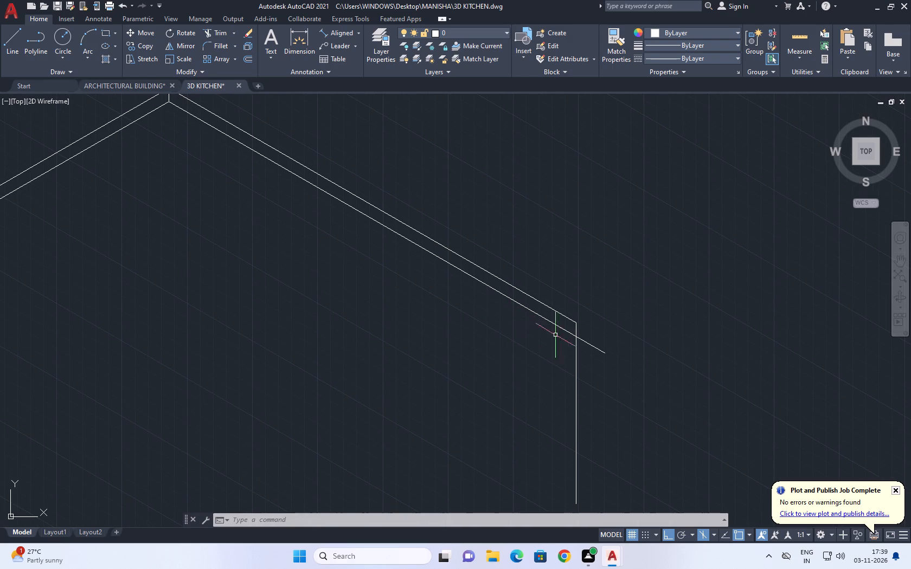
click(586, 350)
click(558, 368)
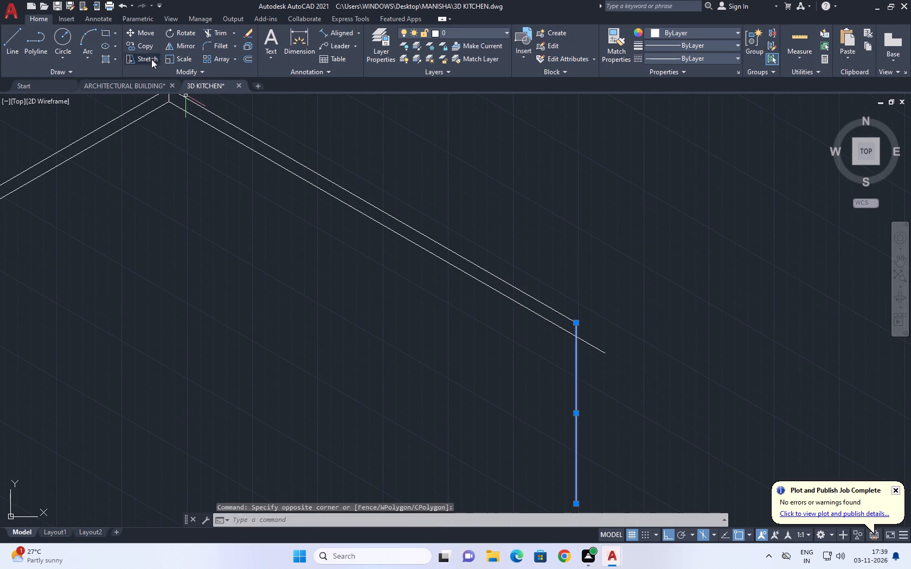
click(146, 44)
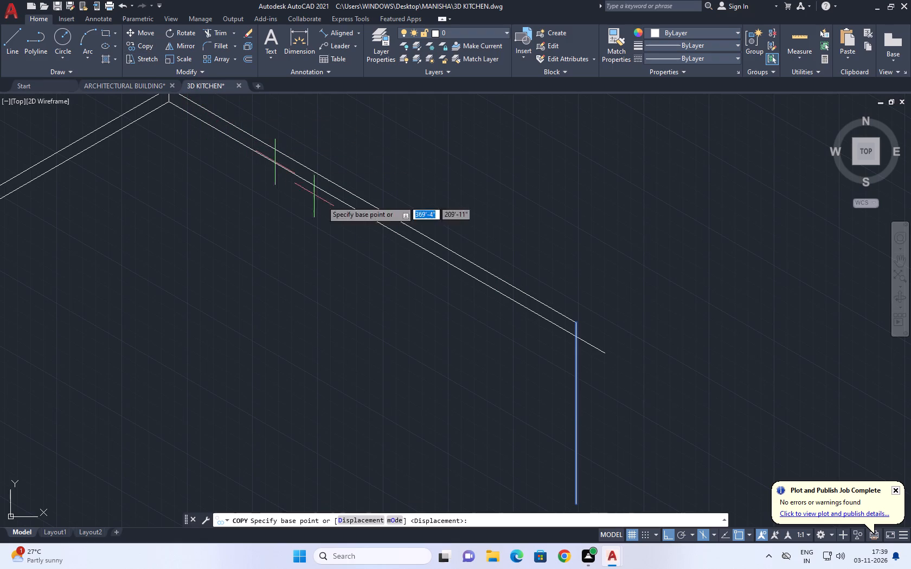
scroll(567, 319, up, 1)
click(580, 325)
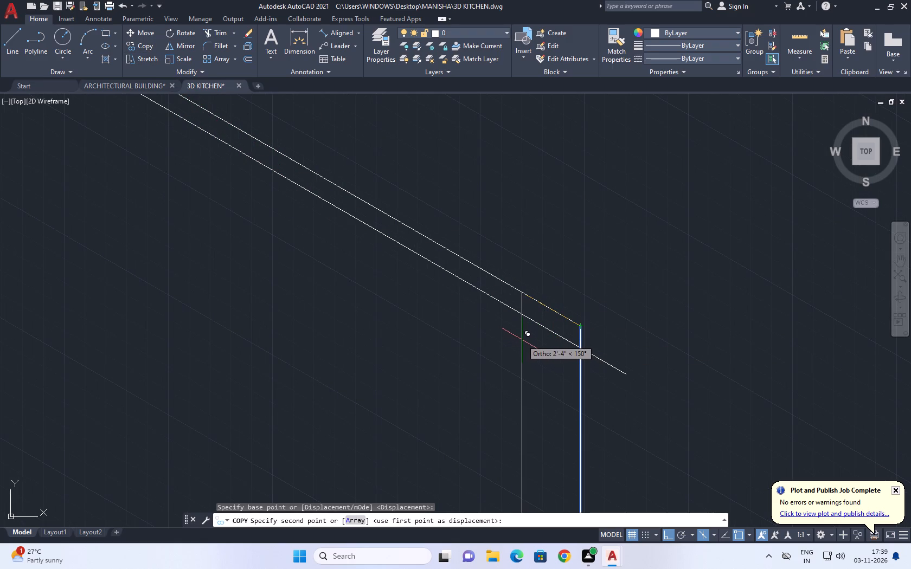
key(9)
key(Return)
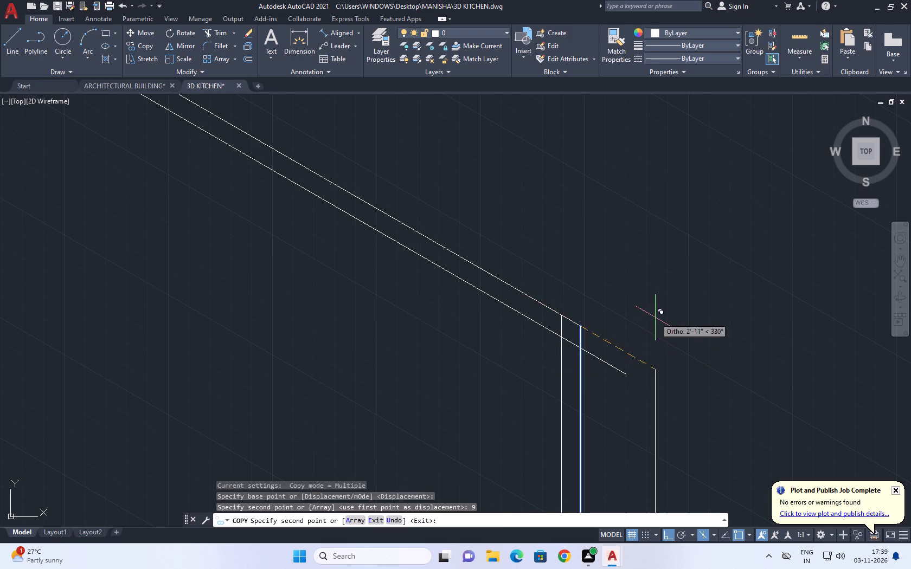
right_click(639, 301)
click(688, 322)
Examine the doubled wall outline and the joint at its peak corner.
scroll(596, 342, down, 2)
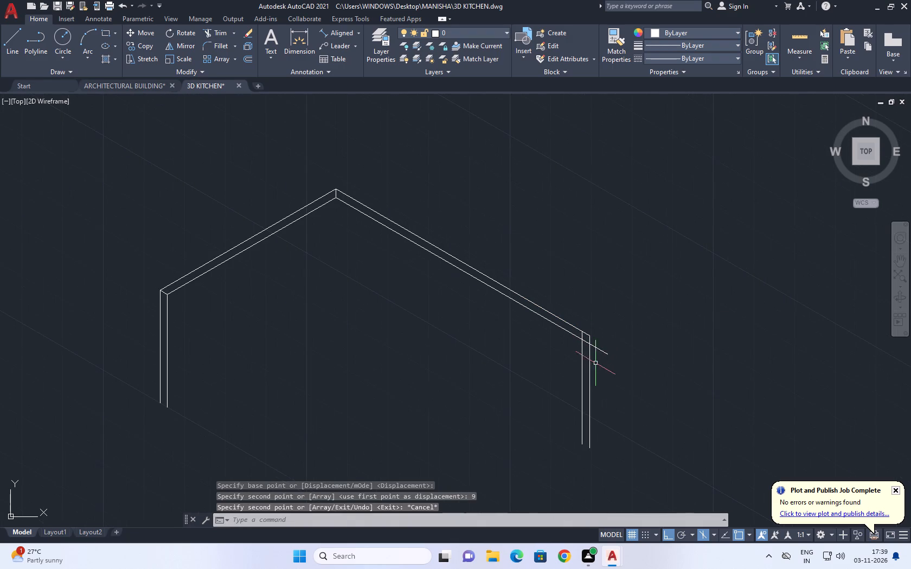
middle_drag(608, 389, 609, 396)
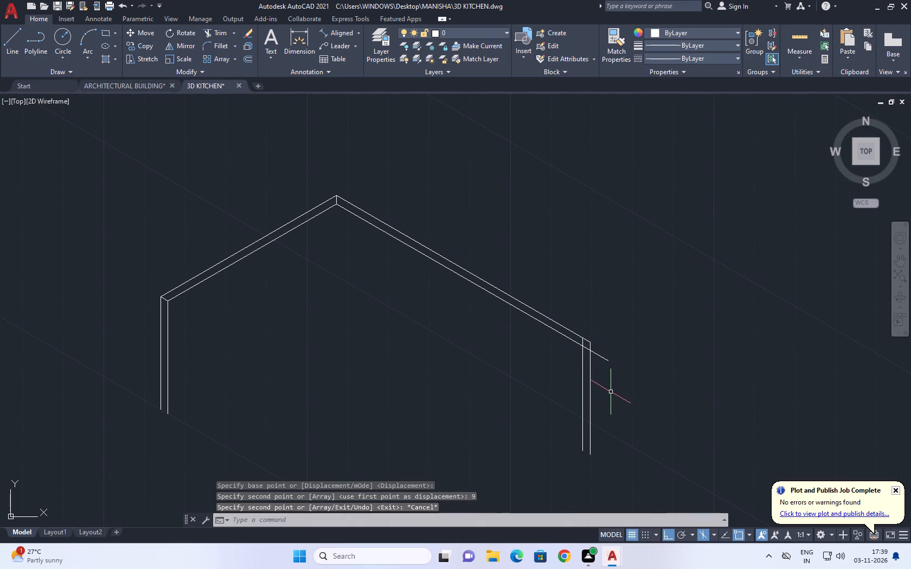
middle_drag(299, 211, 314, 225)
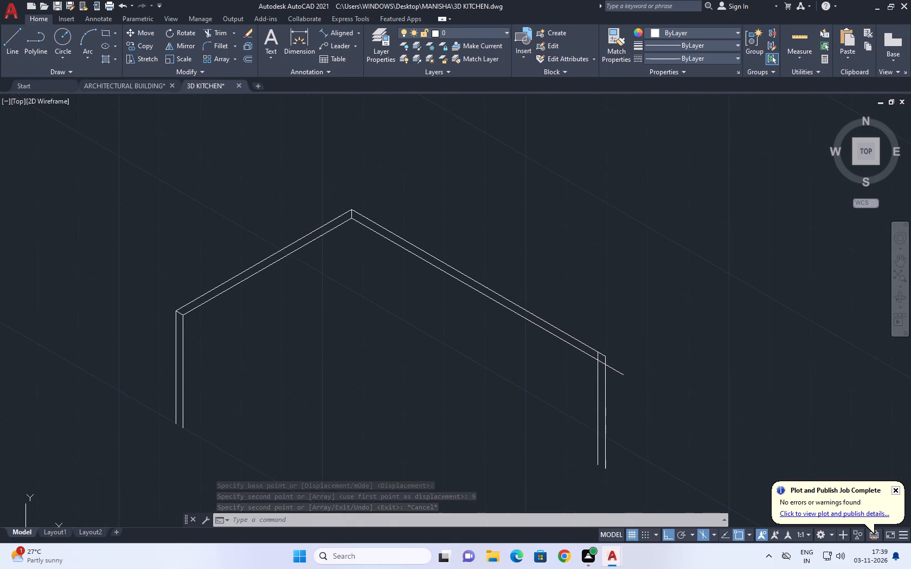
scroll(350, 221, up, 3)
scroll(350, 219, down, 3)
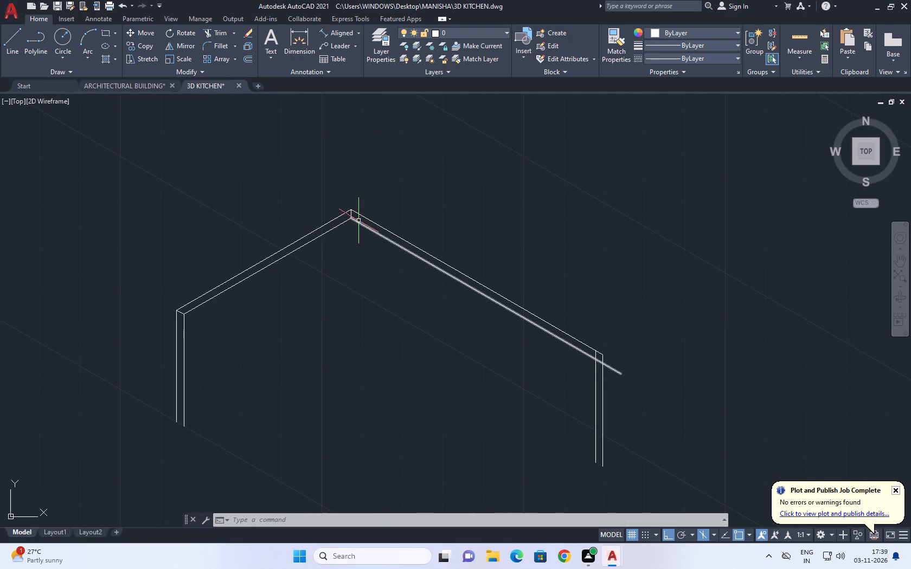
middle_drag(359, 221, 377, 254)
scroll(369, 248, up, 4)
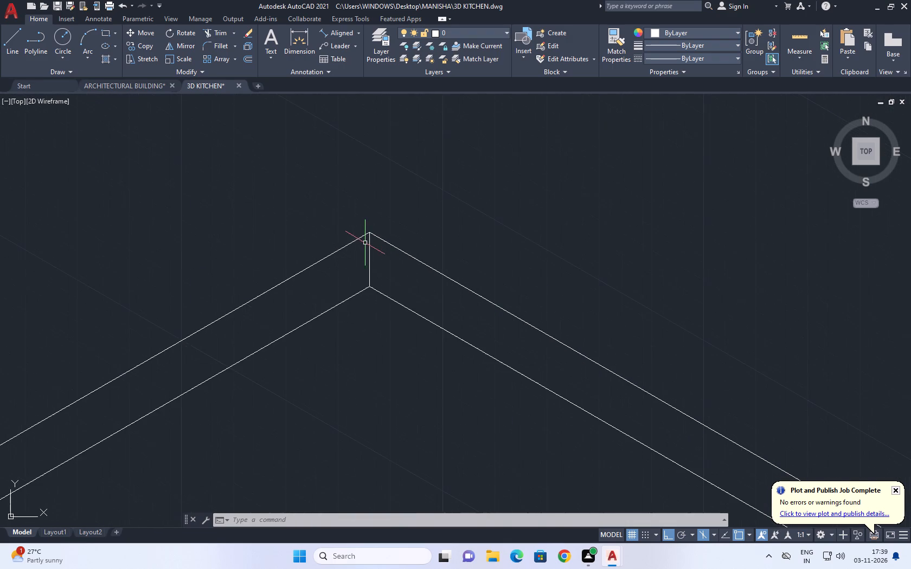
scroll(371, 268, down, 2)
middle_drag(381, 266, 391, 281)
scroll(392, 281, down, 2)
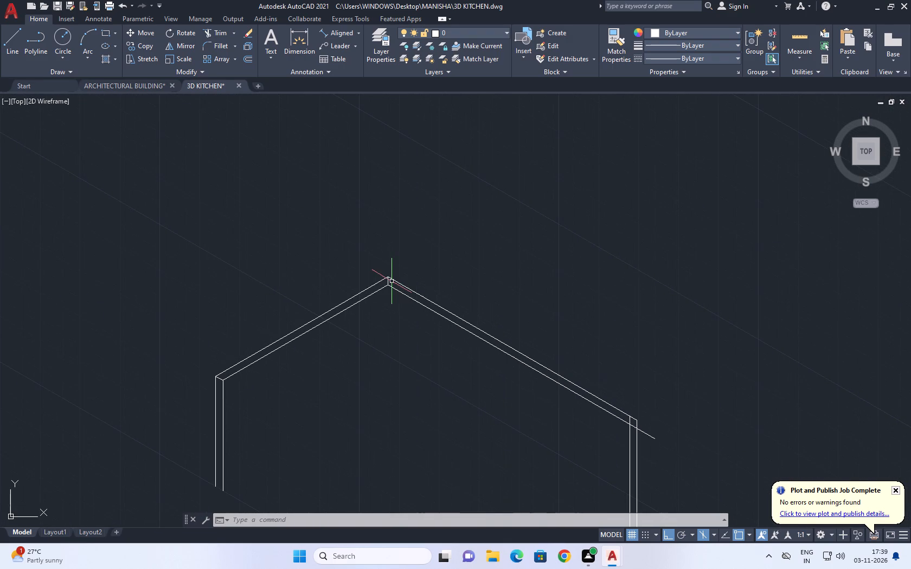
middle_drag(313, 281, 354, 293)
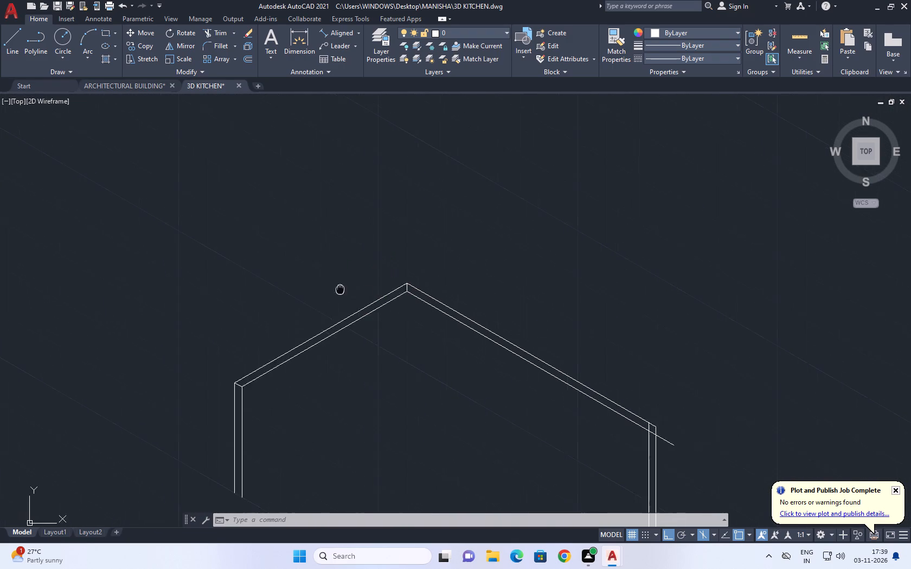
middle_drag(354, 293, 392, 291)
middle_drag(400, 335, 458, 289)
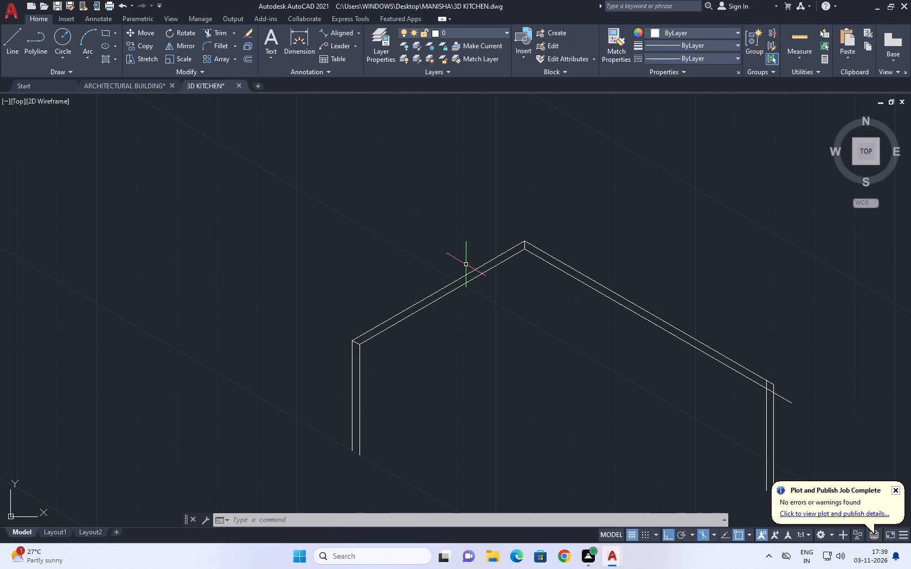
Delete the short vertical line joining the outer and inner peak corners.
scroll(472, 279, down, 1)
scroll(486, 261, up, 2)
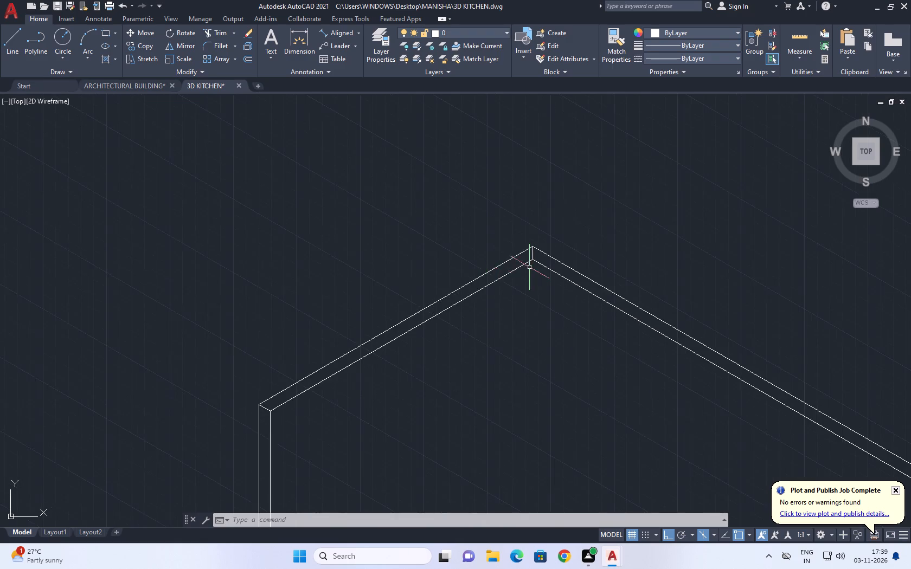
scroll(532, 263, up, 4)
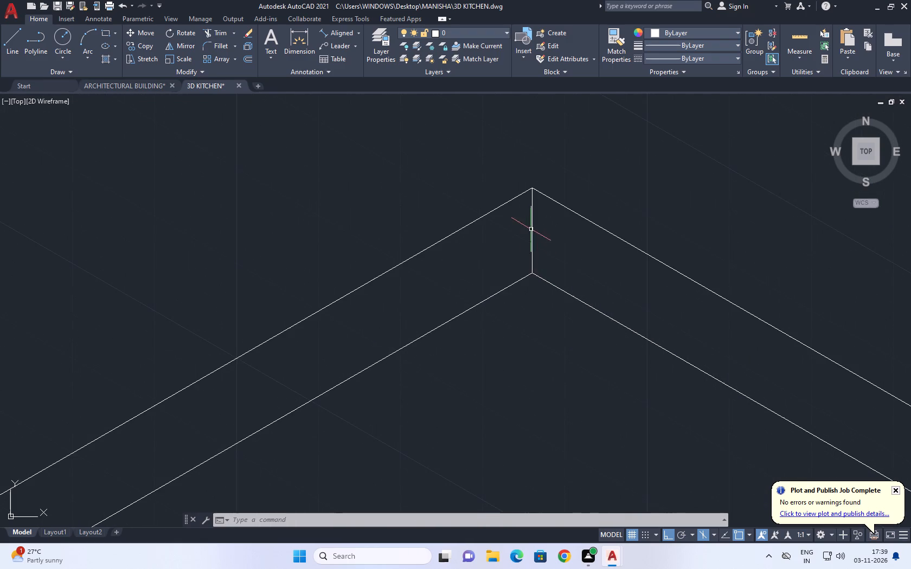
click(531, 229)
key(Delete)
Draw a line about 2'-3" long from the outer corner at the outline's final vertical line along the 210° axis, using the top isoplane.
scroll(598, 282, down, 7)
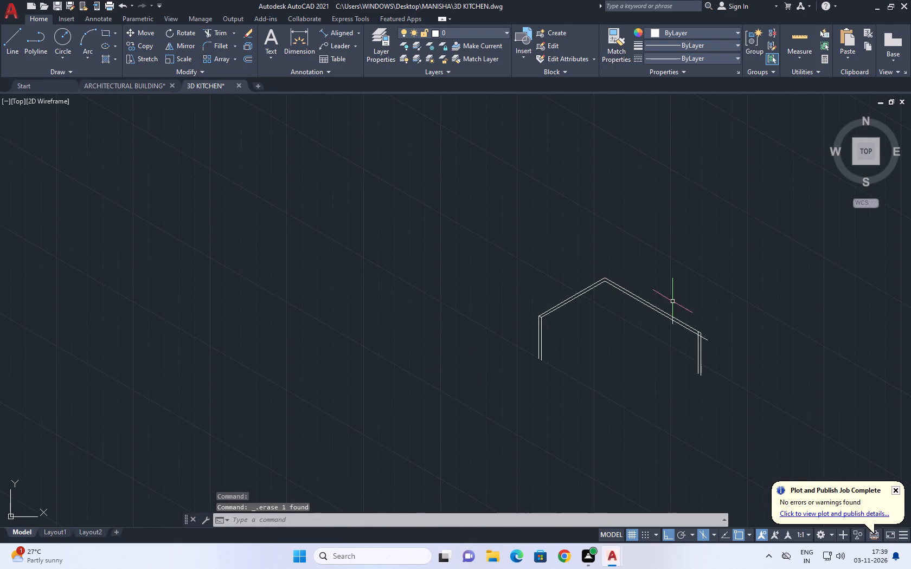
scroll(700, 334, up, 2)
middle_drag(696, 349, 688, 358)
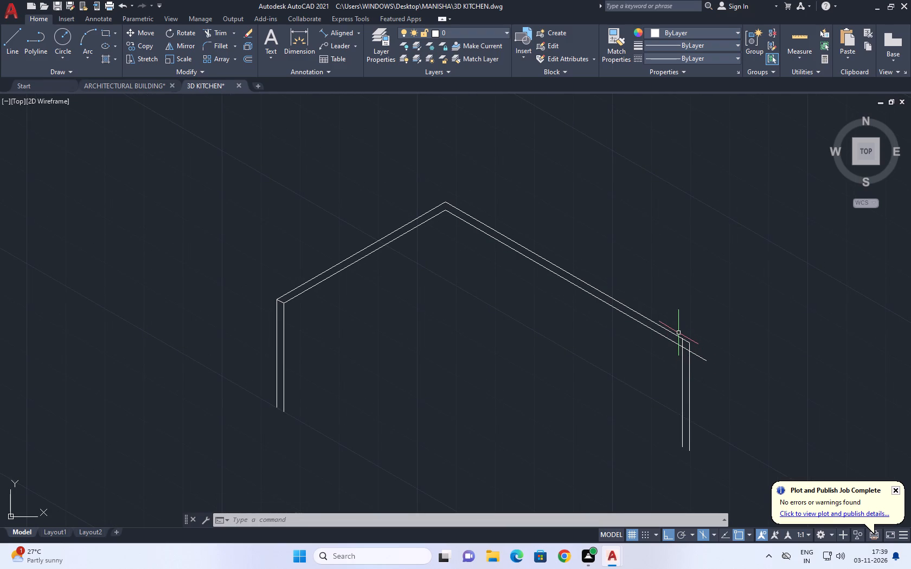
scroll(674, 359, up, 3)
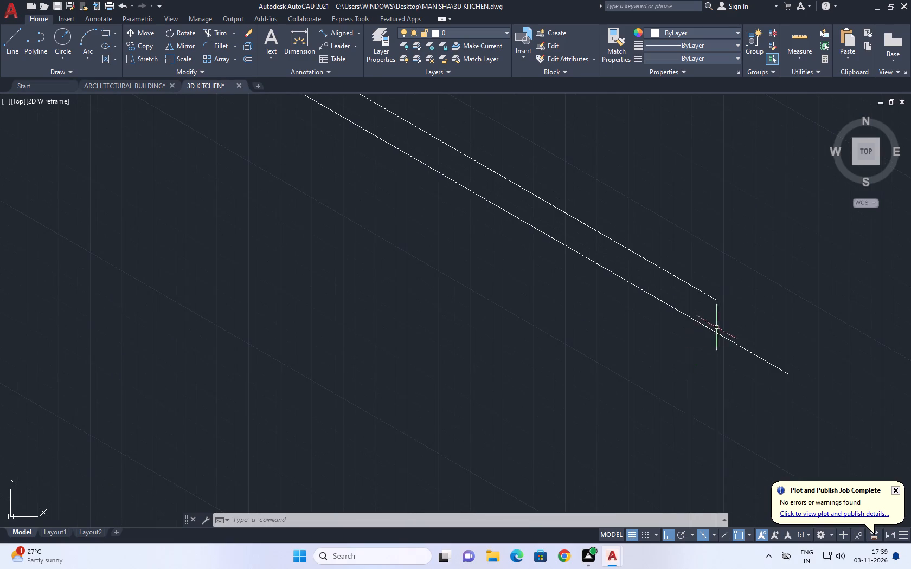
middle_drag(715, 336, 705, 351)
key(l)
key(space)
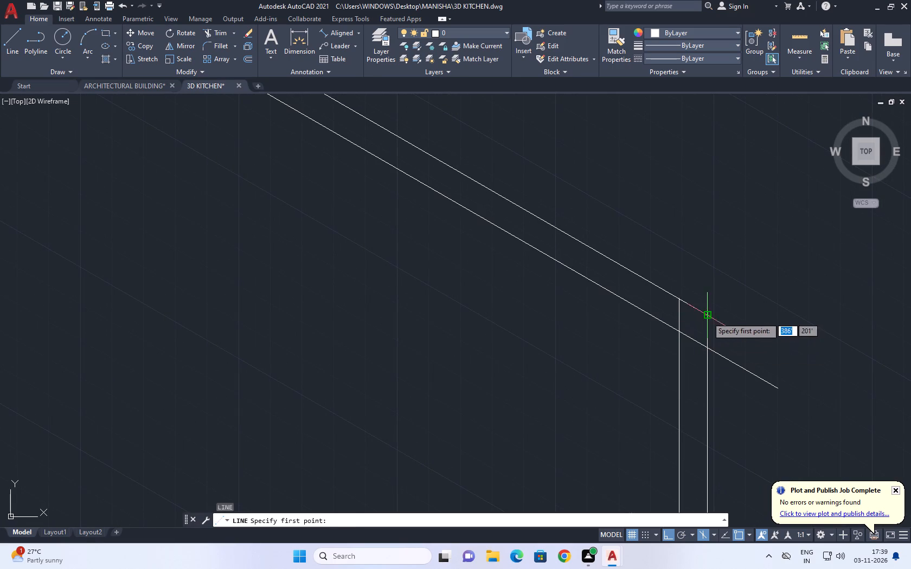
click(708, 317)
key(F5)
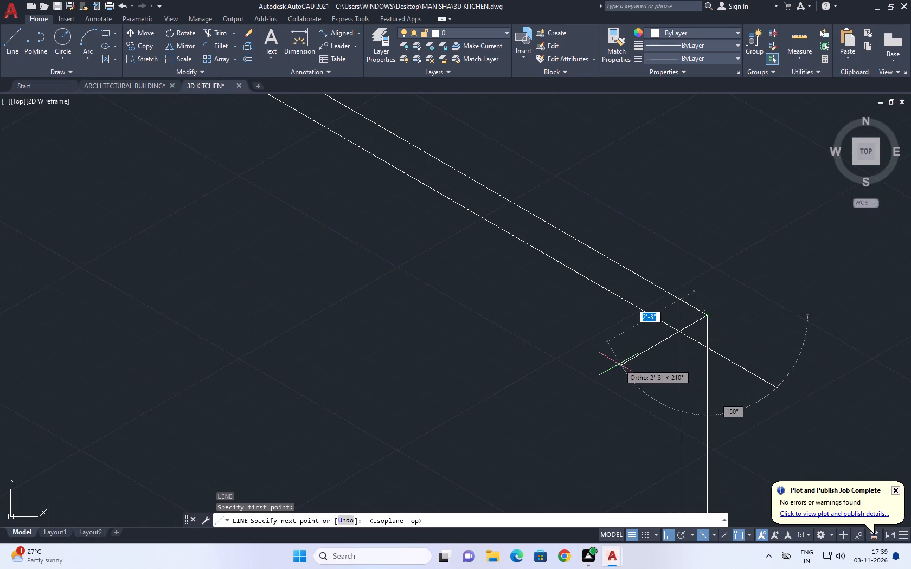
click(619, 365)
key(Escape)
Trim the inner sloped wall line's overshoot beyond the inner vertical line at the final corner.
text(TR)
key(space)
click(694, 341)
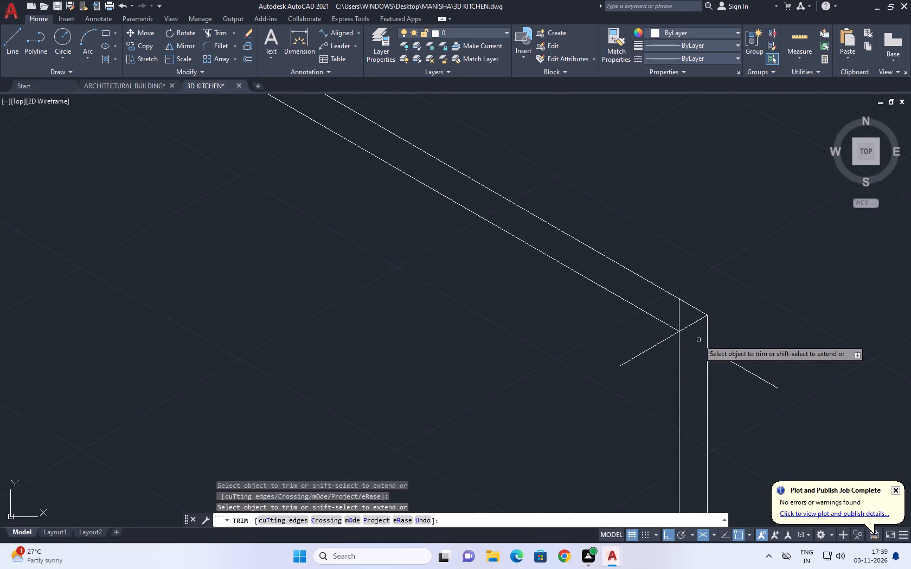
click(722, 354)
click(722, 376)
click(722, 332)
key(Escape)
Copy the inner vertical wall line 9" toward the room's inside, using its top endpoint as the base point.
click(685, 311)
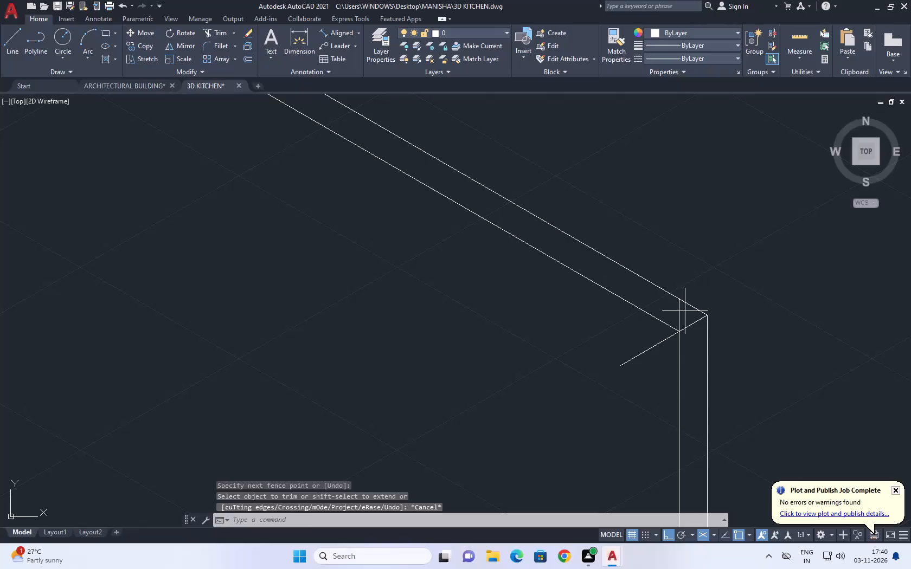
click(677, 311)
middle_drag(679, 313, 679, 329)
key(c)
text(O)
key(space)
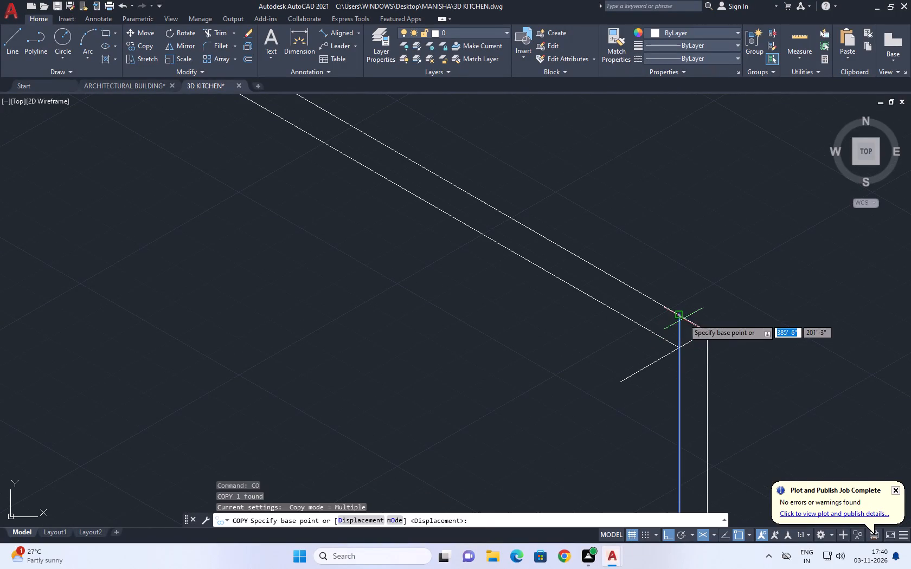
click(683, 315)
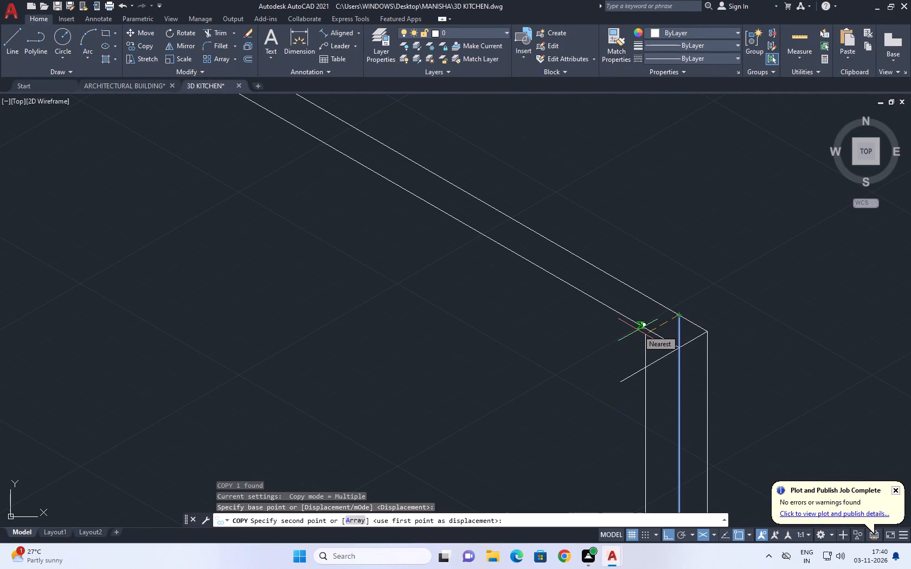
text(9)
key(space)
key(Escape)
Draw a line along the 210° axis from the first inner vertical line's top endpoint, extending past the new vertical copy.
scroll(651, 334, up, 2)
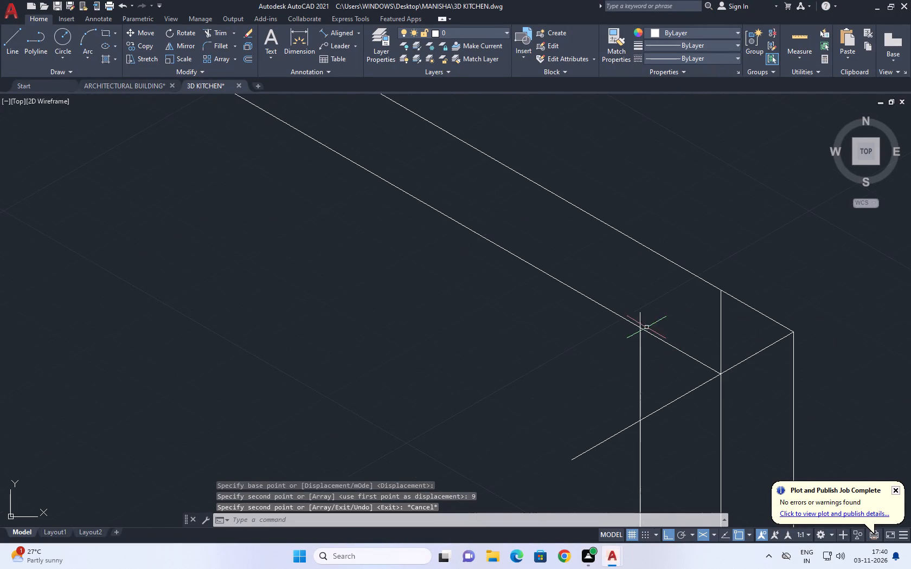
middle_drag(671, 327, 666, 322)
key(l)
key(space)
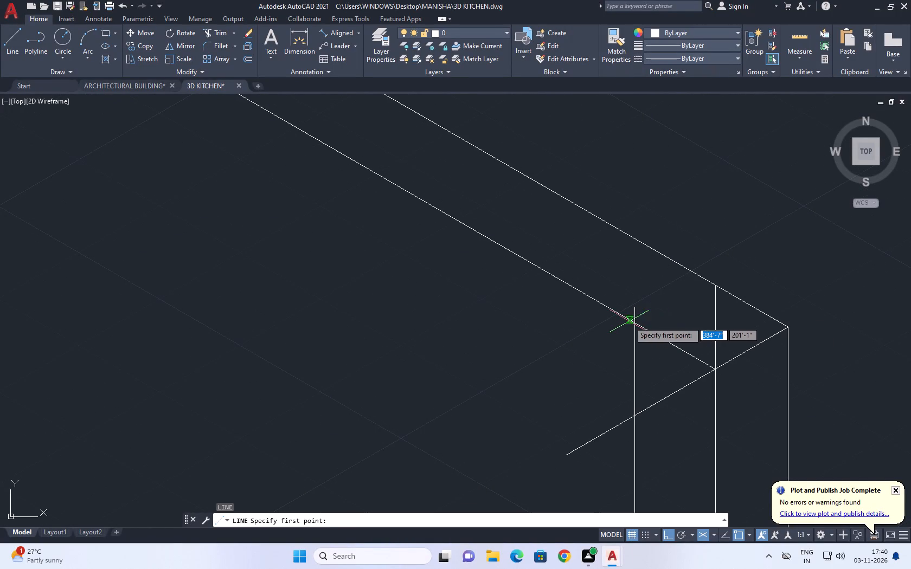
click(629, 322)
key(Escape)
key(space)
click(716, 287)
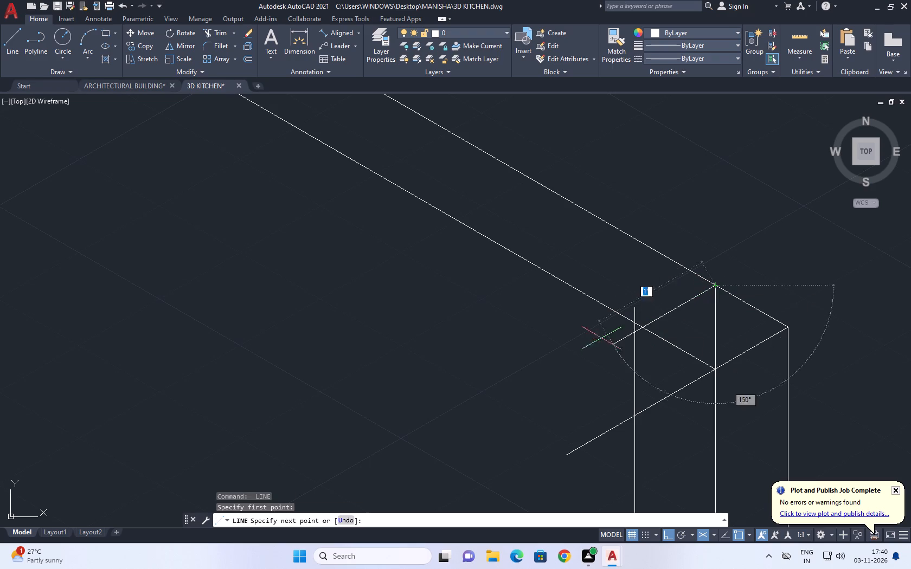
click(553, 344)
key(Escape)
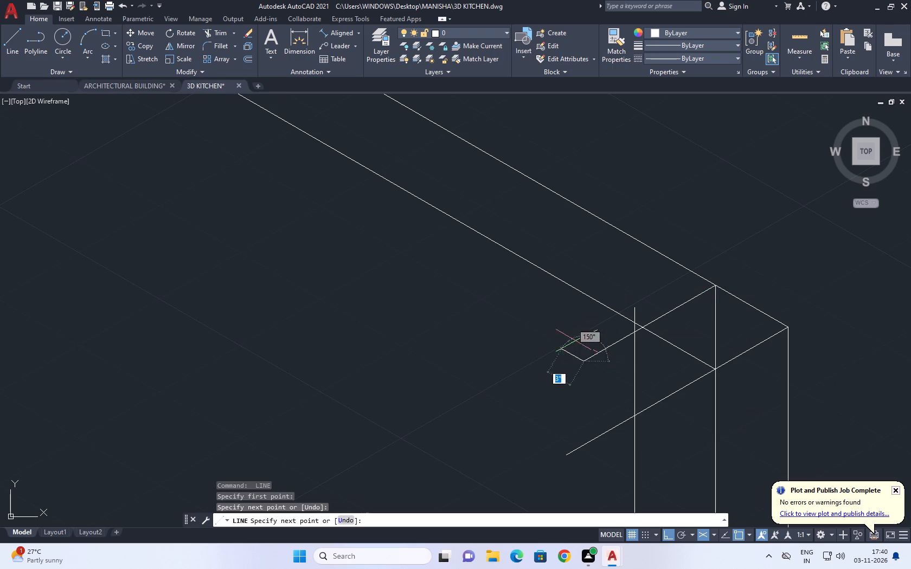
Move the copied vertical line along the upper 210° line to that line's intersection with the inner sloped wall line.
click(634, 347)
middle_drag(636, 348, 575, 351)
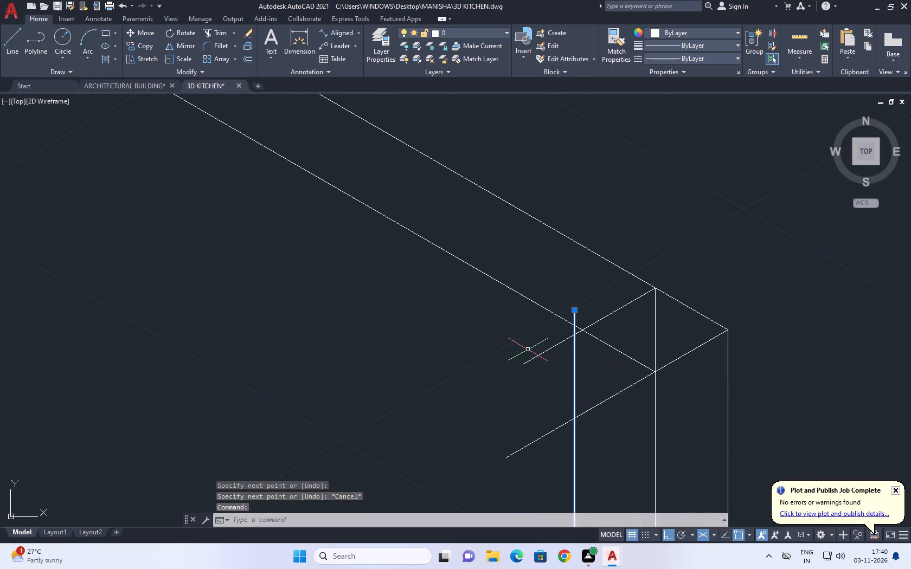
key(m)
scroll(574, 341, up, 1)
key(space)
click(573, 331)
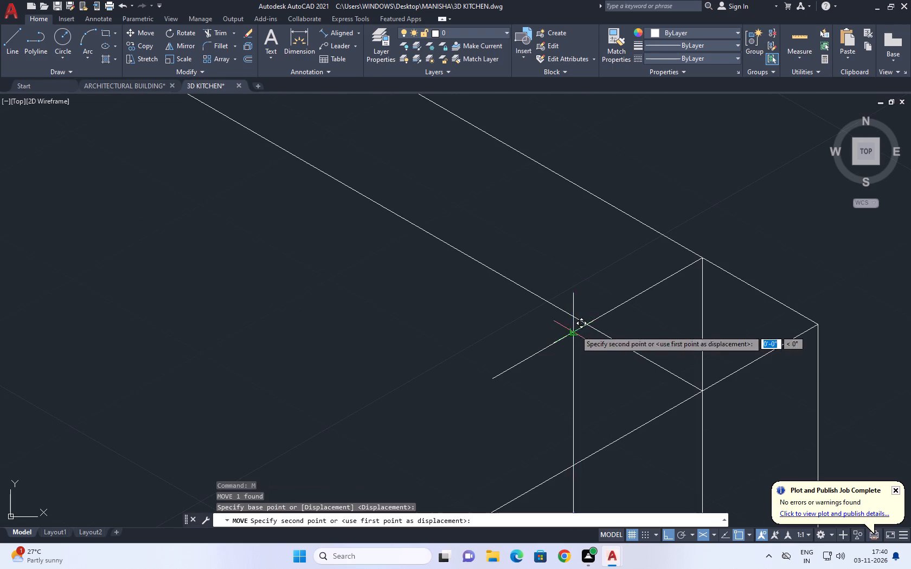
click(590, 323)
Trim the vertical and sloped line pieces lying between the two parallel 210° lines at the corner.
scroll(592, 323, down, 4)
scroll(603, 327, up, 2)
middle_drag(614, 329, 613, 346)
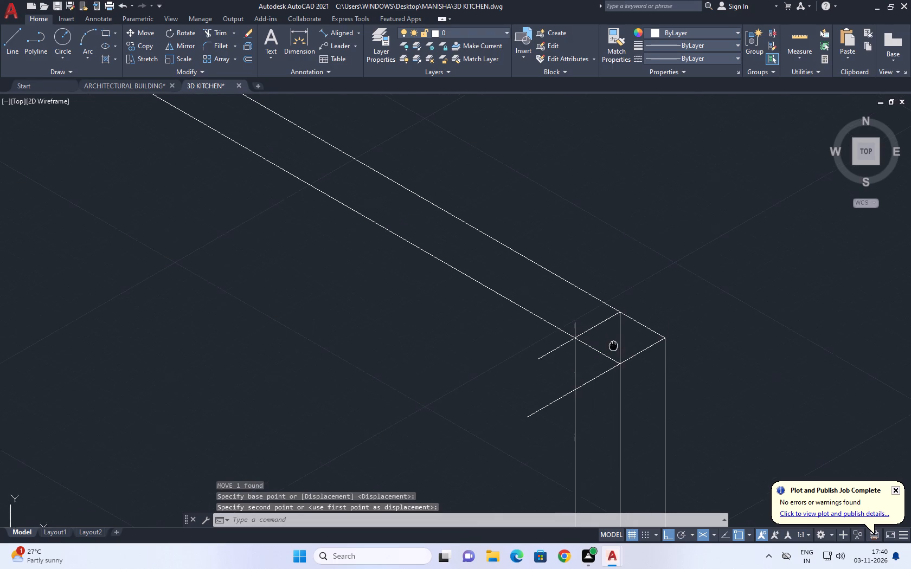
text(TR)
key(space)
click(629, 331)
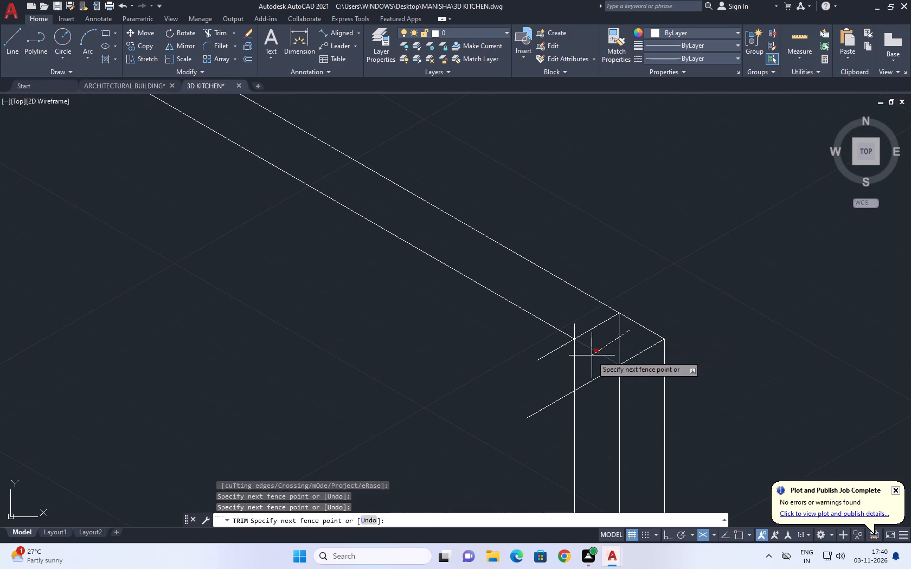
click(592, 355)
scroll(590, 340, up, 1)
scroll(591, 347, down, 3)
click(587, 355)
click(581, 360)
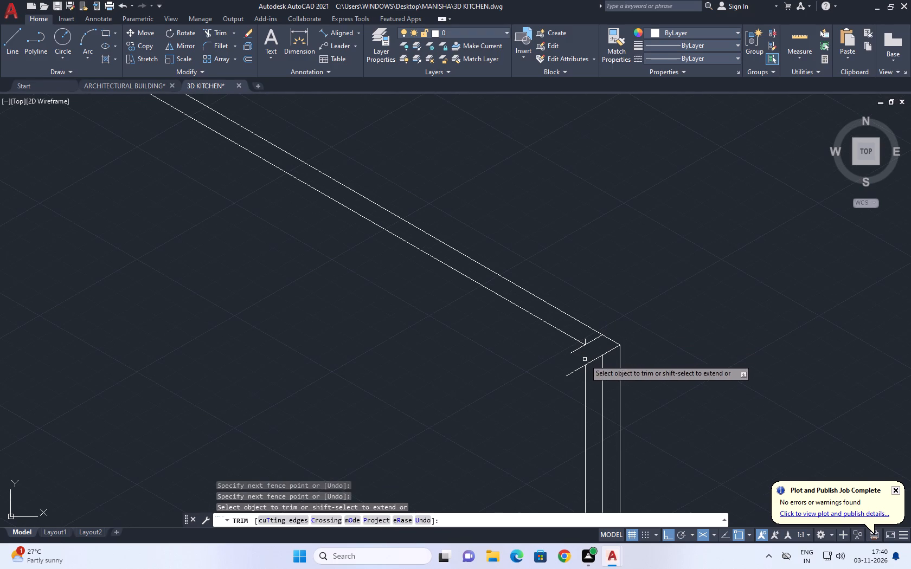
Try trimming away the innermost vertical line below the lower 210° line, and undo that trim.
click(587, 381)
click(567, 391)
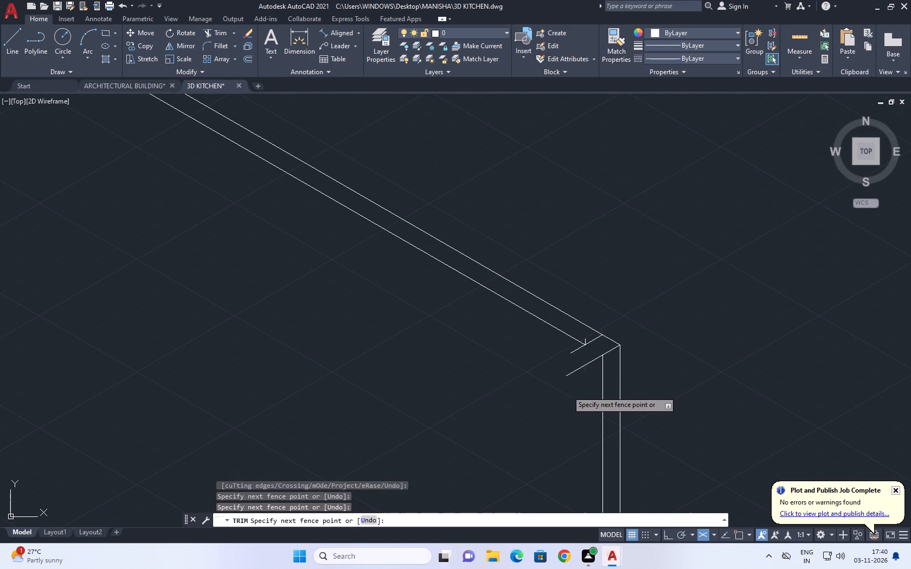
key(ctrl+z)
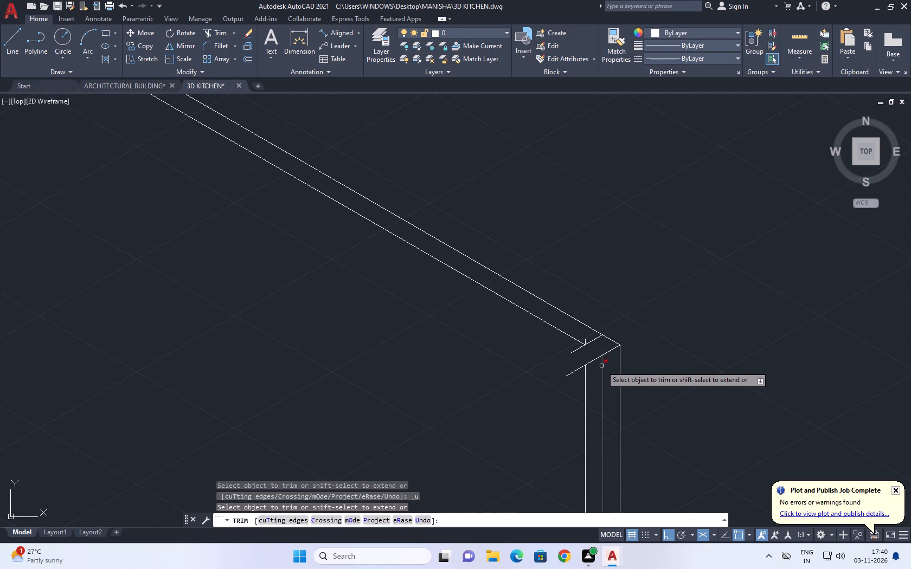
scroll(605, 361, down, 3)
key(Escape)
Delete the short vertical stub left above the inner sloped wall line's end.
scroll(600, 367, up, 4)
middle_drag(627, 370, 628, 310)
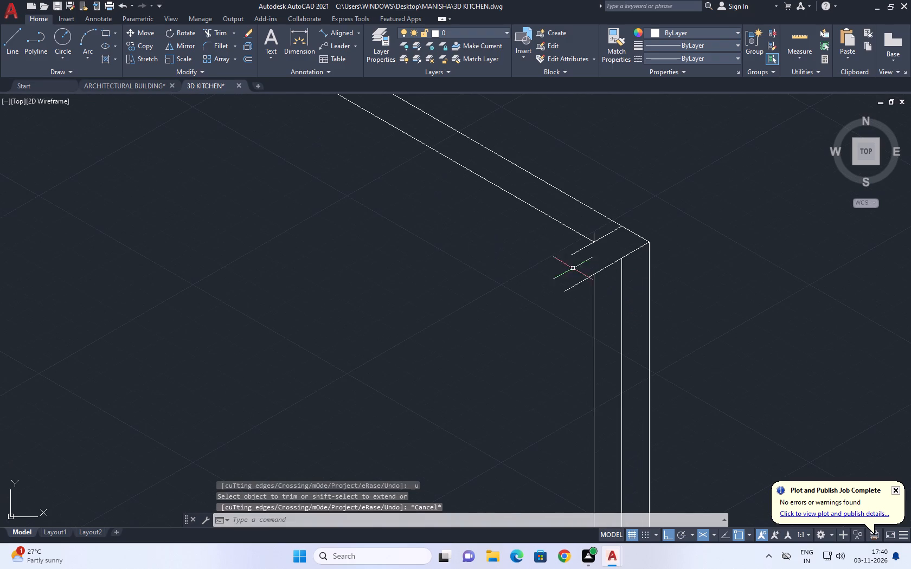
scroll(608, 295, down, 3)
scroll(601, 293, up, 5)
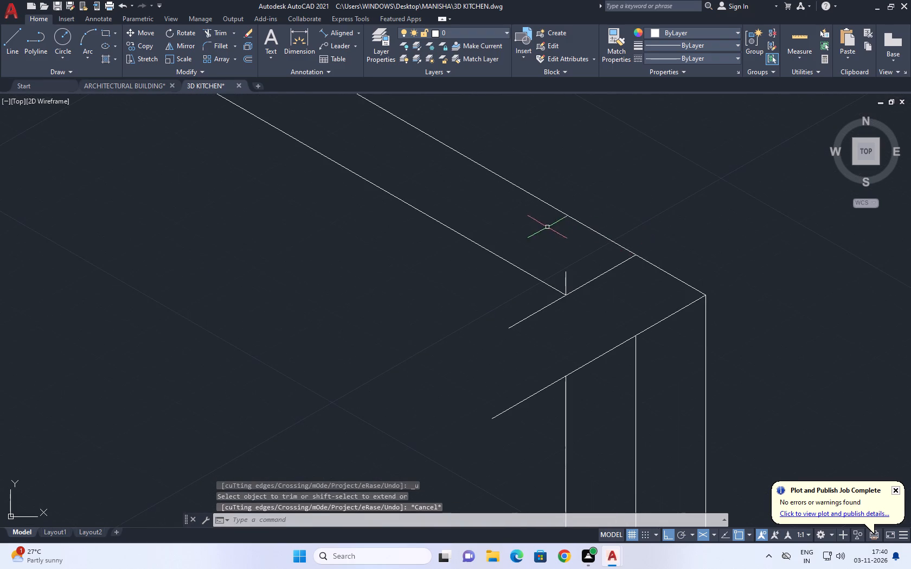
click(547, 227)
click(584, 315)
scroll(574, 303, down, 3)
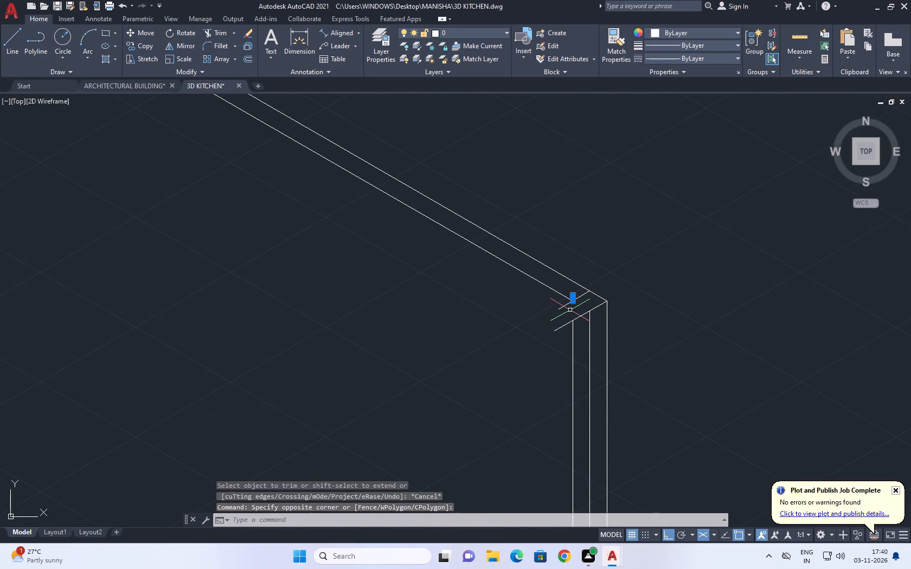
key(Delete)
Draw a 27" line from the outer corner along the 210° axis over the existing lower line.
middle_drag(558, 325, 602, 312)
scroll(589, 290, up, 2)
middle_drag(623, 295, 614, 315)
scroll(612, 315, down, 2)
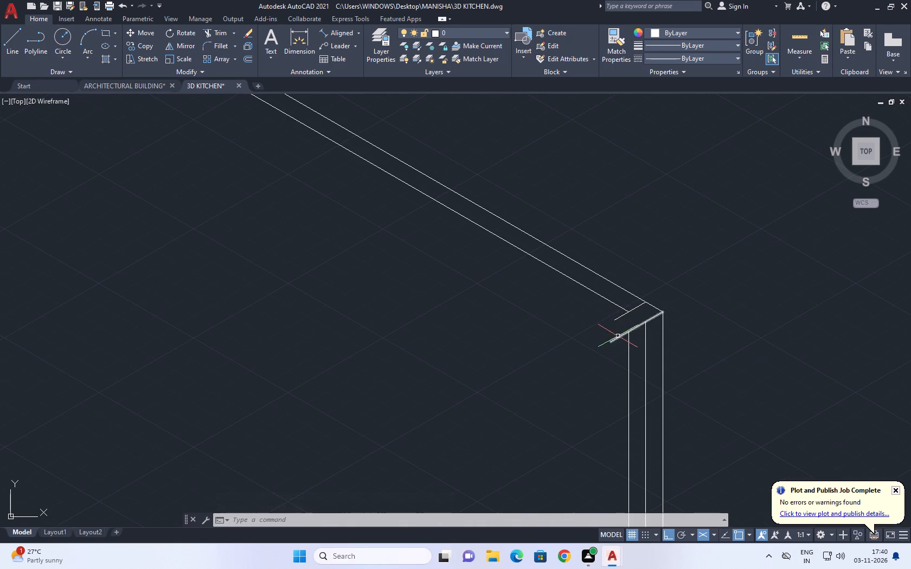
scroll(611, 341, up, 2)
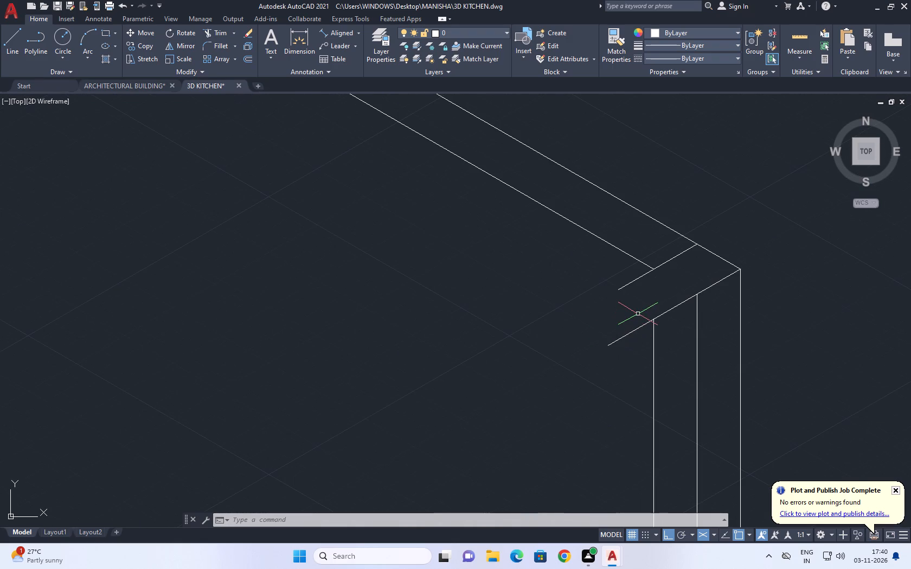
key(l)
key(space)
click(739, 267)
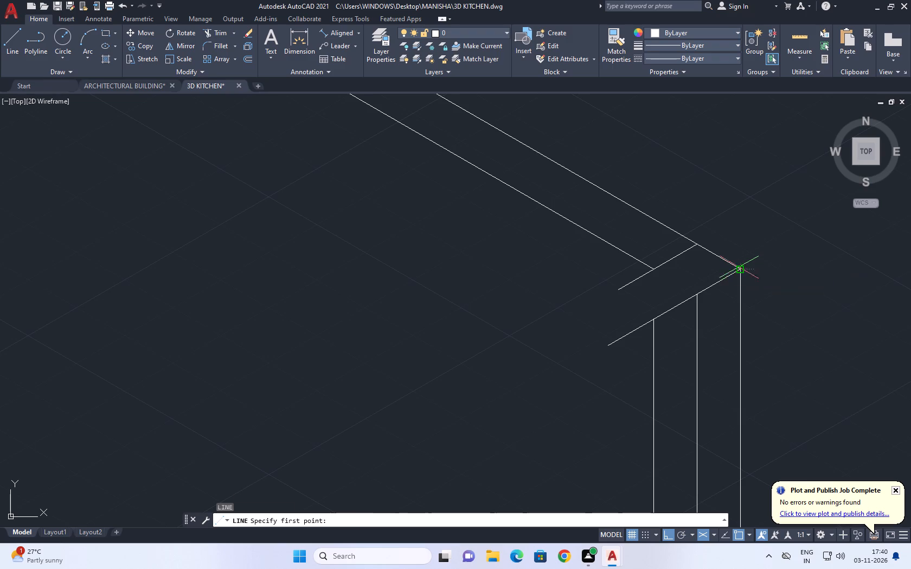
key(2)
text(7)
key(space)
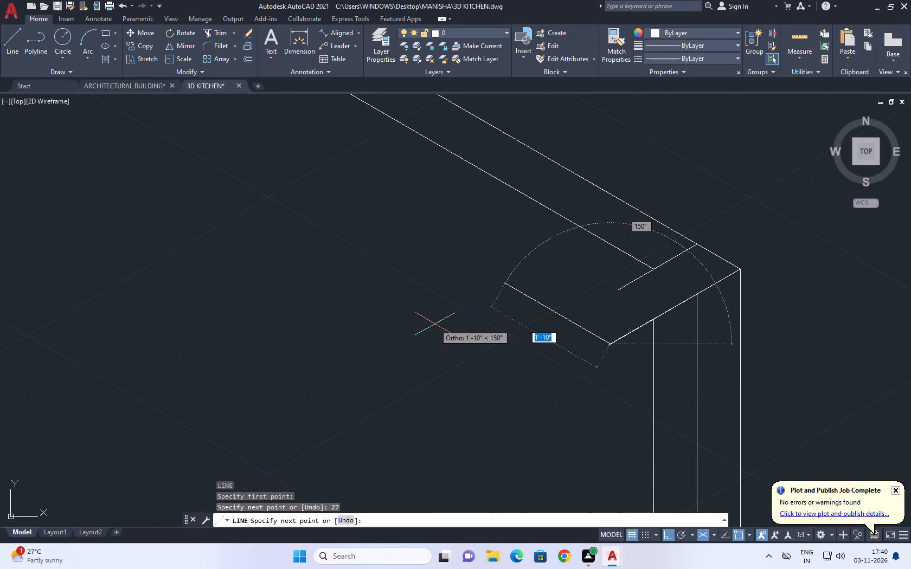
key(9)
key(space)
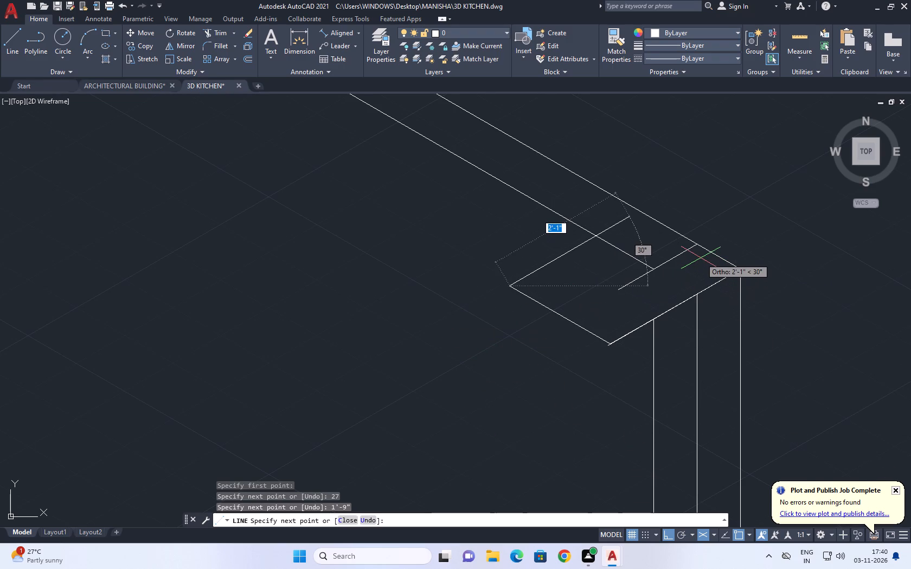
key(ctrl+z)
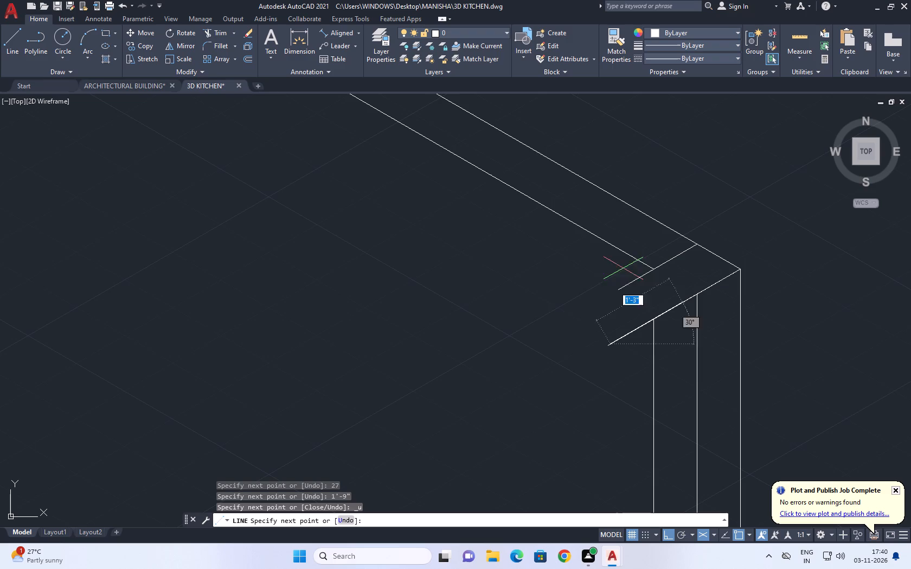
Continue the line 9" along the 150° axis and back to the upper 210° line's endpoint on the outer sloped wall line.
text(9)
key(space)
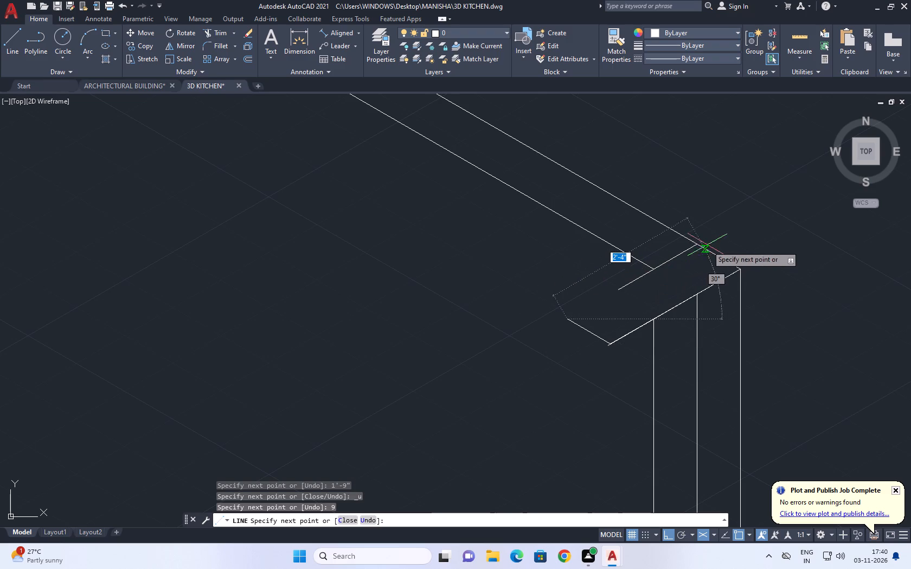
click(695, 244)
key(Escape)
Delete the older, shorter upper 210° line lying under the new return segment.
click(571, 143)
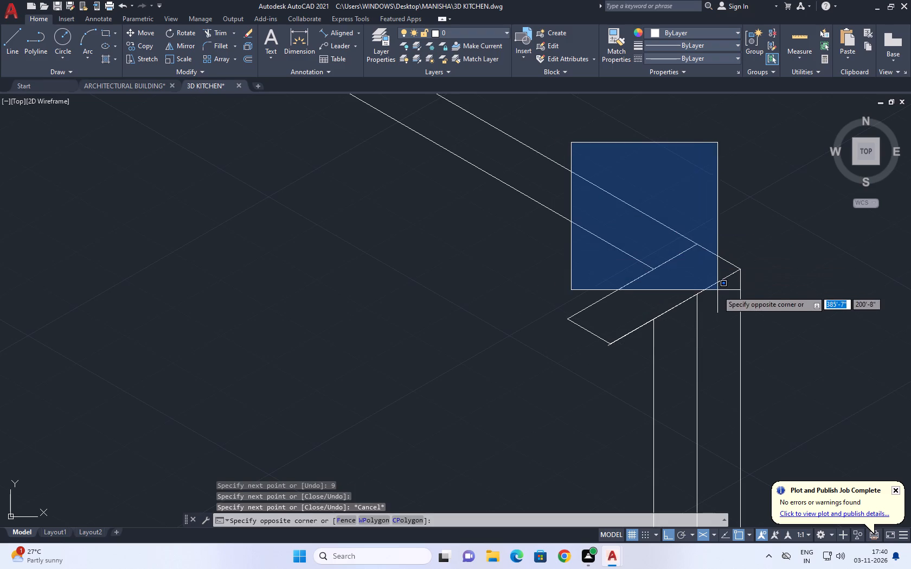
click(718, 302)
key(Delete)
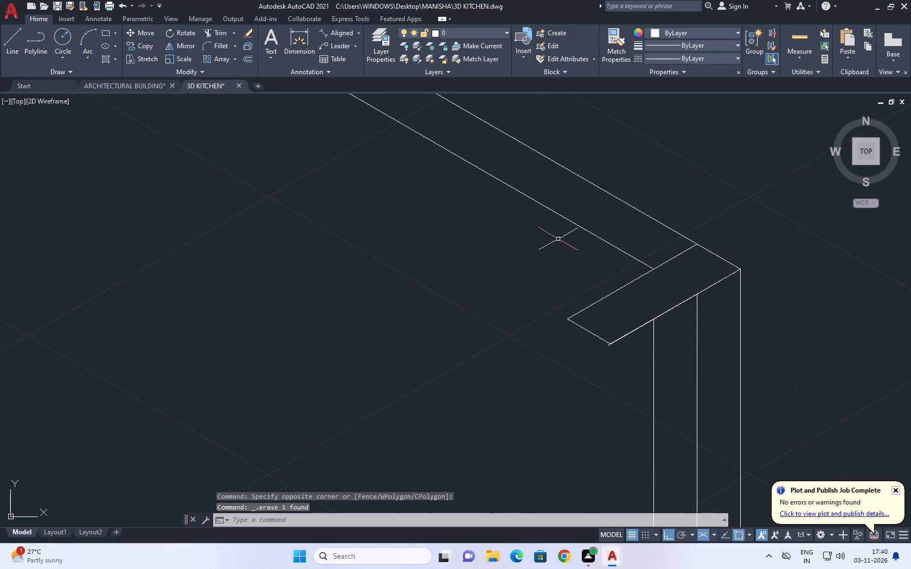
Delete the older lower 210° line that overshoots the new 27" line at its far end.
click(529, 236)
scroll(617, 333, up, 1)
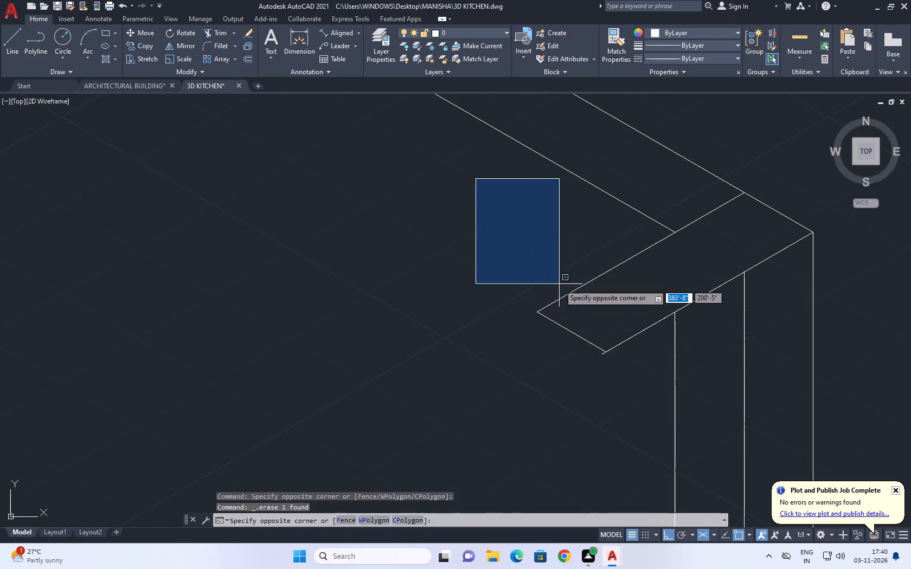
click(537, 265)
scroll(598, 373, up, 4)
click(649, 360)
click(627, 336)
key(Delete)
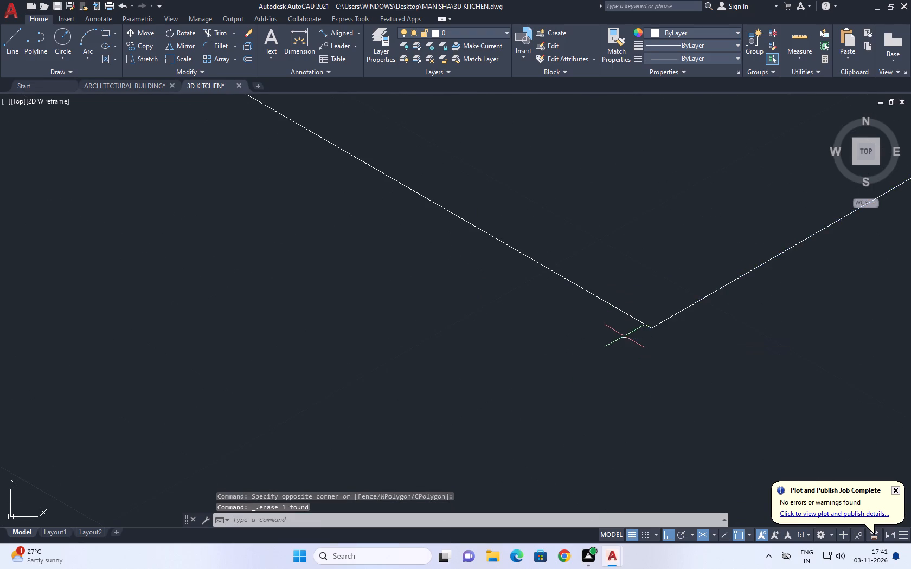
scroll(626, 346, down, 9)
scroll(639, 351, up, 2)
middle_drag(638, 366, 639, 309)
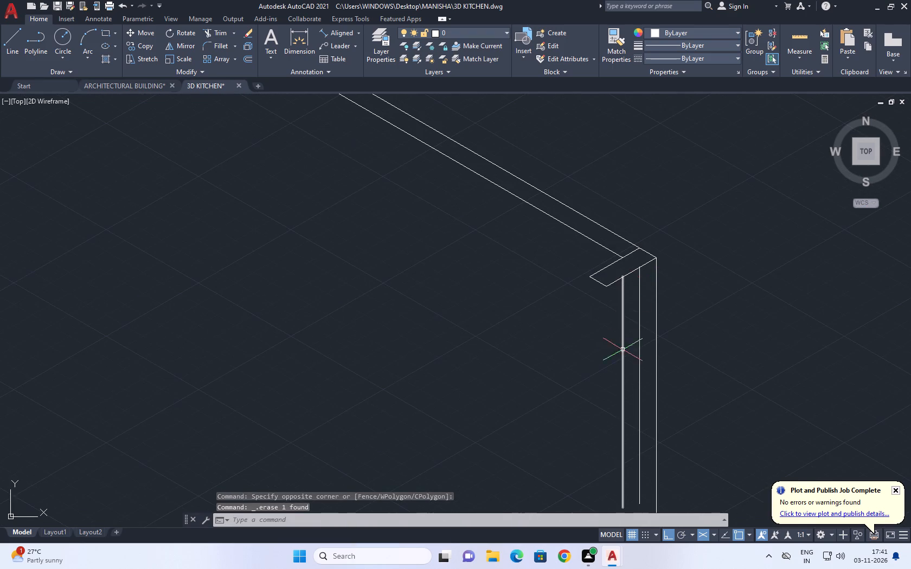
Move the innermost vertical line at the final corner onto the lower front corner of the 27" return.
middle_drag(622, 350, 619, 289)
click(627, 245)
click(608, 262)
key(m)
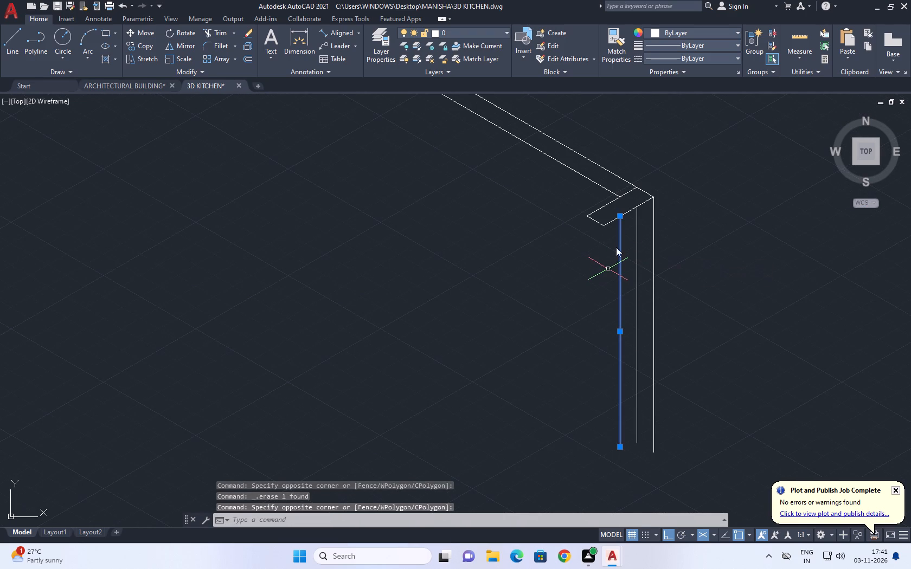
key(space)
click(621, 216)
click(602, 224)
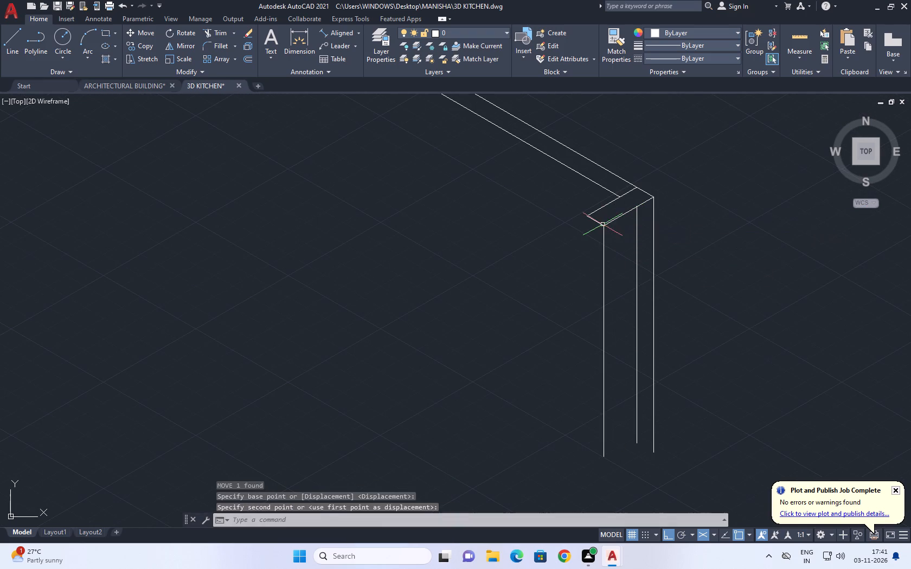
Copy the moved vertical line from the return's lower front corner to its other end corner, 9" away.
click(607, 239)
click(592, 249)
text(CO)
key(space)
click(605, 224)
click(587, 215)
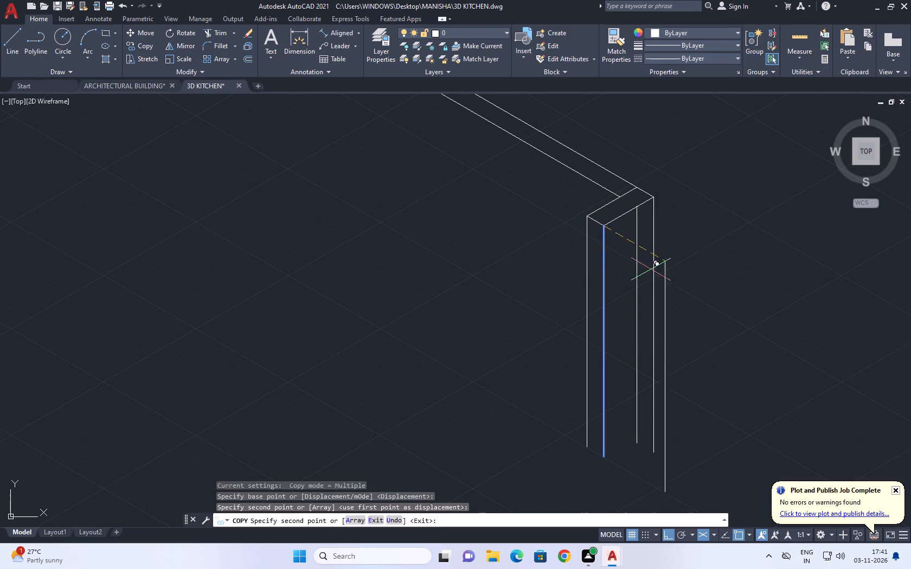
key(Escape)
Delete the leftover vertical line between the return's front edge and the outer corner's vertical line.
middle_drag(633, 251, 631, 212)
middle_drag(630, 244, 626, 267)
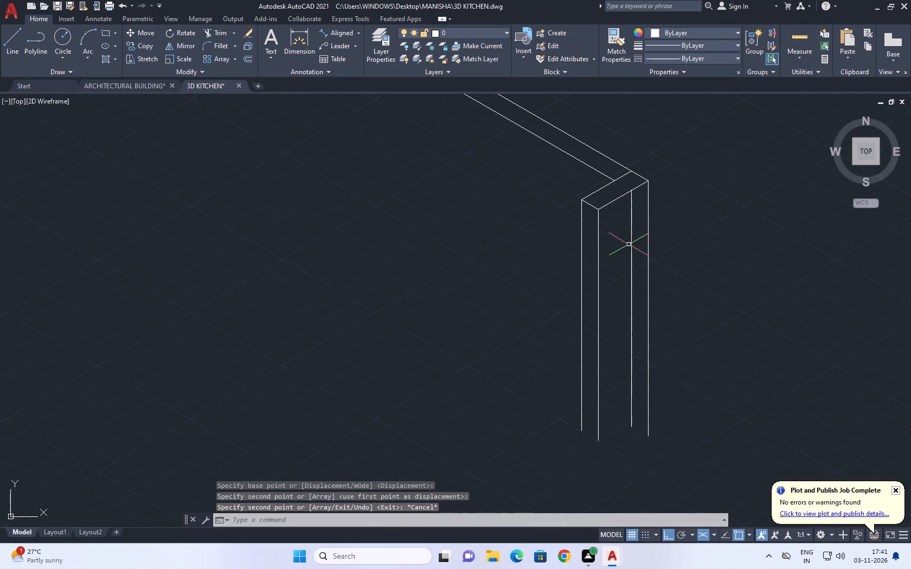
middle_drag(630, 265, 630, 282)
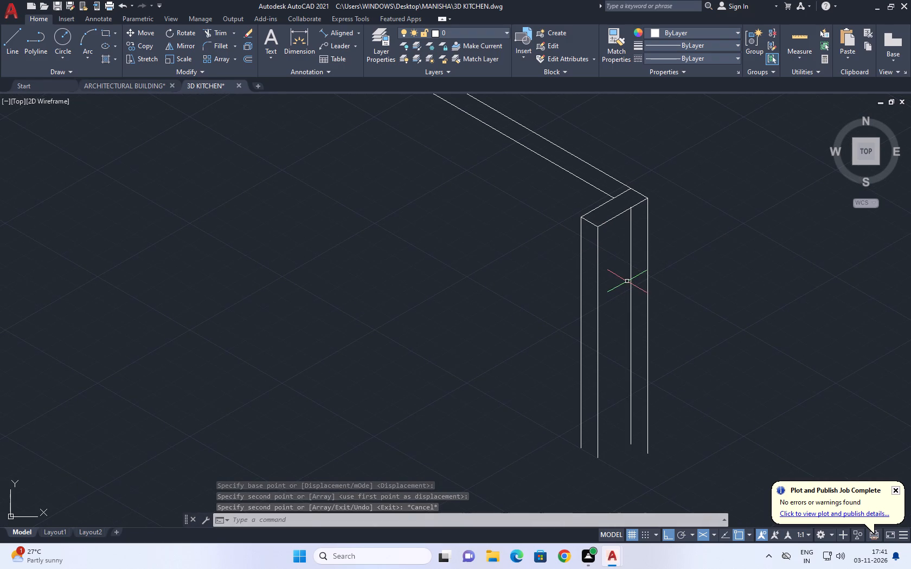
click(625, 273)
click(631, 253)
click(636, 261)
drag(630, 268, 627, 274)
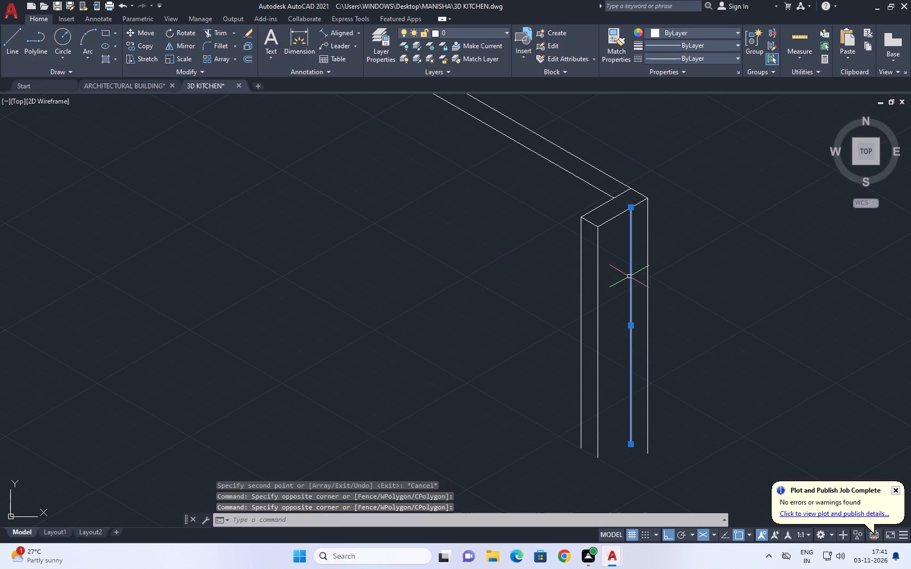
key(Delete)
Draw a line closing the bottom ends of the two vertical lines at the opposite wall end.
middle_drag(631, 312, 596, 235)
scroll(586, 217, down, 3)
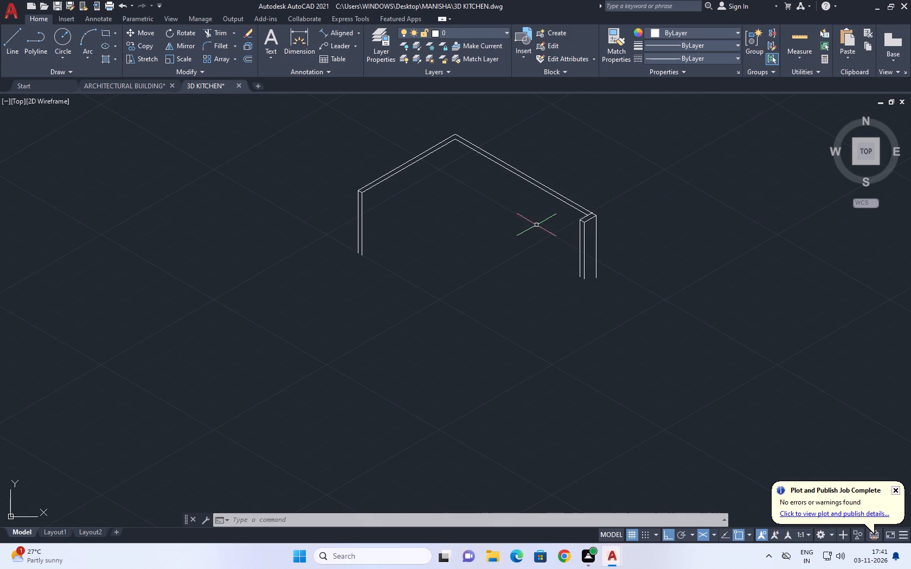
middle_drag(538, 227, 549, 248)
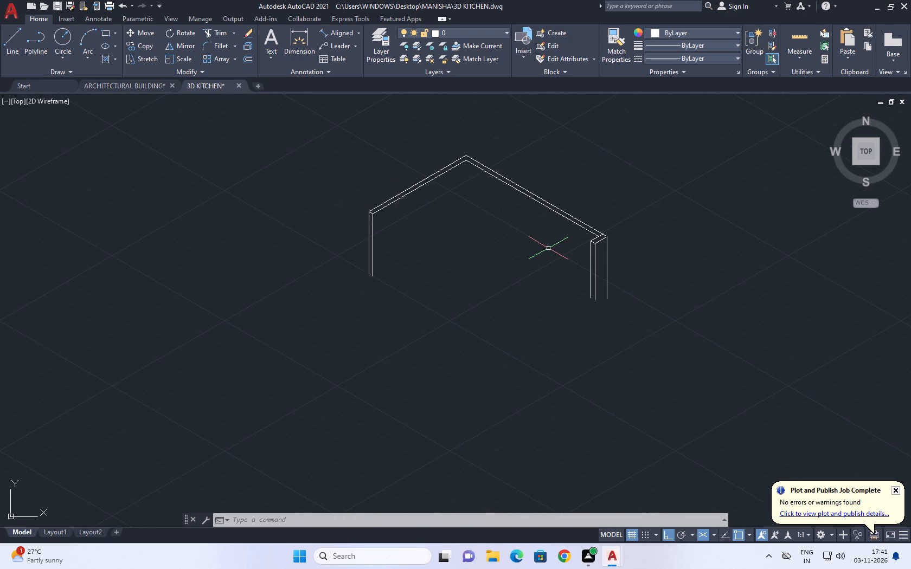
middle_drag(377, 276, 391, 296)
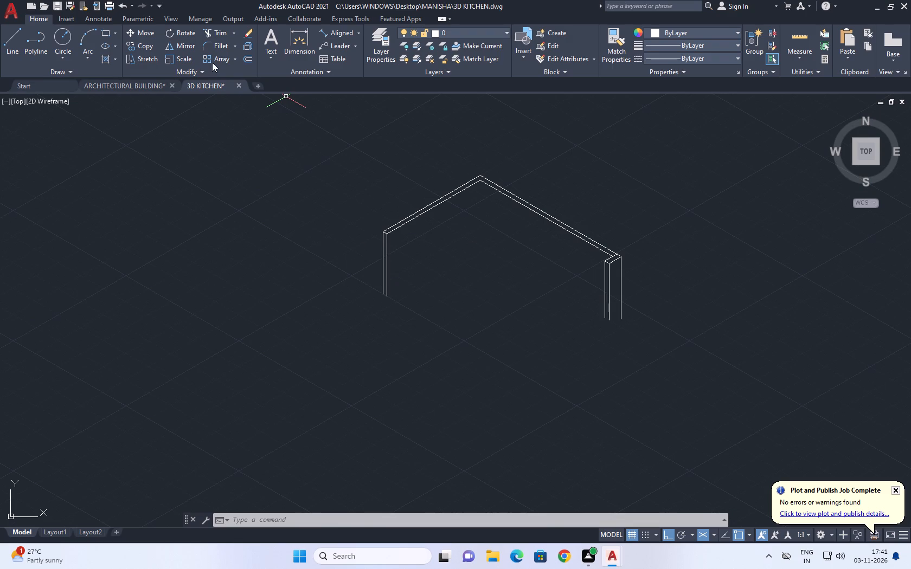
click(4, 47)
scroll(386, 283, up, 2)
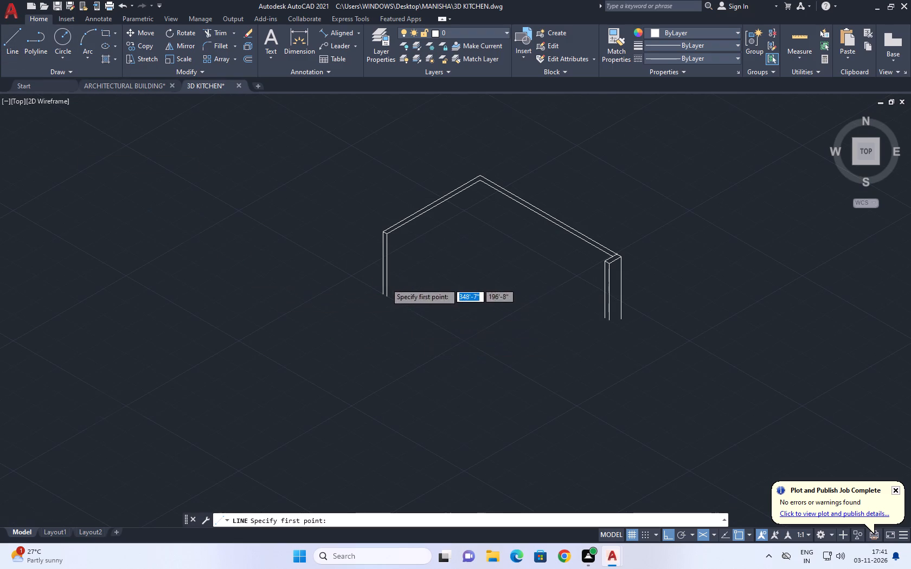
scroll(383, 282, up, 2)
click(375, 327)
click(400, 344)
right_click(470, 312)
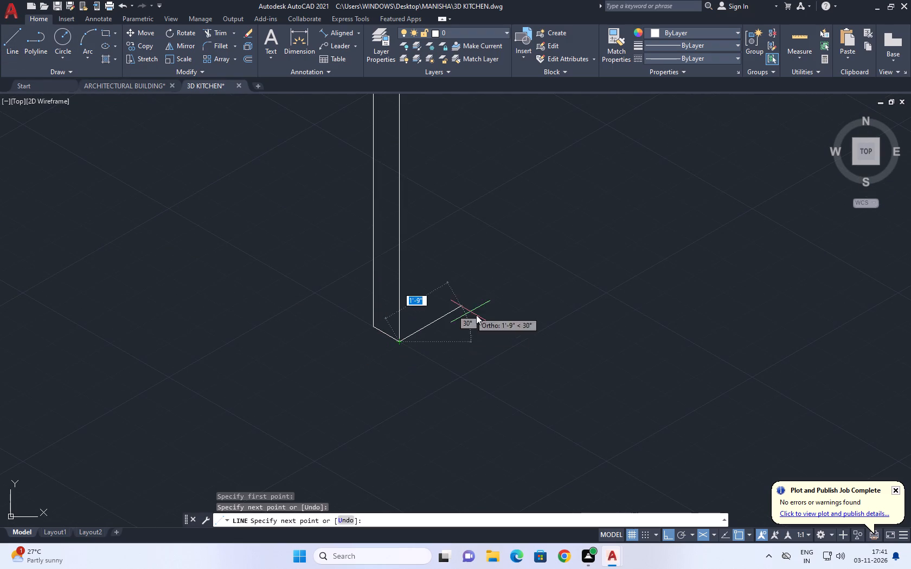
click(516, 330)
Draw a 1' line along the 30° axis from the inner bottom corner of the closed wall end.
scroll(495, 320, down, 2)
middle_drag(533, 267, 538, 293)
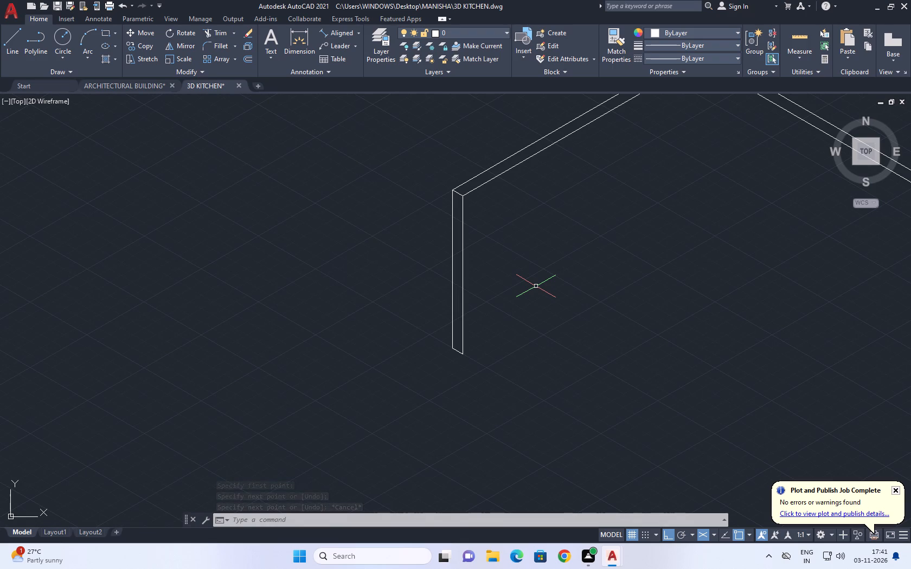
middle_drag(509, 274, 476, 301)
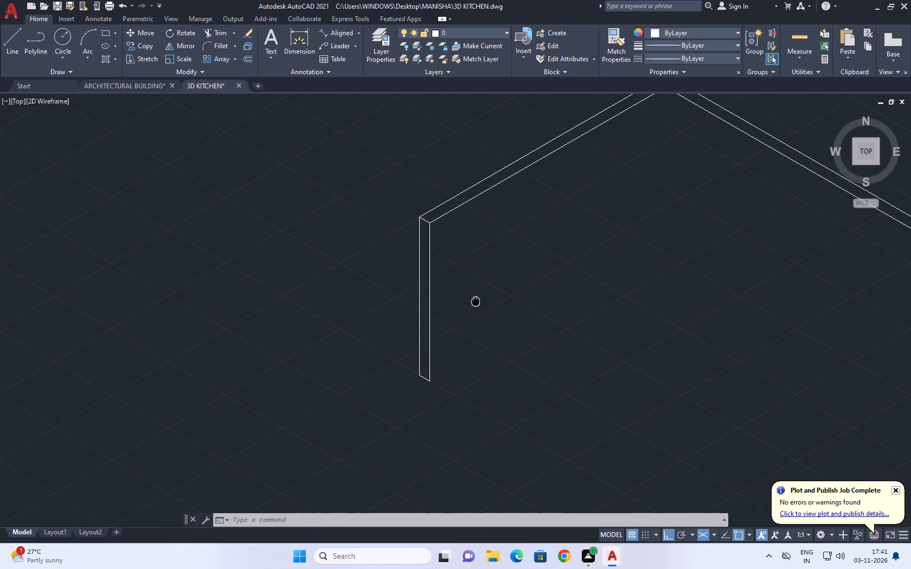
middle_drag(476, 301, 469, 300)
drag(15, 44, 11, 37)
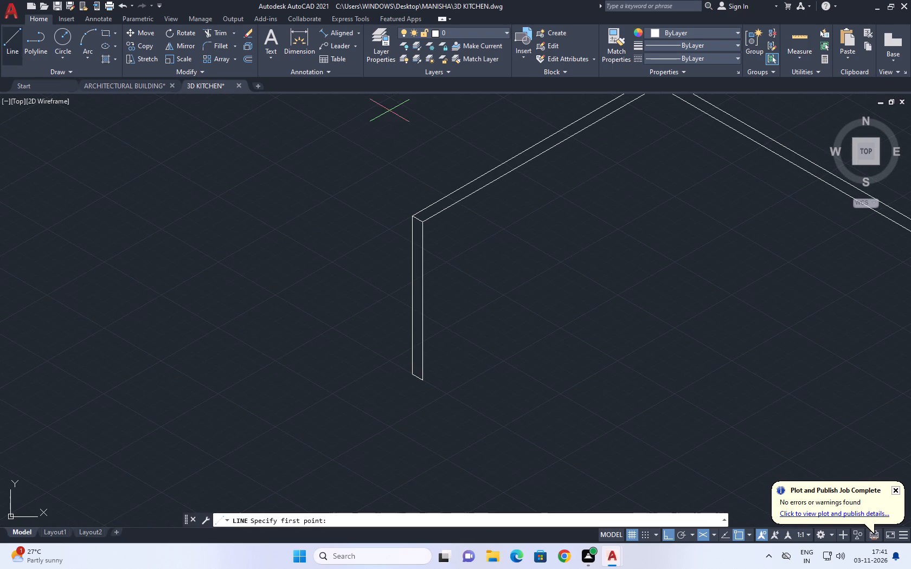
scroll(442, 378, up, 2)
click(390, 383)
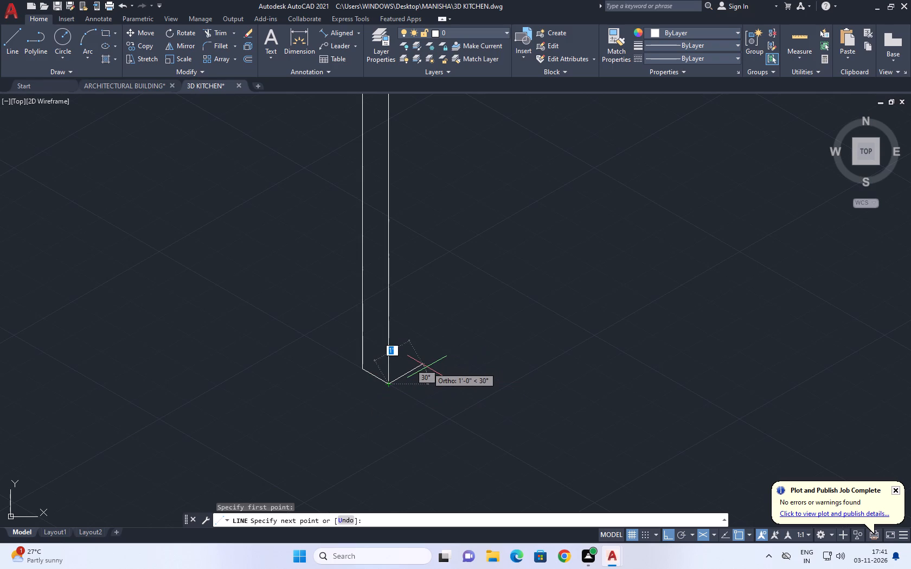
text(1')
key(Return)
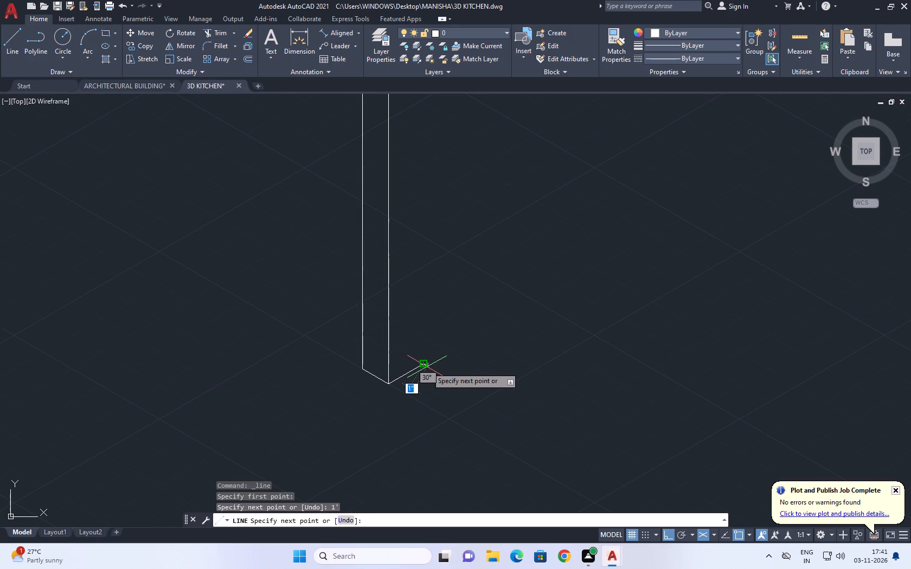
Continue from the 1' line's end with a vertical line about 14'-3" long, crossing both sloped top wall lines.
scroll(423, 350, down, 3)
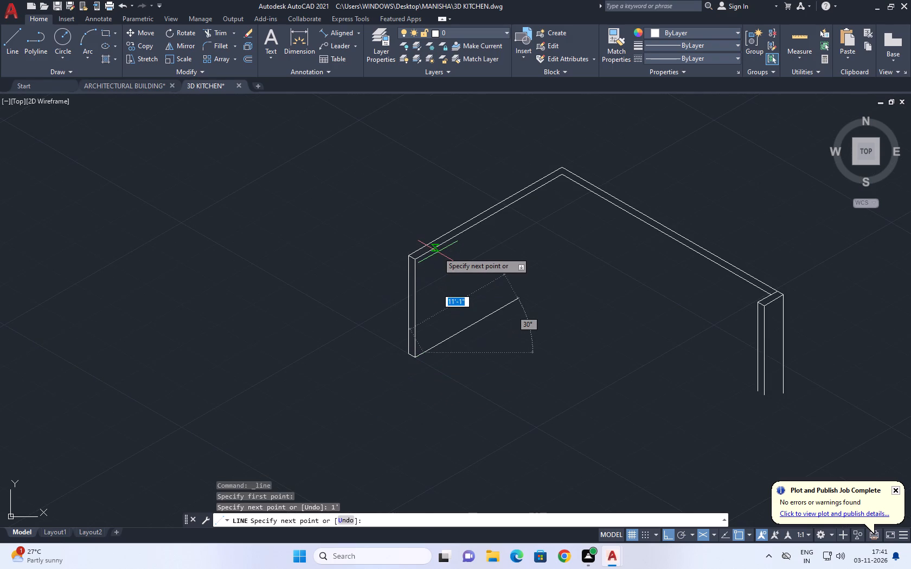
key(F5)
scroll(414, 219, up, 2)
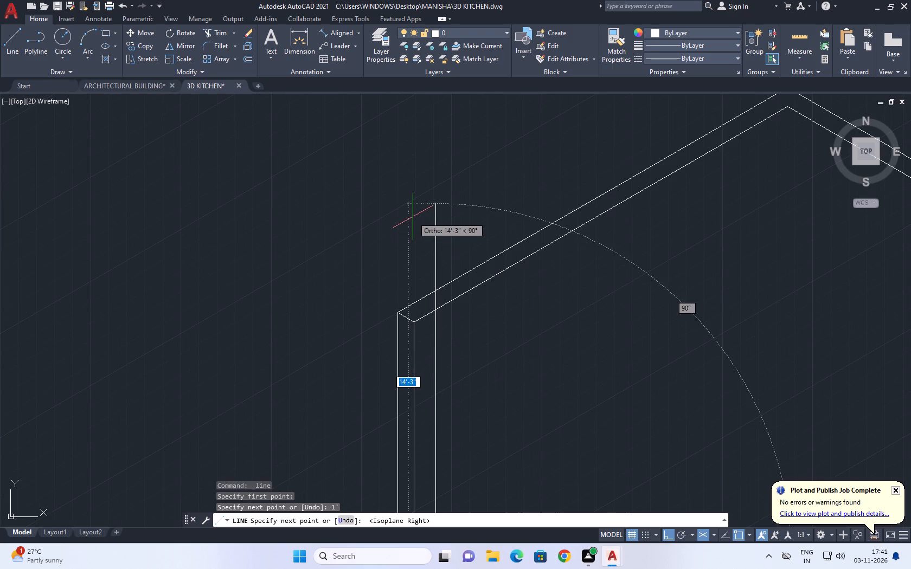
click(413, 217)
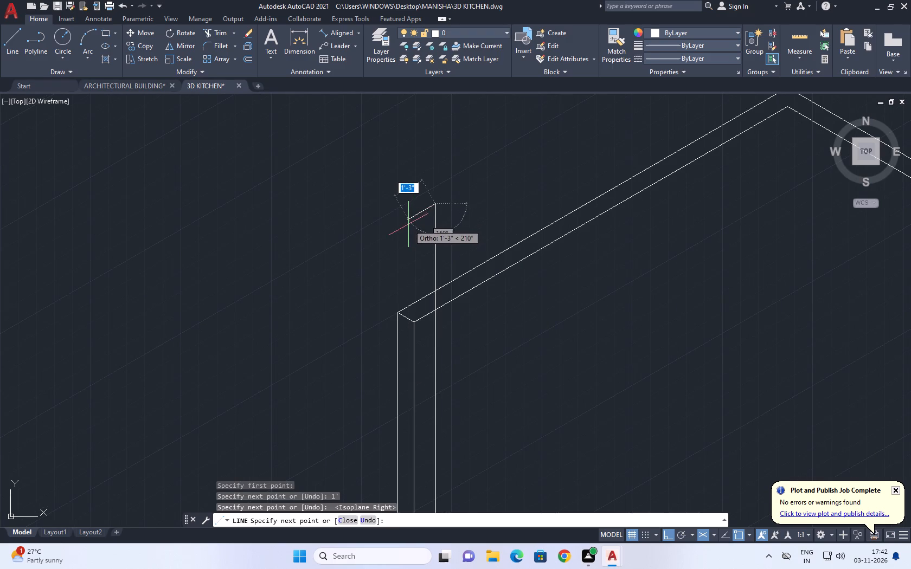
key(Escape)
Trim the new vertical line where it extends above the inner sloped top wall line.
text(TR)
key(space)
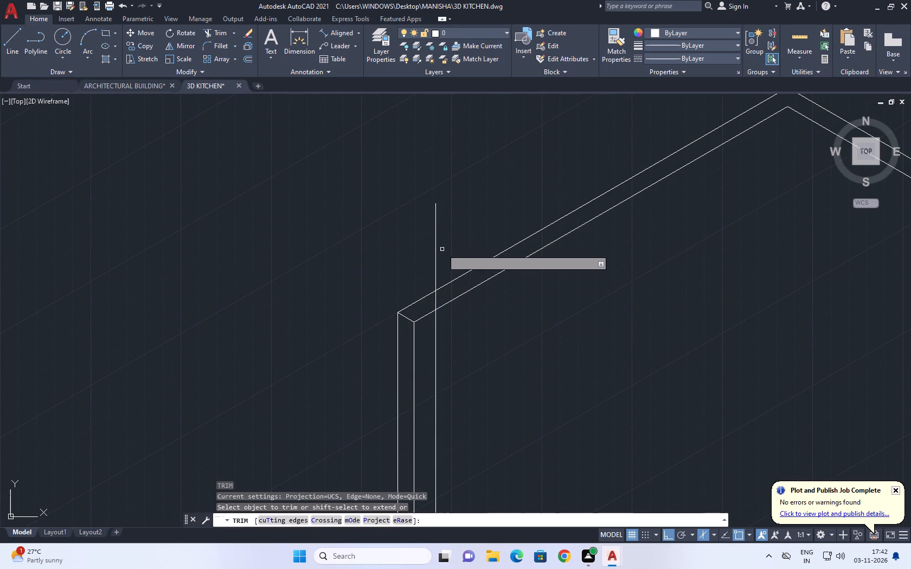
click(442, 244)
click(421, 247)
scroll(426, 306, up, 1)
click(437, 298)
click(444, 293)
scroll(446, 291, down, 4)
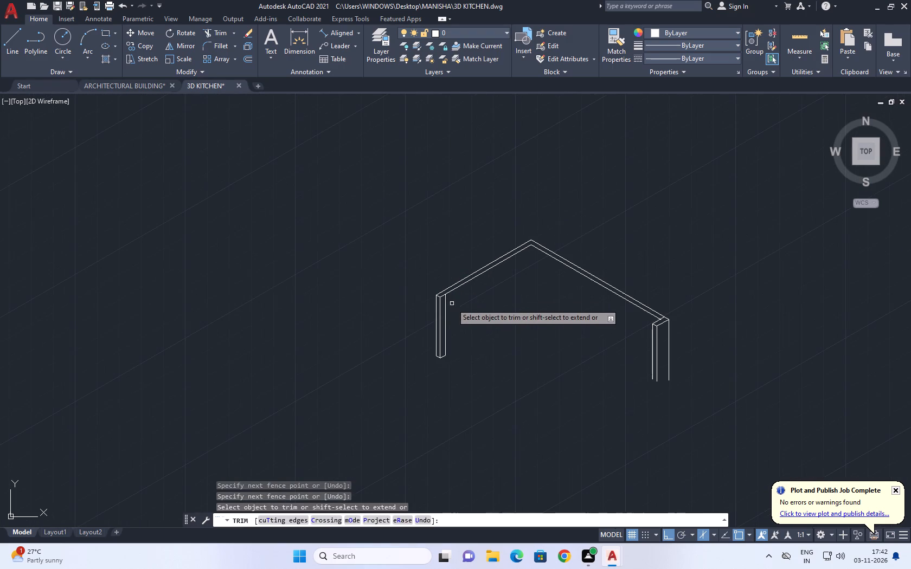
key(Escape)
Draw a 14' line along the 330° axis from the inner bottom corner of the closed wall end.
middle_drag(443, 377, 412, 279)
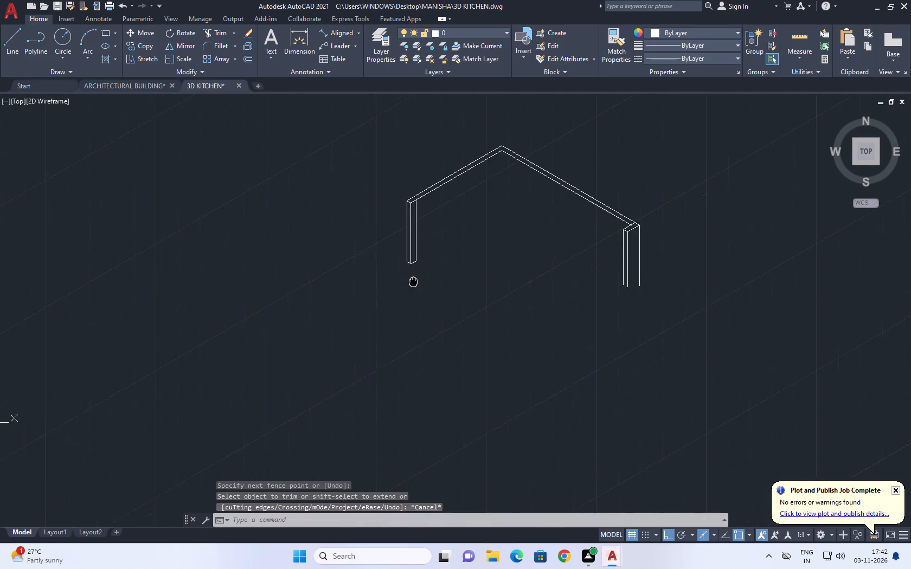
middle_drag(412, 279, 406, 267)
key(l)
key(space)
scroll(405, 256, up, 1)
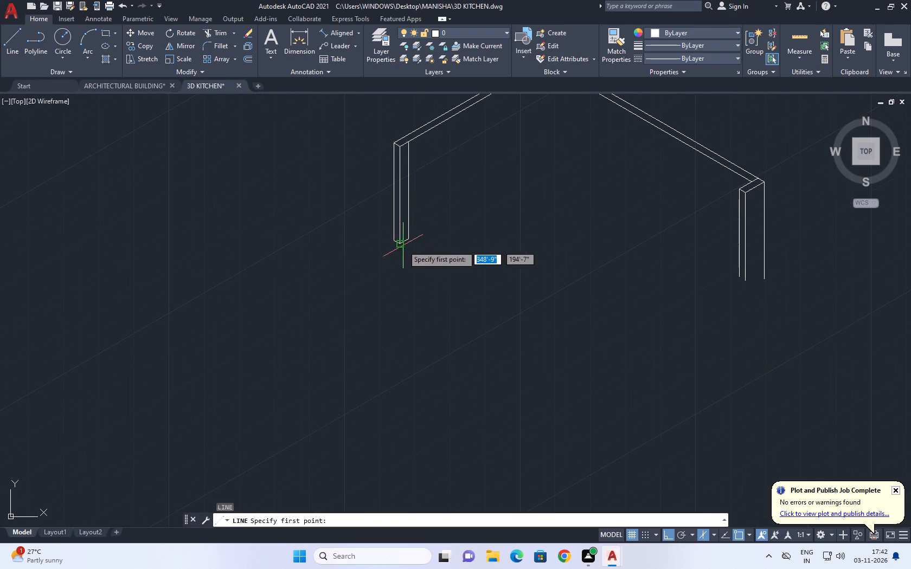
click(402, 247)
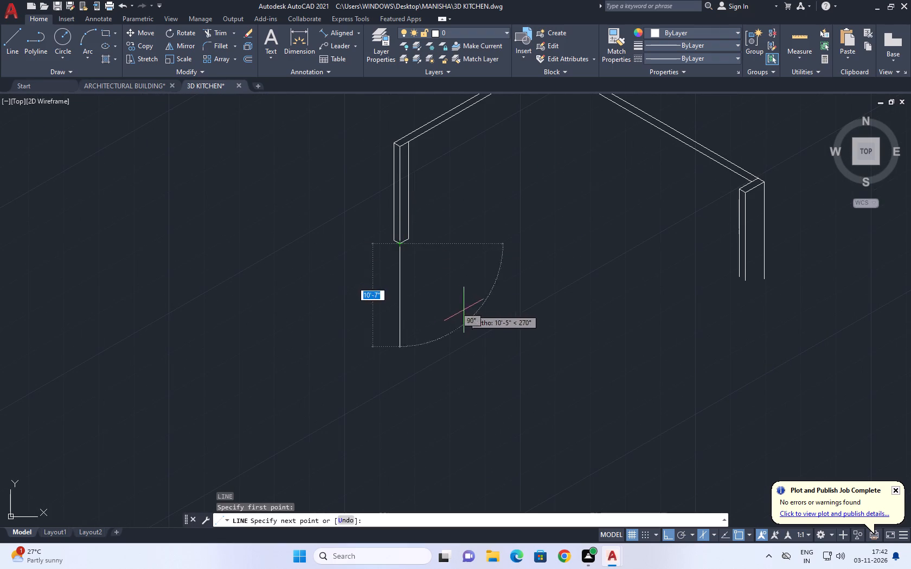
key(F5)
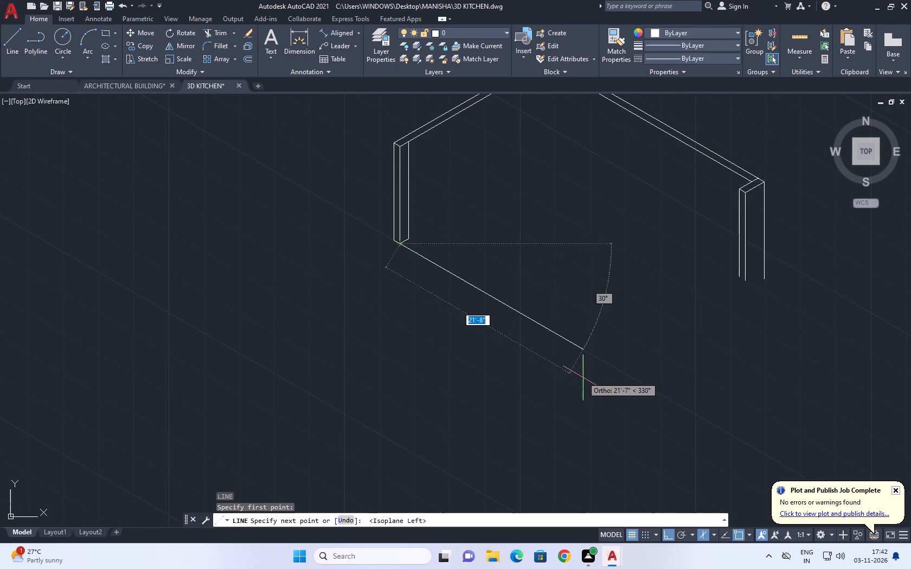
text(14)
key(apostrophe)
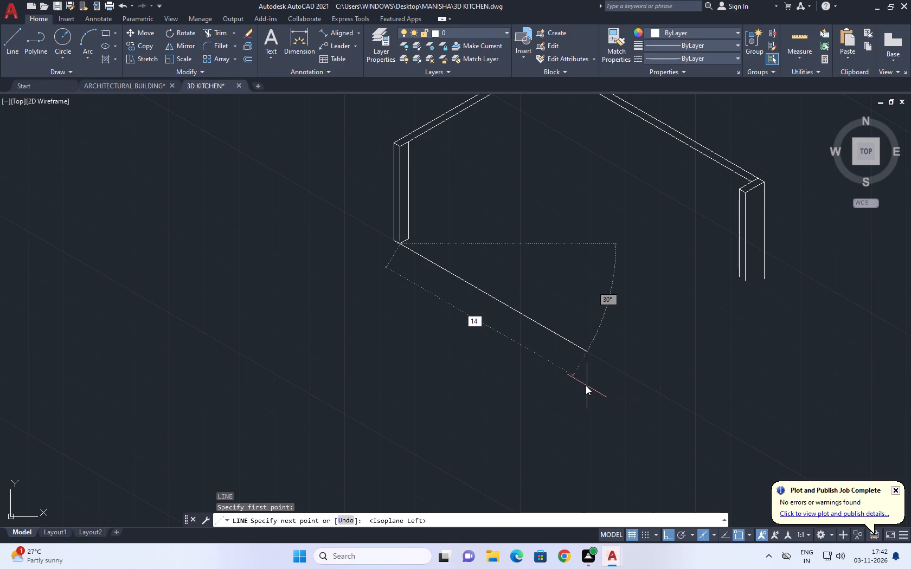
key(space)
middle_drag(545, 264, 547, 293)
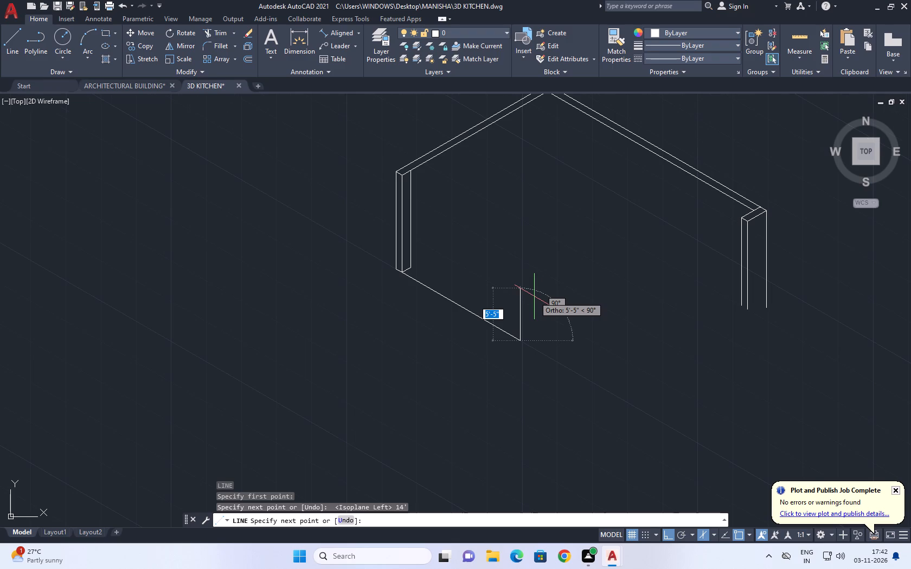
scroll(534, 296, up, 1)
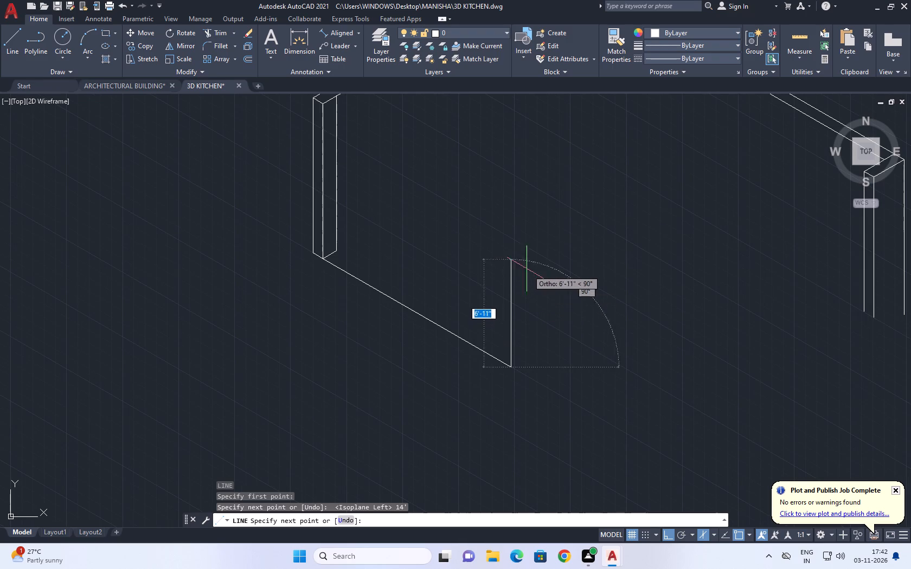
middle_drag(511, 281, 533, 323)
key(Escape)
Draw a long floor line along the 30° axis from the same bottom corner, reaching beyond the rear corner.
scroll(538, 328, down, 1)
middle_drag(449, 295, 450, 298)
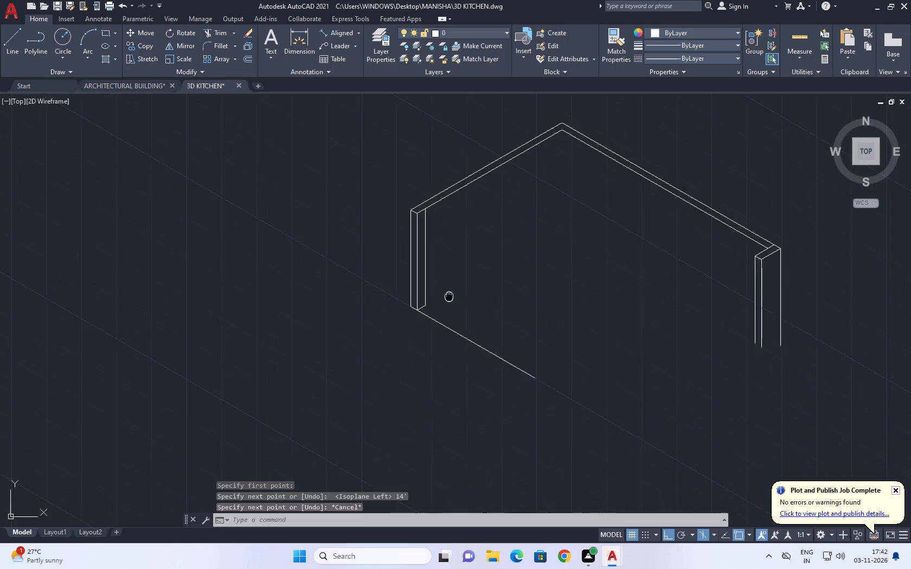
middle_drag(450, 298, 458, 308)
middle_drag(435, 340, 447, 354)
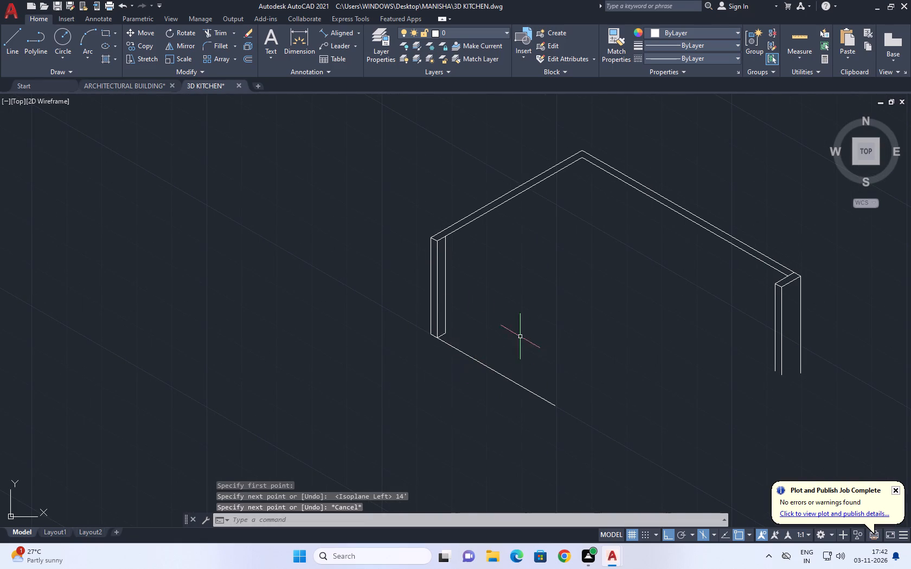
scroll(454, 313, up, 1)
middle_drag(449, 324, 427, 353)
key(l)
key(space)
middle_drag(474, 354, 403, 376)
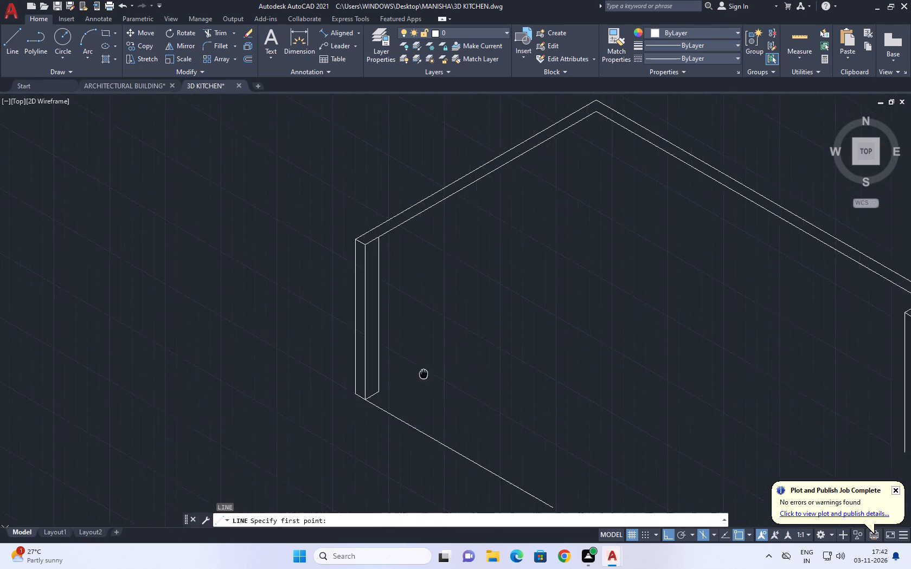
click(347, 399)
scroll(448, 357, down, 2)
middle_drag(541, 316, 534, 330)
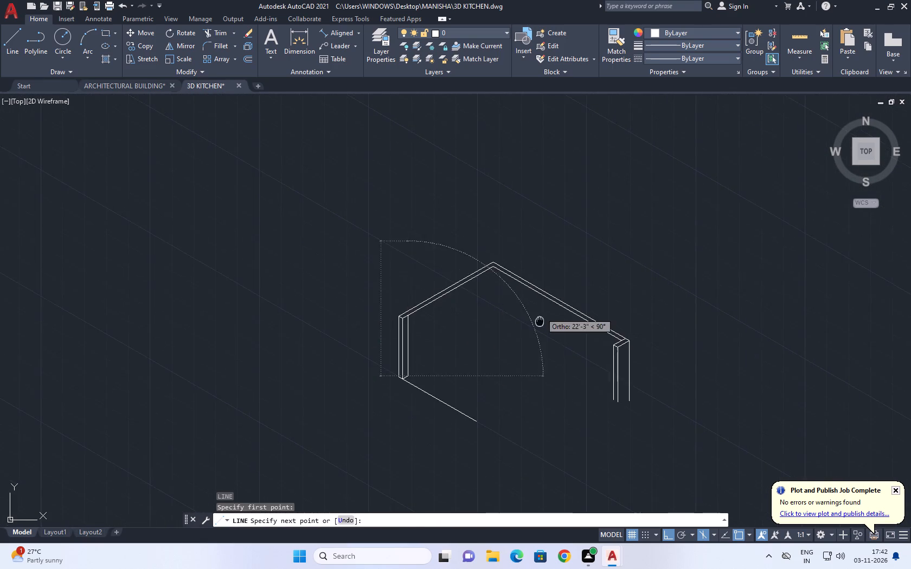
middle_drag(534, 330, 485, 373)
key(F5)
scroll(453, 376, up, 2)
click(503, 343)
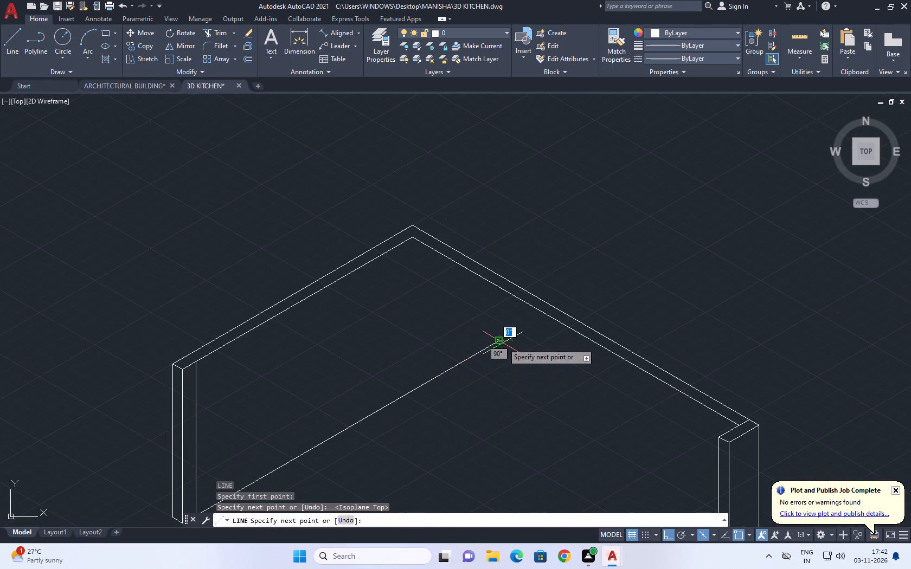
key(Escape)
Draw a vertical line from the inner rear top corner down past the floor line.
middle_drag(430, 318, 491, 333)
text(L)
key(space)
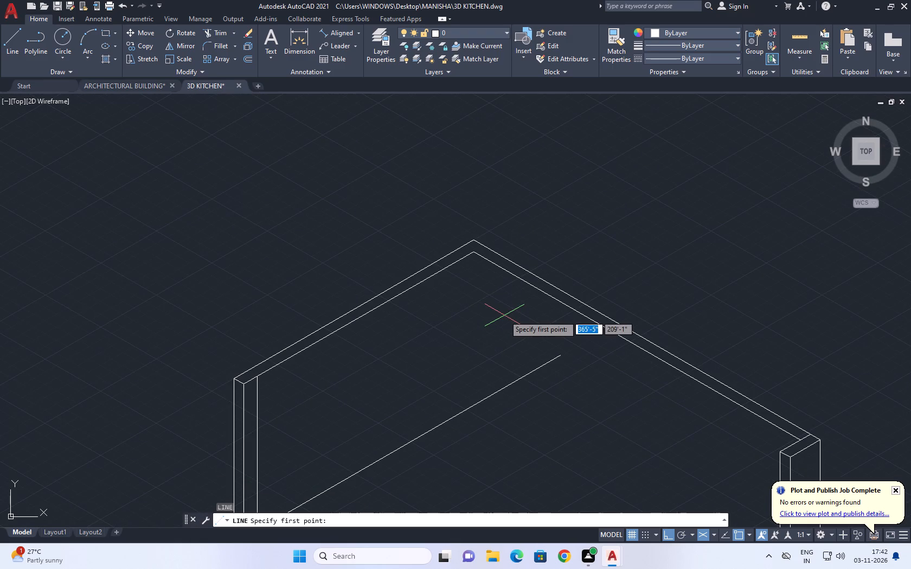
click(476, 253)
middle_drag(479, 384, 493, 332)
key(F5)
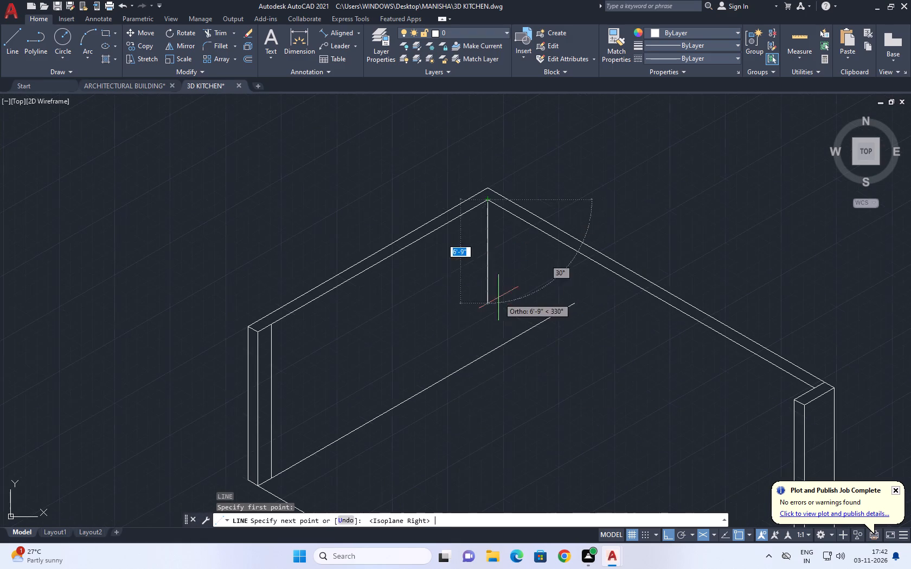
middle_drag(515, 435, 510, 341)
click(497, 410)
key(Escape)
Trim the corner line below the floor line and the floor line beyond the rear corner so they meet.
text(TR)
key(space)
click(512, 230)
click(504, 282)
click(506, 286)
click(448, 322)
scroll(509, 305, down, 4)
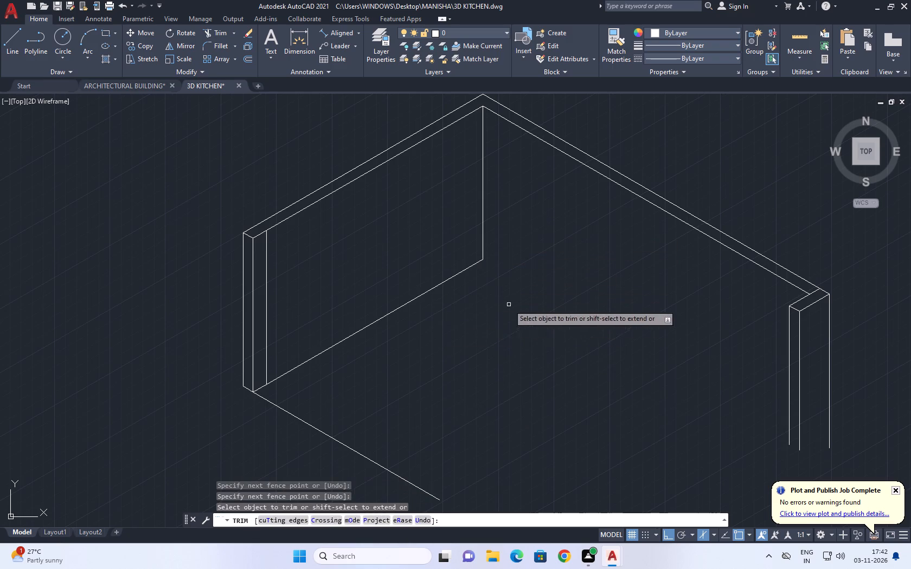
key(Escape)
Draw a floor line along the 330° axis from the bottom of the rear corner line toward the right wall end.
scroll(519, 303, up, 3)
middle_drag(560, 295, 541, 294)
text(L)
key(space)
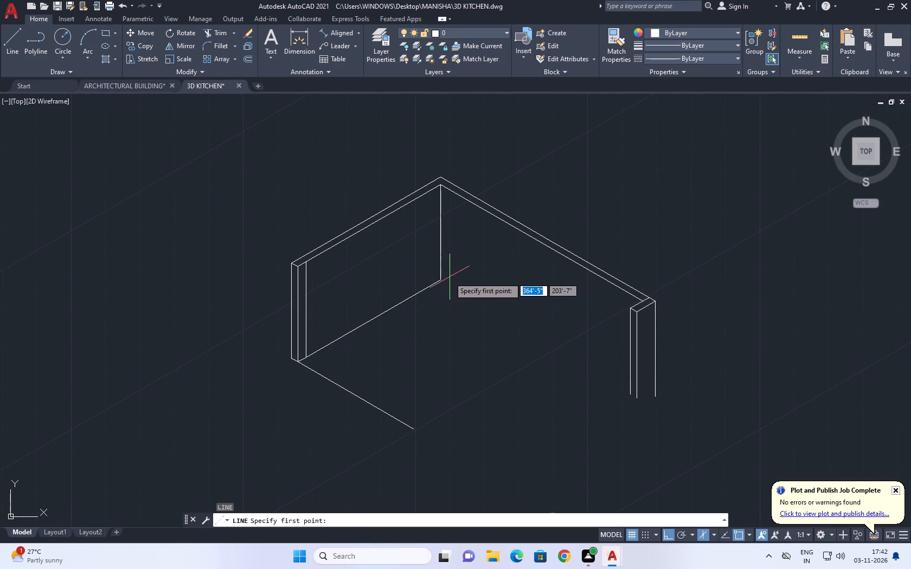
click(438, 279)
middle_drag(541, 332, 533, 319)
key(F5)
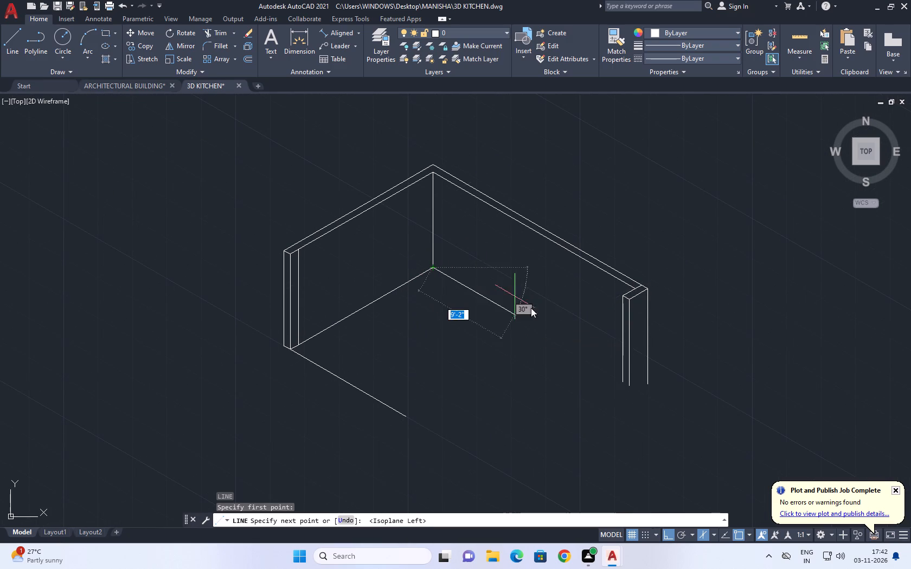
click(594, 355)
key(Escape)
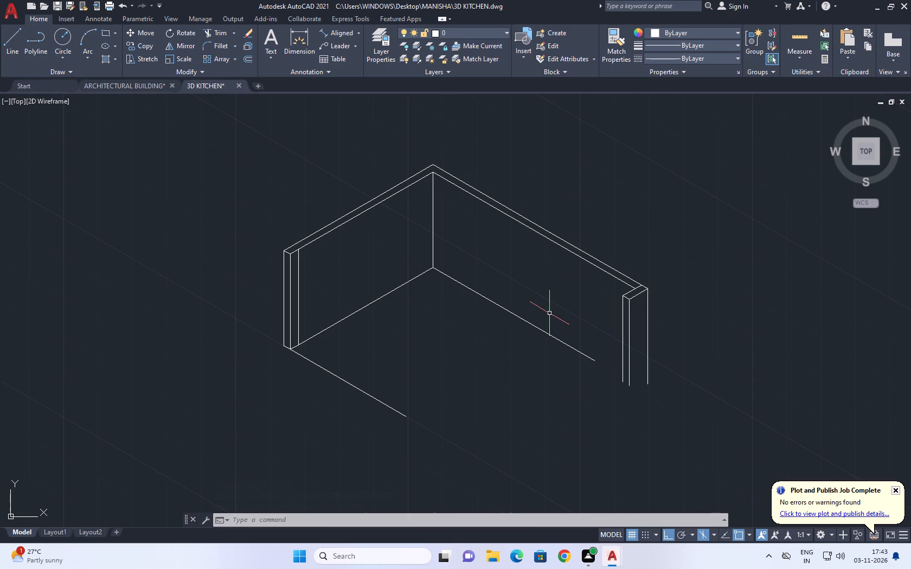
Draw a line about 1' long along the 330° axis across the left wall's top, starting near the middle of its outer edge.
middle_drag(551, 315, 544, 301)
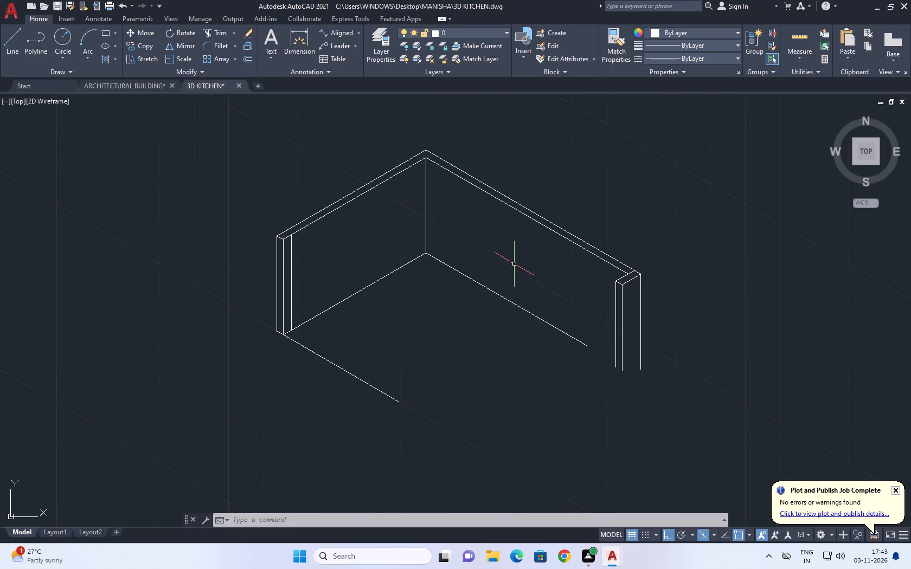
middle_drag(332, 288, 402, 306)
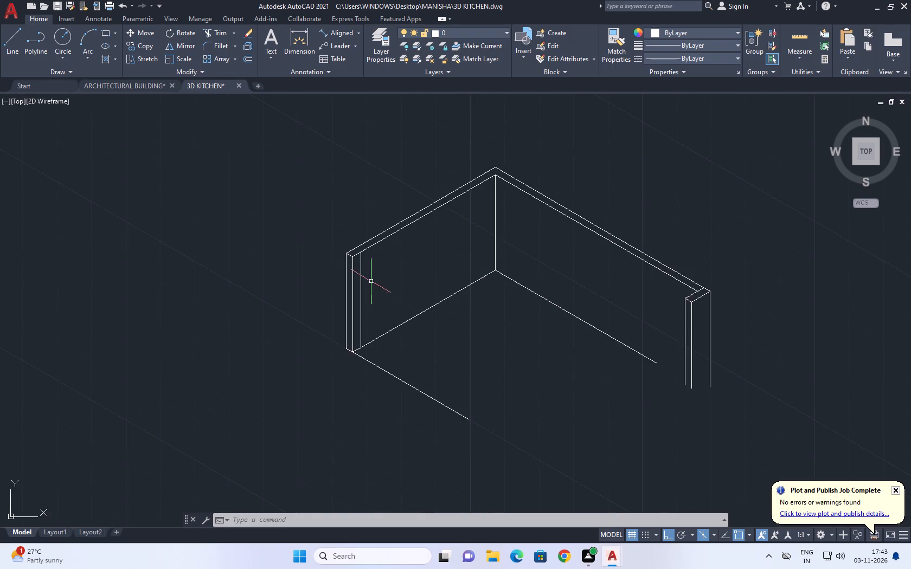
scroll(367, 276, up, 2)
middle_drag(388, 276, 397, 305)
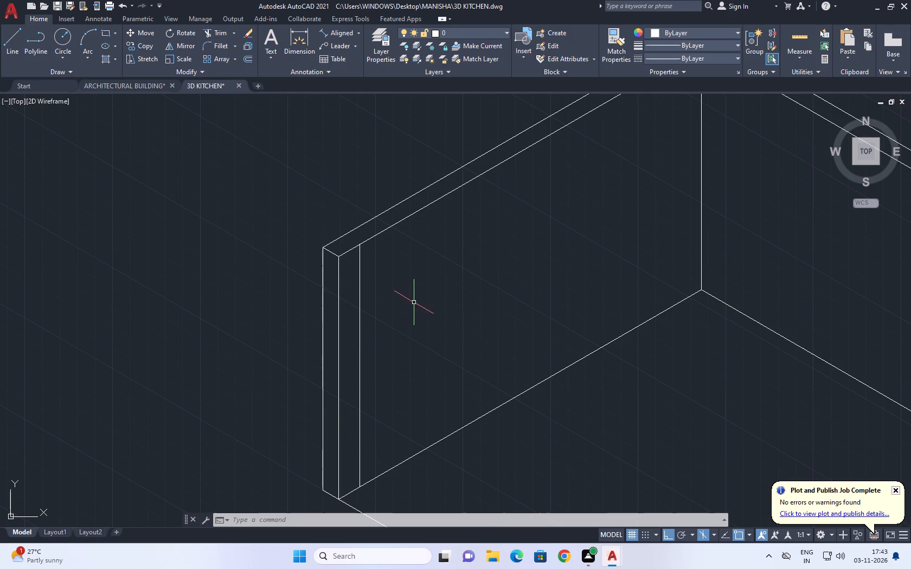
middle_drag(363, 292, 368, 306)
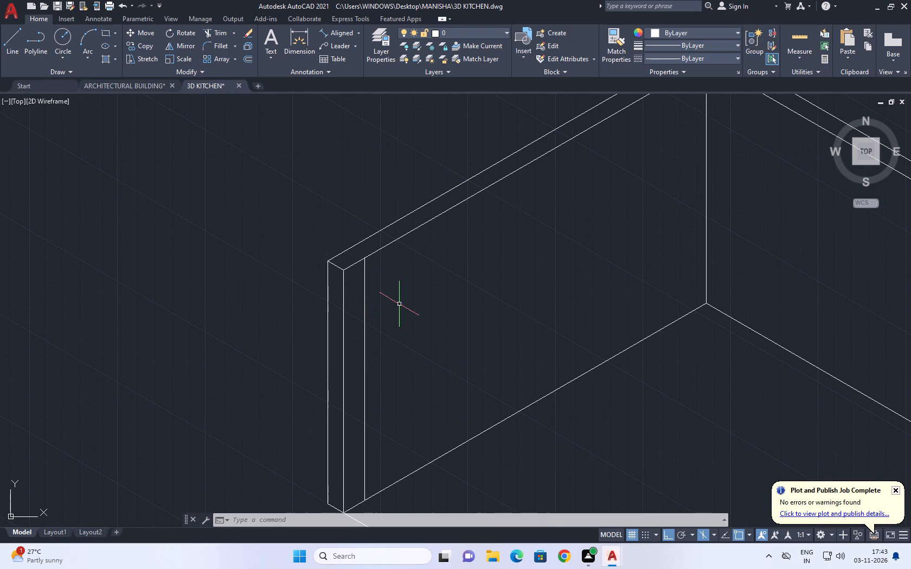
key(l)
key(space)
scroll(394, 306, up, 2)
scroll(402, 306, down, 3)
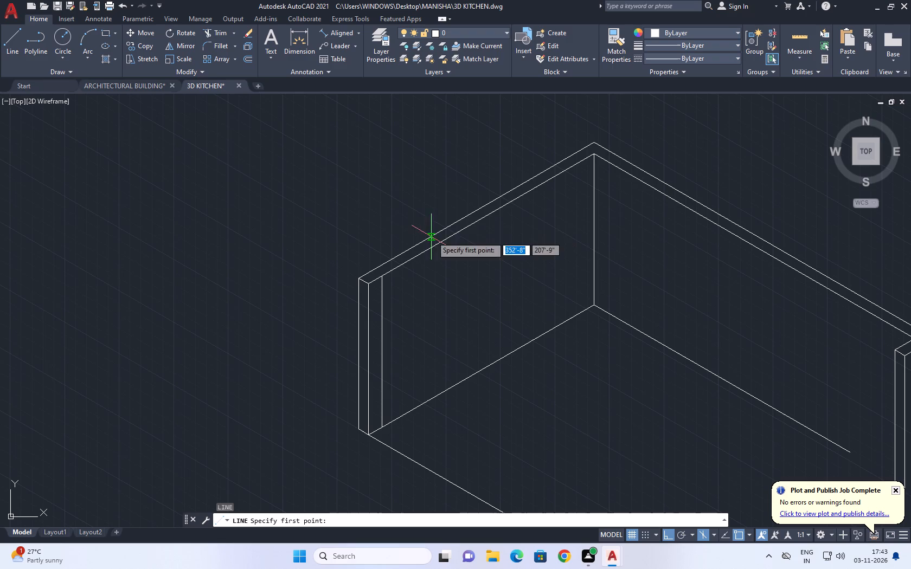
click(492, 203)
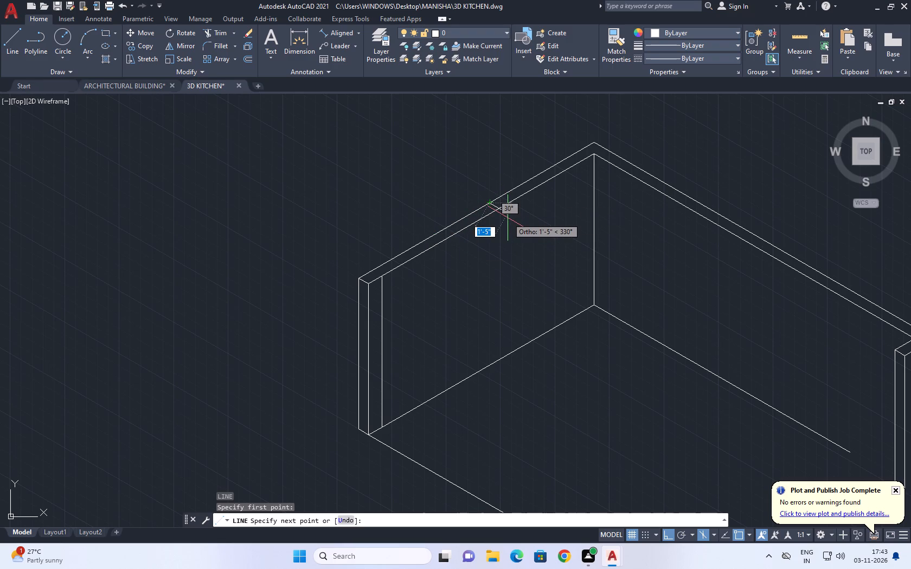
scroll(503, 214, up, 2)
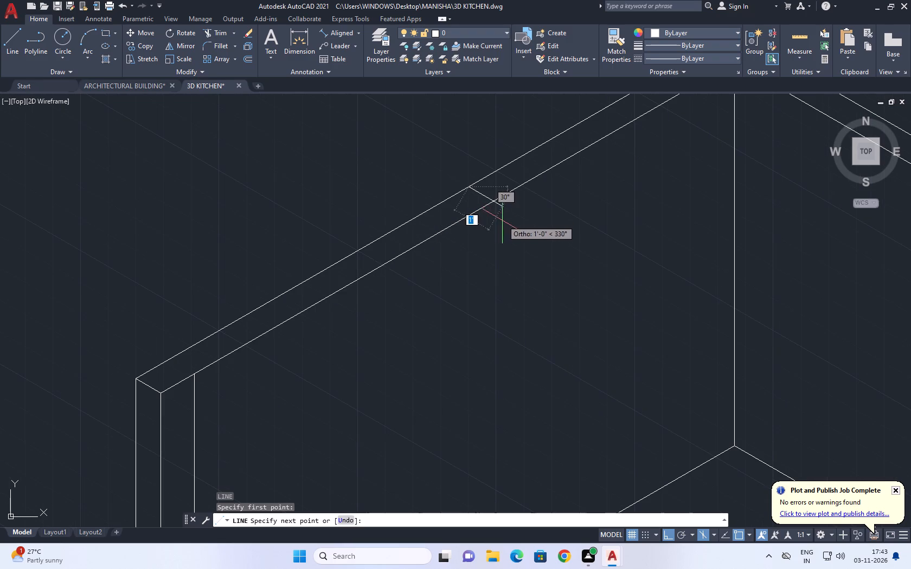
click(502, 221)
key(Escape)
Draw a vertical line from where the cross line meets the inner top wall line down past the floor line.
key(space)
click(495, 199)
scroll(469, 270, down, 2)
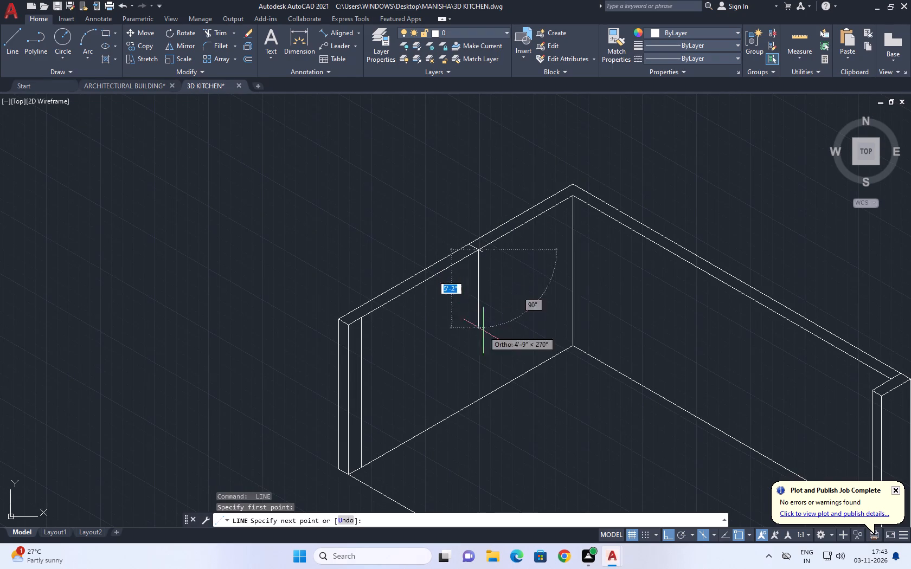
click(493, 430)
key(Escape)
Stretch the cross line's overhanging end back to the inner top wall line, making it 9" long.
middle_drag(467, 358, 491, 383)
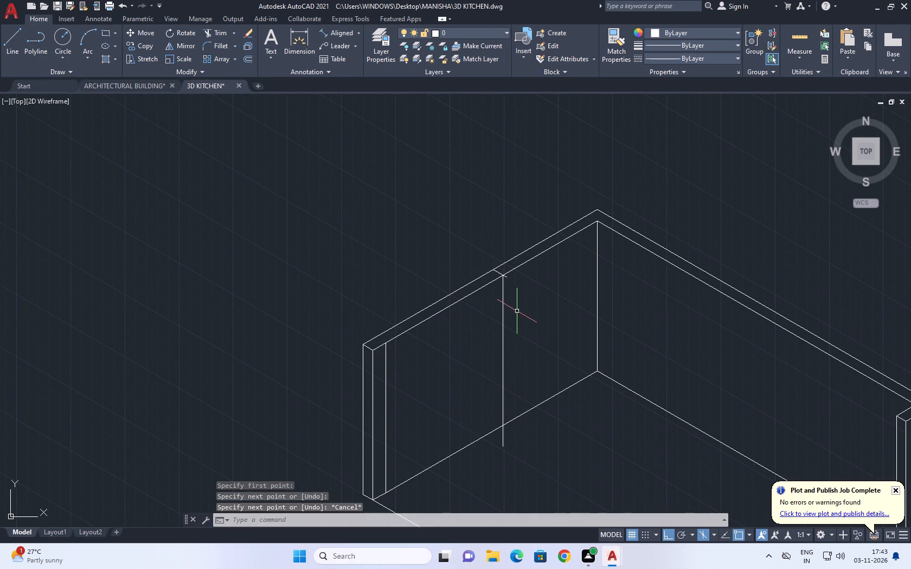
middle_drag(518, 315, 528, 326)
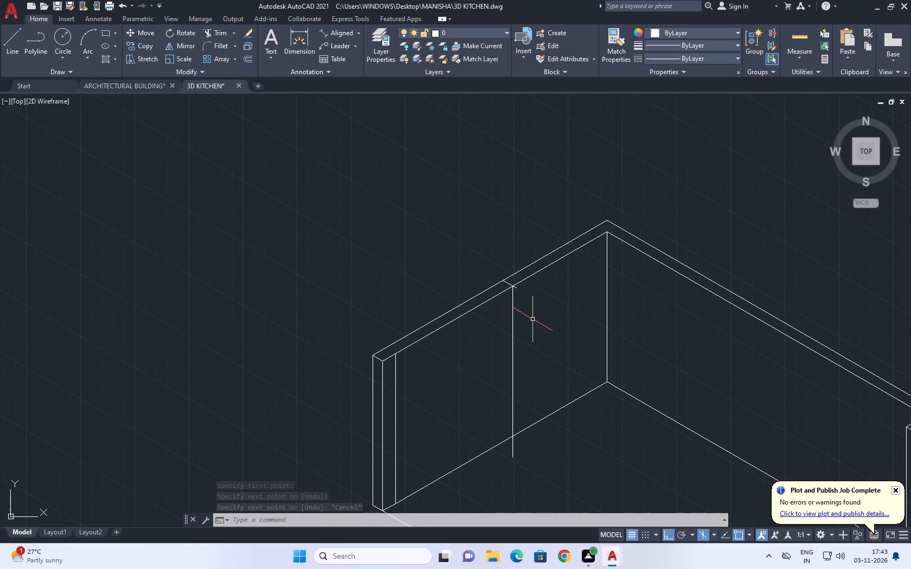
middle_drag(393, 360, 427, 294)
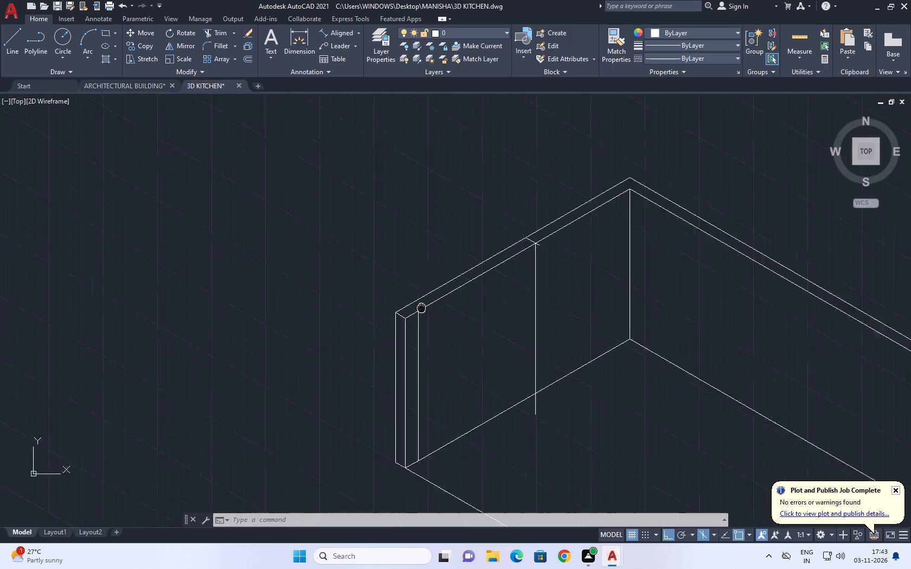
middle_drag(427, 294, 437, 272)
scroll(561, 205, up, 4)
click(553, 192)
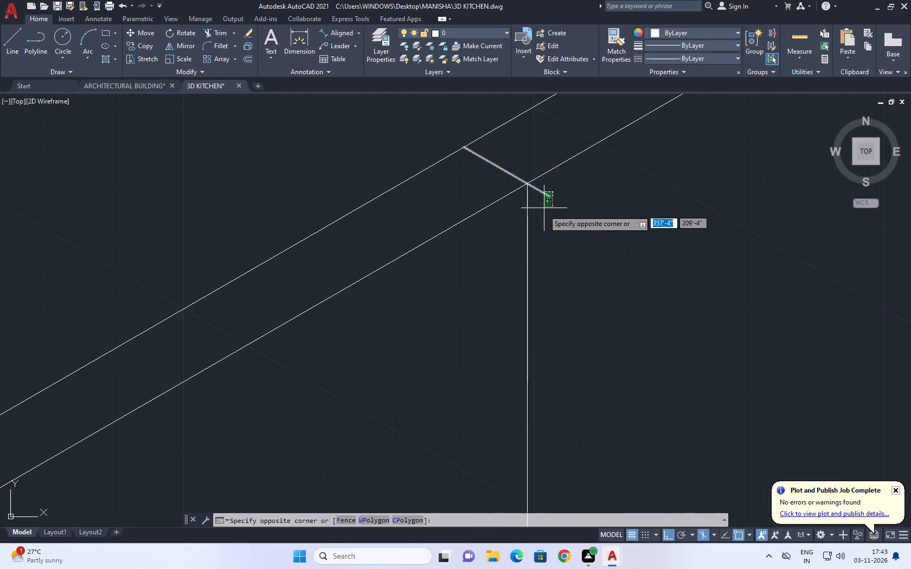
click(544, 209)
scroll(557, 197, up, 1)
click(547, 196)
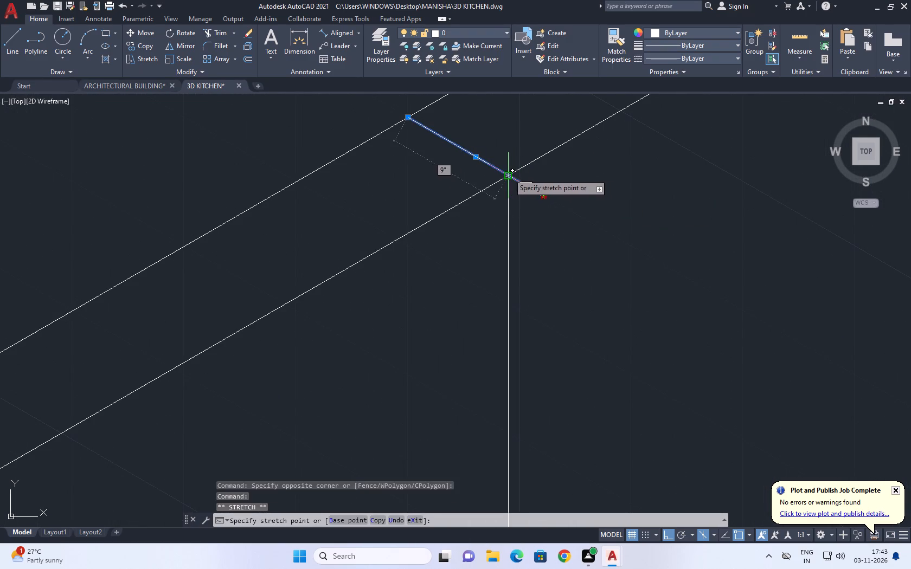
click(508, 174)
scroll(550, 176, down, 5)
key(Escape)
Trim the left wall's new vertical line where it extends below the floor line.
middle_drag(508, 264, 541, 284)
scroll(583, 395, up, 3)
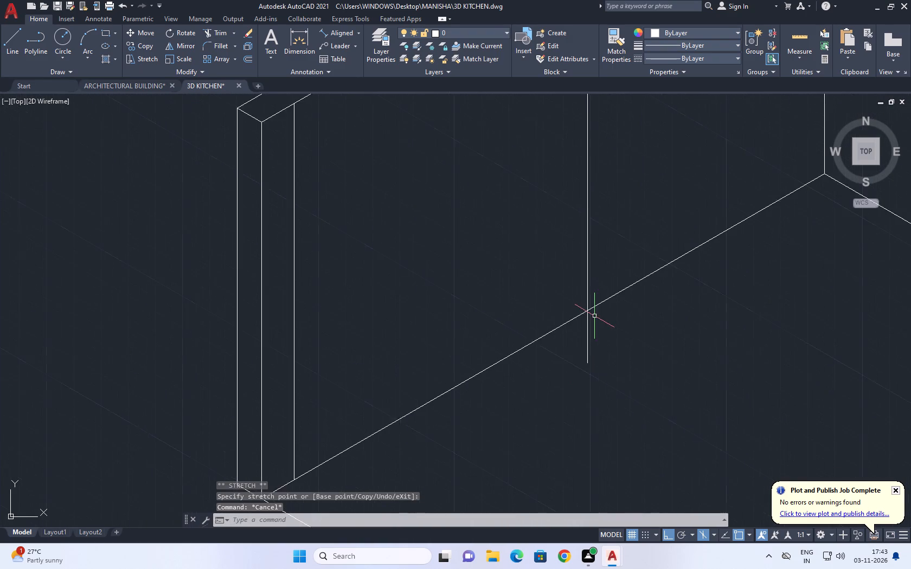
scroll(594, 316, up, 1)
key(t)
text(R)
key(space)
click(607, 337)
click(521, 361)
scroll(614, 336, down, 5)
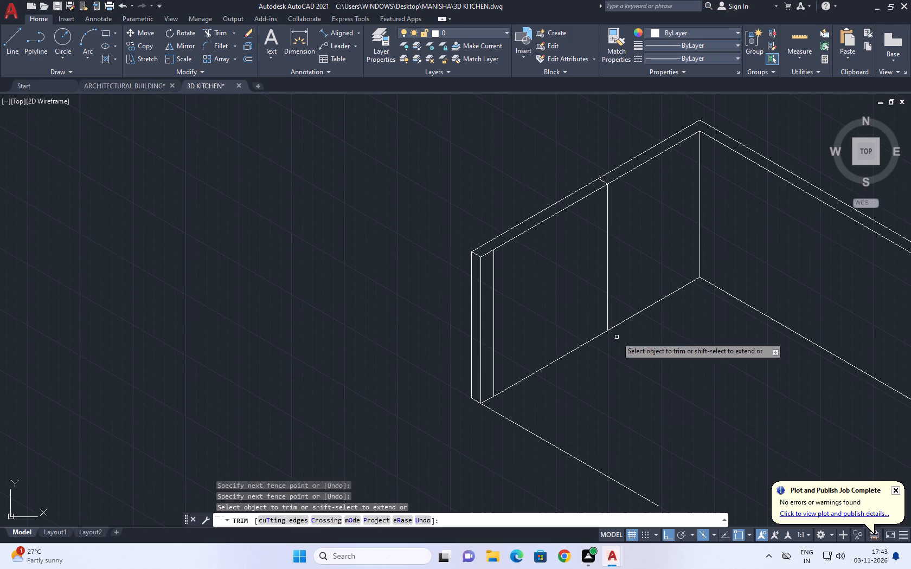
key(Escape)
Draw a 2' line along the 330° axis from the upper part of the vertical line beside the closed left wall end.
middle_drag(470, 307, 492, 335)
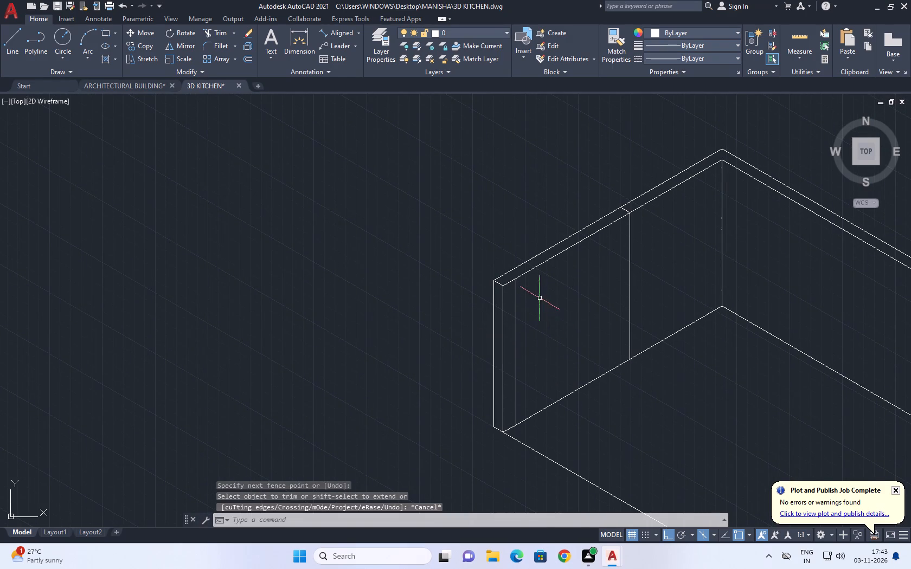
middle_drag(543, 324, 546, 357)
key(l)
key(space)
scroll(521, 330, up, 2)
middle_click(524, 340)
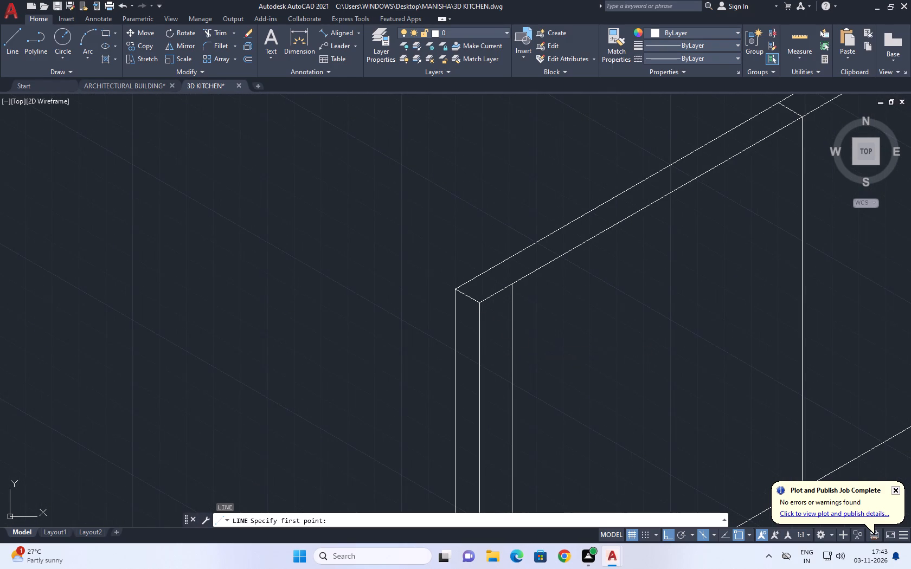
click(511, 342)
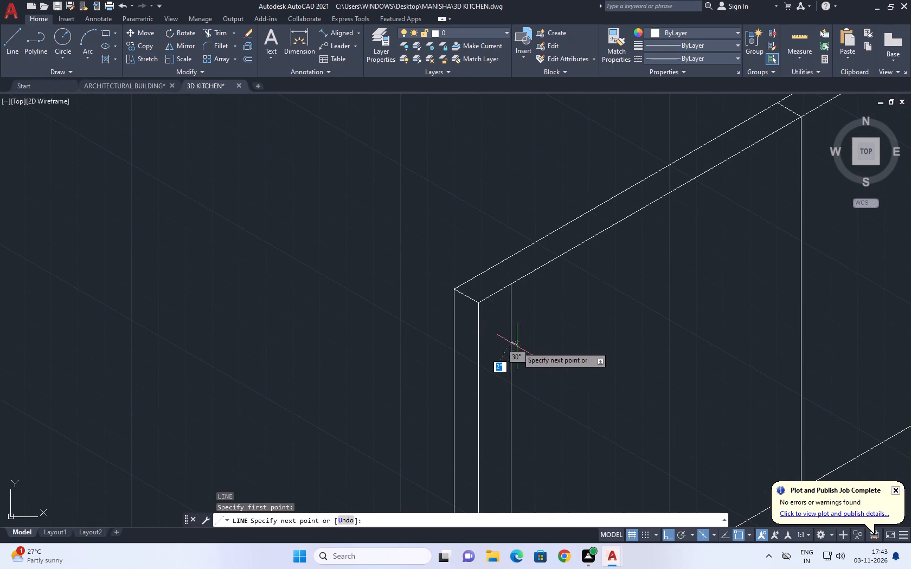
scroll(517, 347, down, 1)
middle_drag(537, 364, 505, 305)
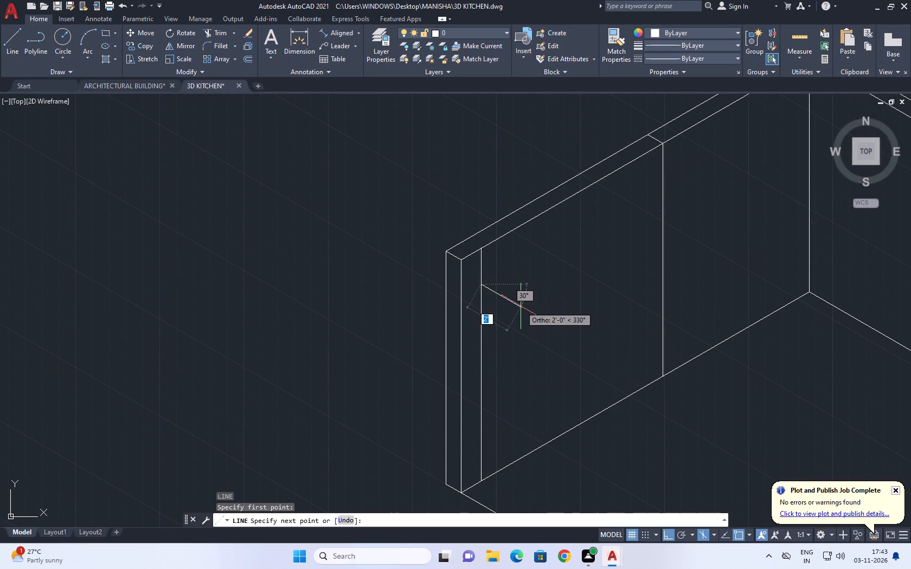
text(2')
key(space)
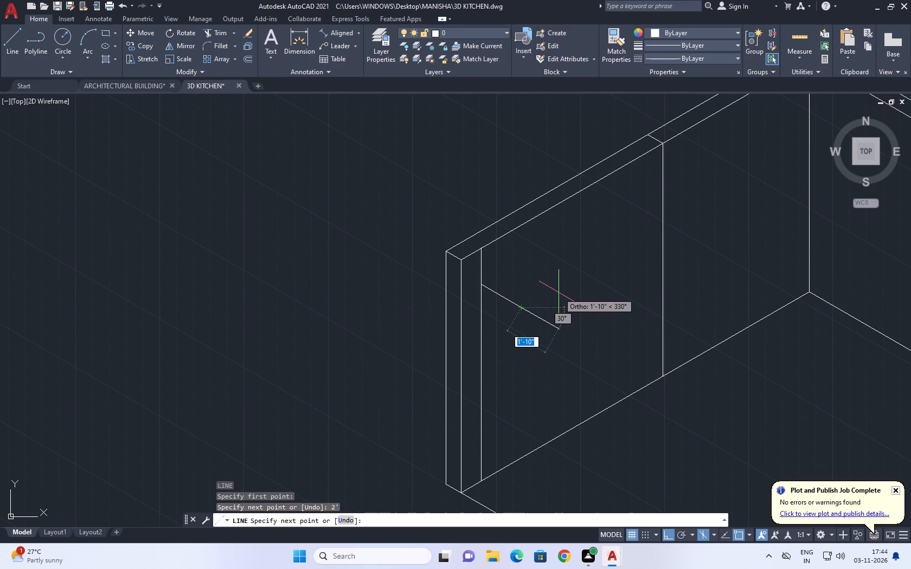
Continue from the 2' line's end with a 3' line along the 30° axis and a 2' line along the 150° axis.
key(F8)
key(F8)
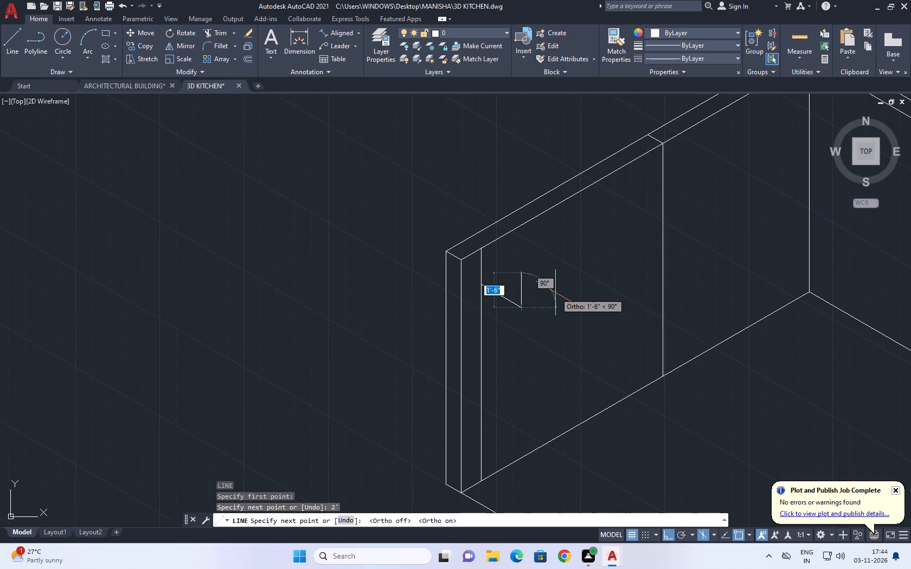
key(F5)
scroll(559, 290, up, 2)
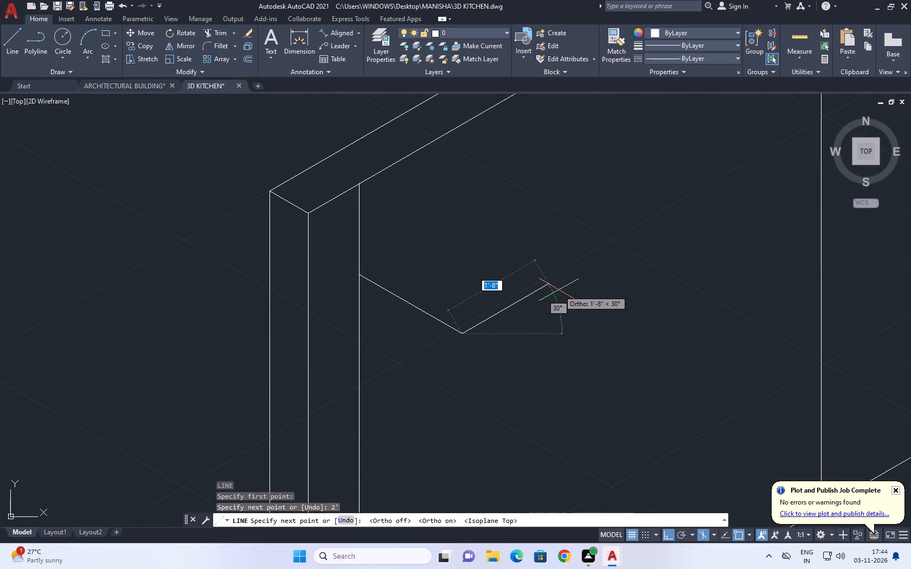
scroll(562, 288, down, 1)
scroll(569, 282, up, 1)
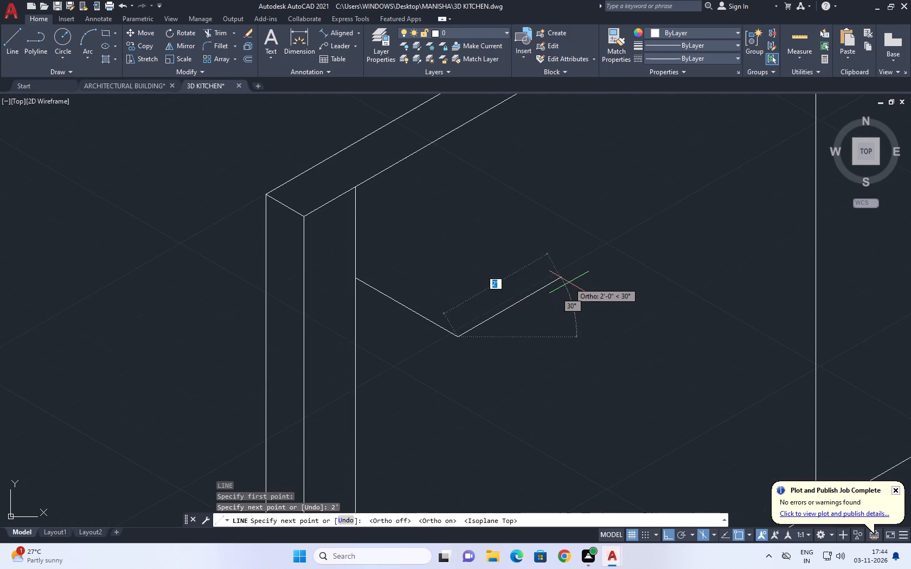
scroll(580, 276, down, 1)
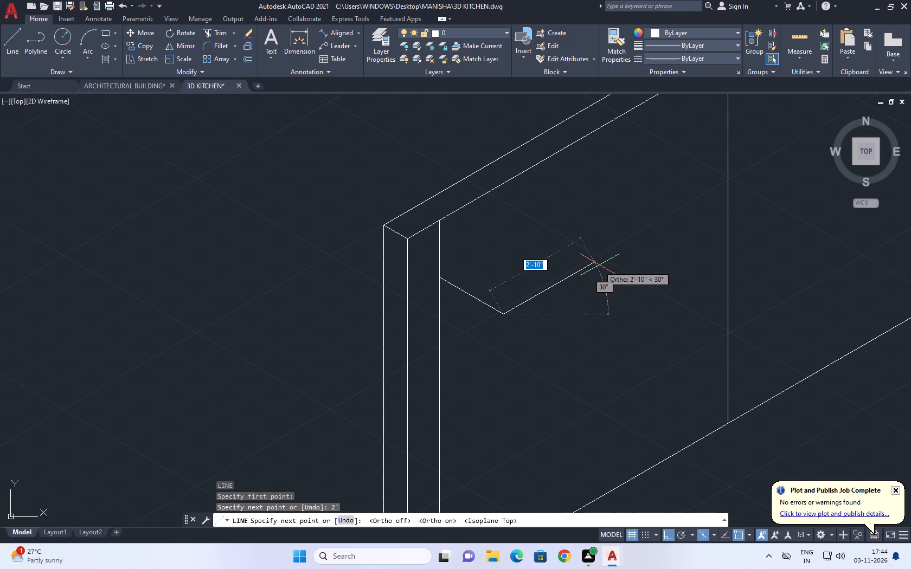
scroll(602, 261, down, 2)
text(3')
key(space)
scroll(594, 254, up, 3)
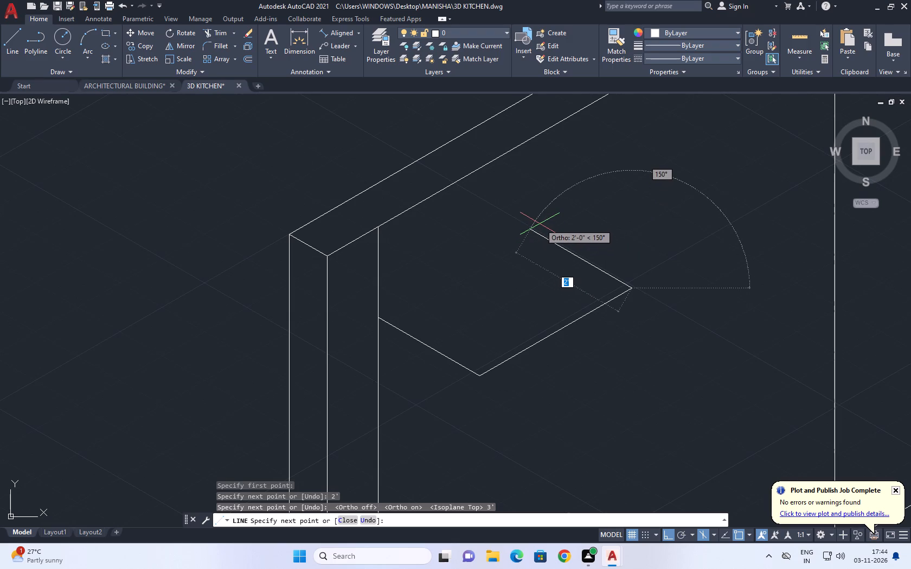
click(540, 224)
key(Escape)
Draw a line about 3'-8" long along the 30° axis from the 2' line's starting point on the vertical wall line.
key(space)
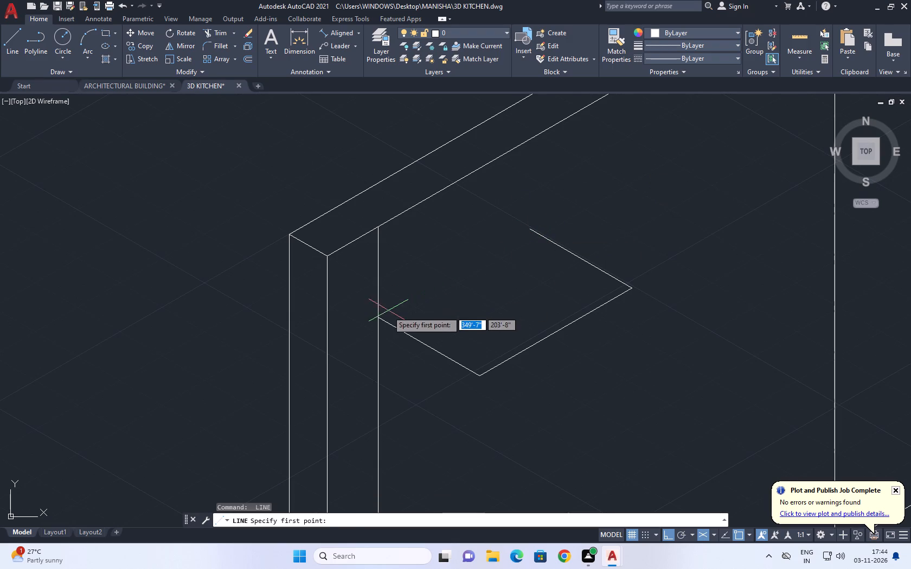
click(378, 316)
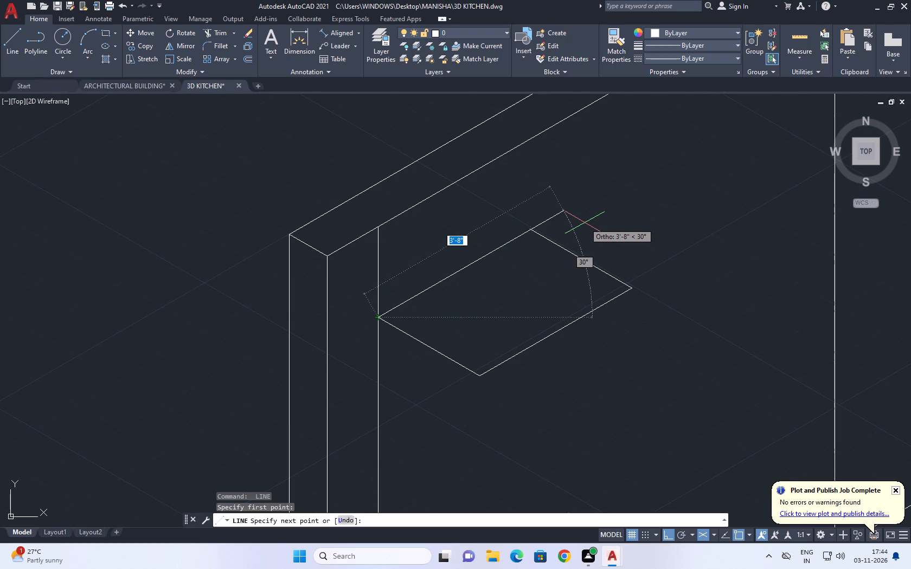
click(585, 223)
key(Escape)
Trim the 30° line where it extends beyond the outline's back corner, closing the four-sided outline.
scroll(536, 233, up, 2)
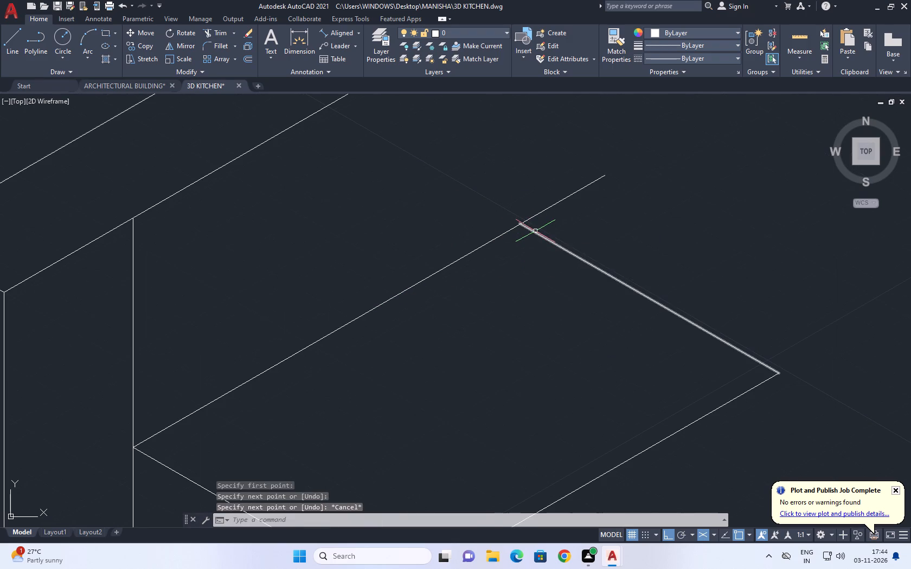
key(t)
key(r)
key(space)
scroll(530, 222, up, 5)
click(465, 244)
click(486, 242)
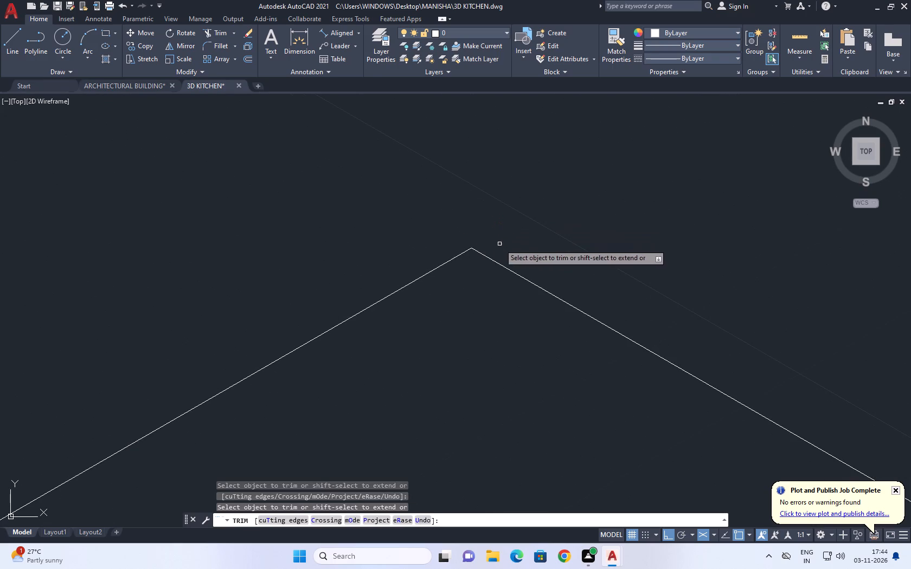
Copy the closed four-sided outline 3" straight down, using its front corner as the base point.
scroll(537, 221, down, 10)
key(Escape)
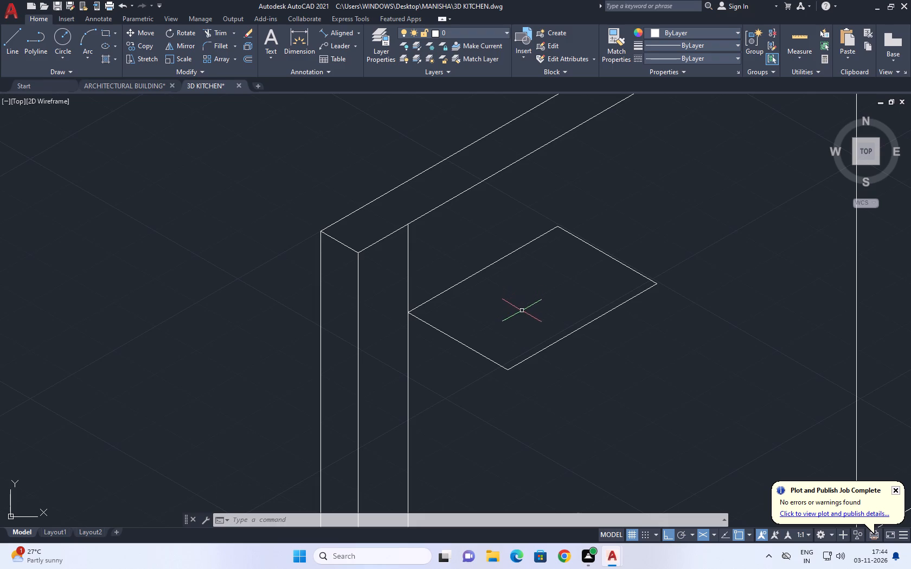
middle_drag(480, 307, 479, 262)
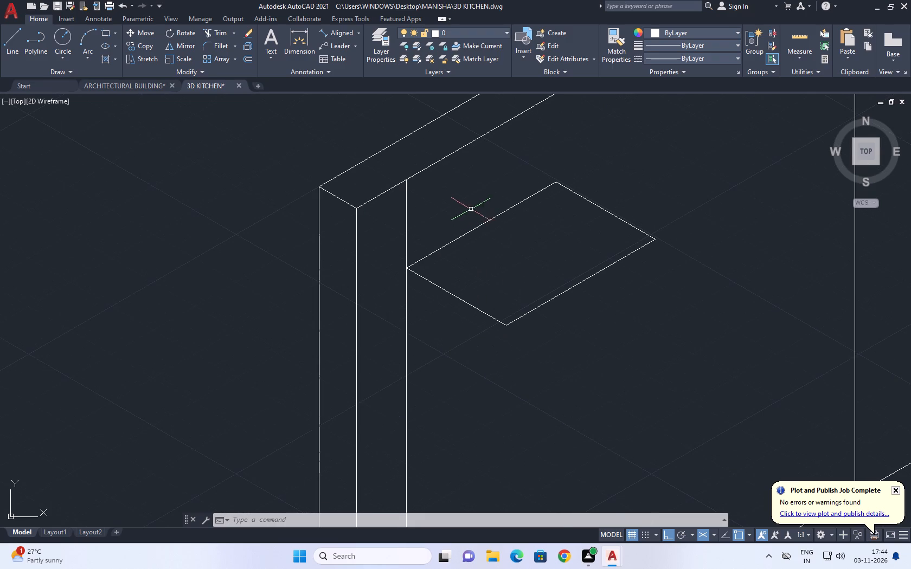
drag(558, 346, 546, 320)
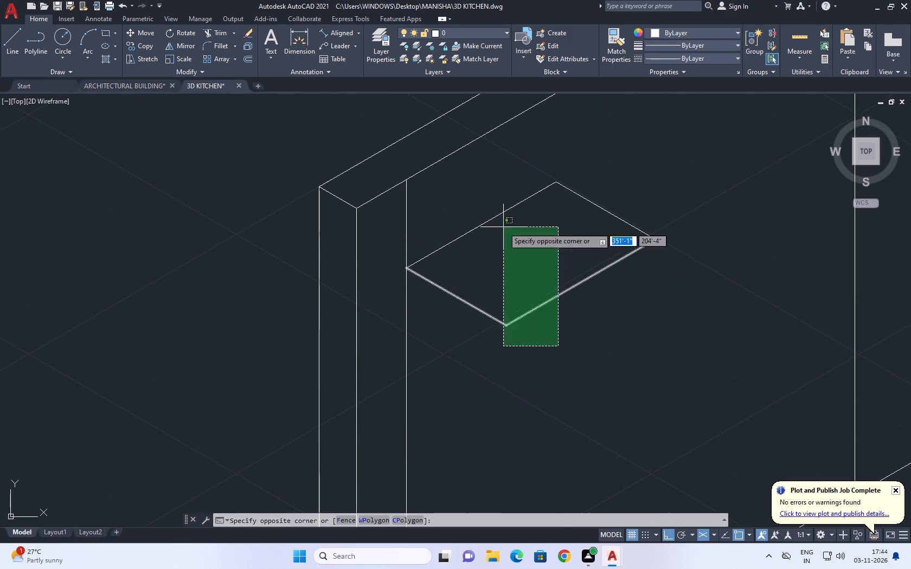
click(503, 227)
click(610, 221)
click(570, 184)
drag(517, 236, 514, 224)
click(490, 174)
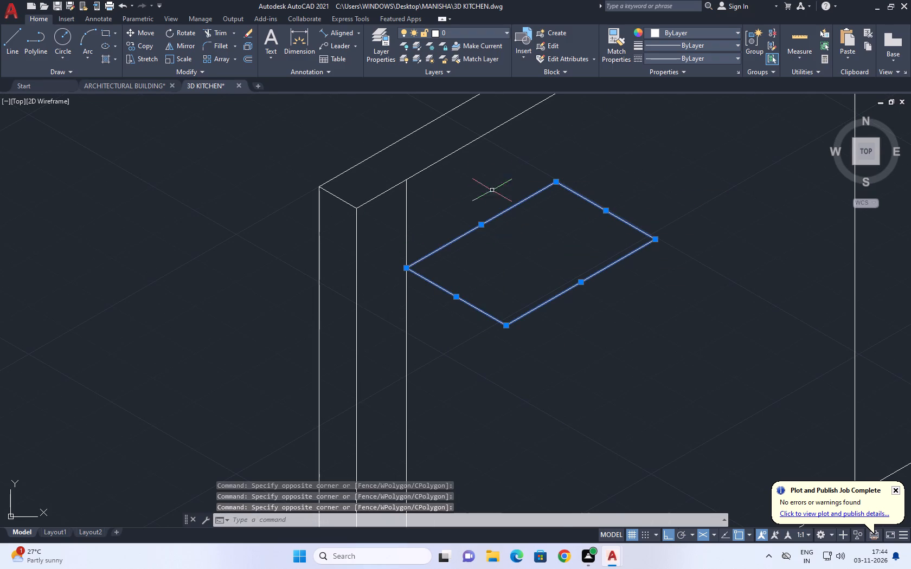
click(144, 43)
middle_drag(446, 345, 451, 289)
scroll(478, 267, up, 1)
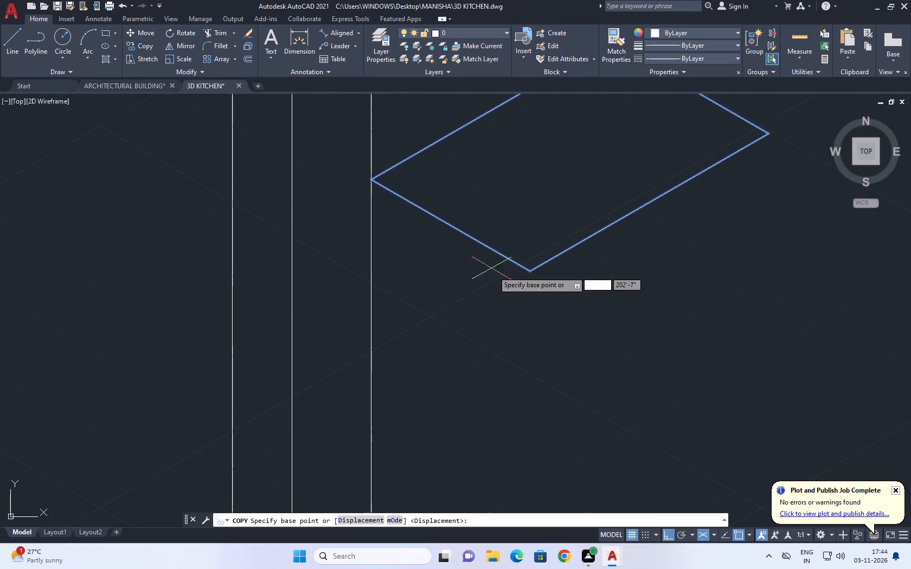
click(530, 271)
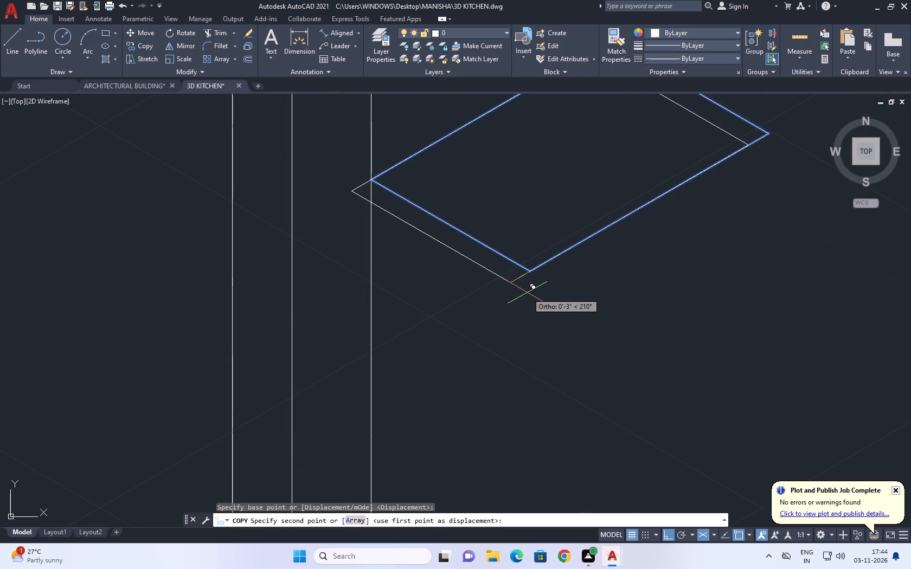
key(F5)
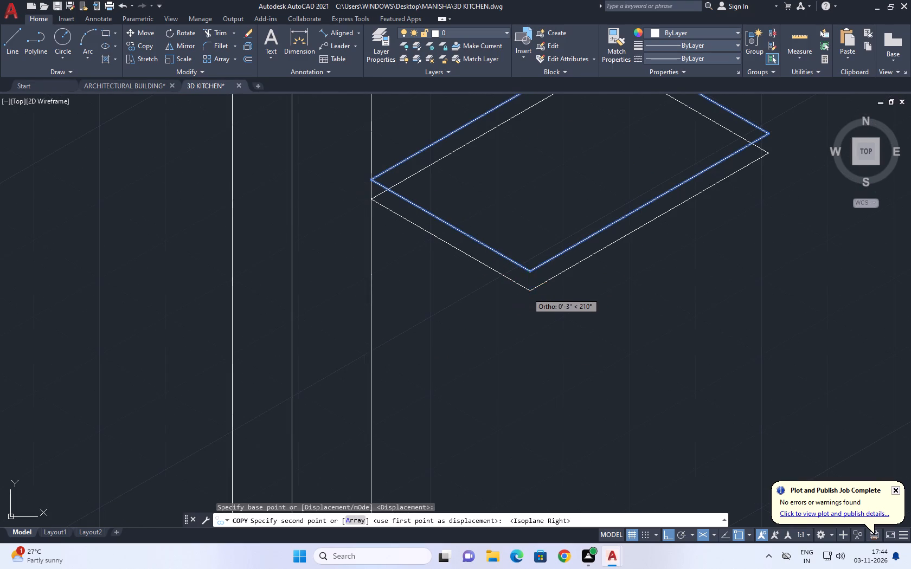
click(530, 295)
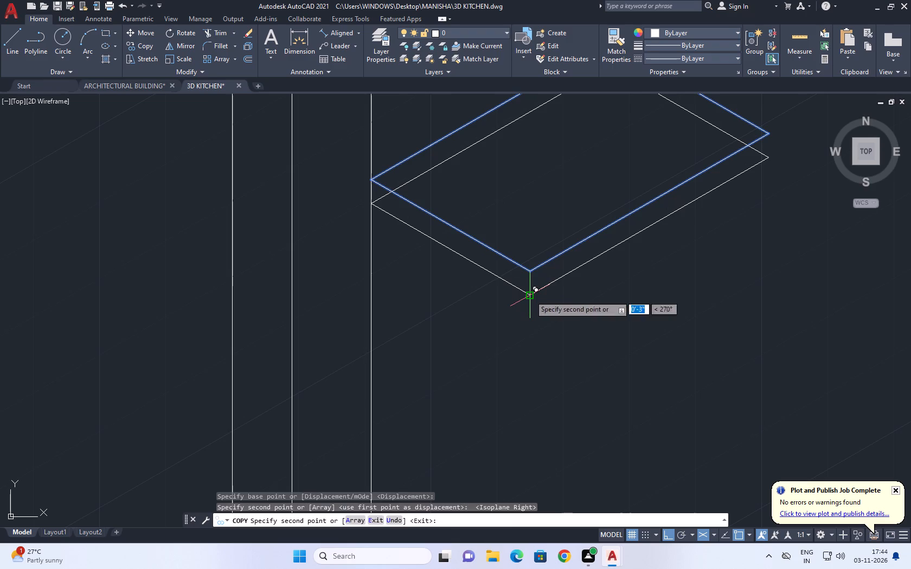
key(Escape)
Draw a 3" vertical line joining the upper and lower outlines at their front corner.
middle_drag(523, 265, 537, 273)
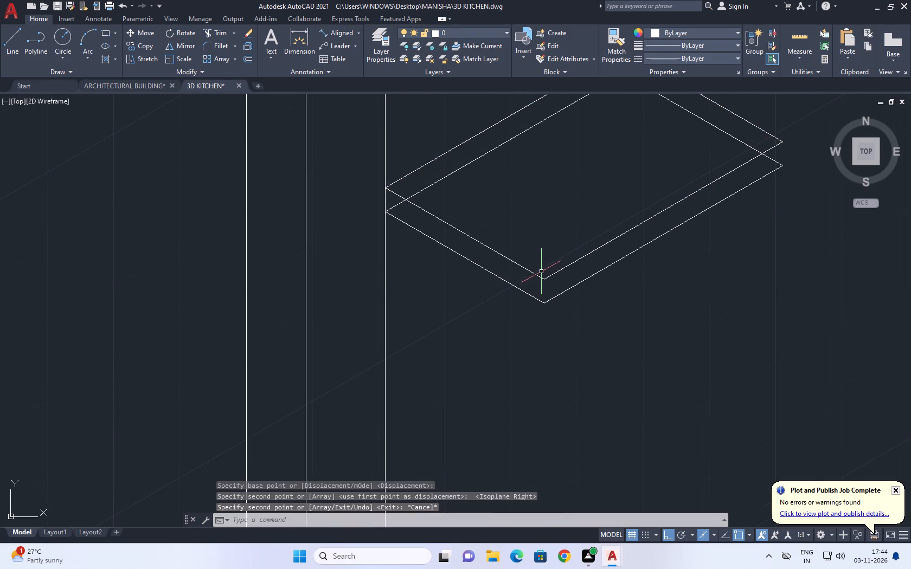
key(l)
key(space)
scroll(542, 284, up, 2)
click(545, 274)
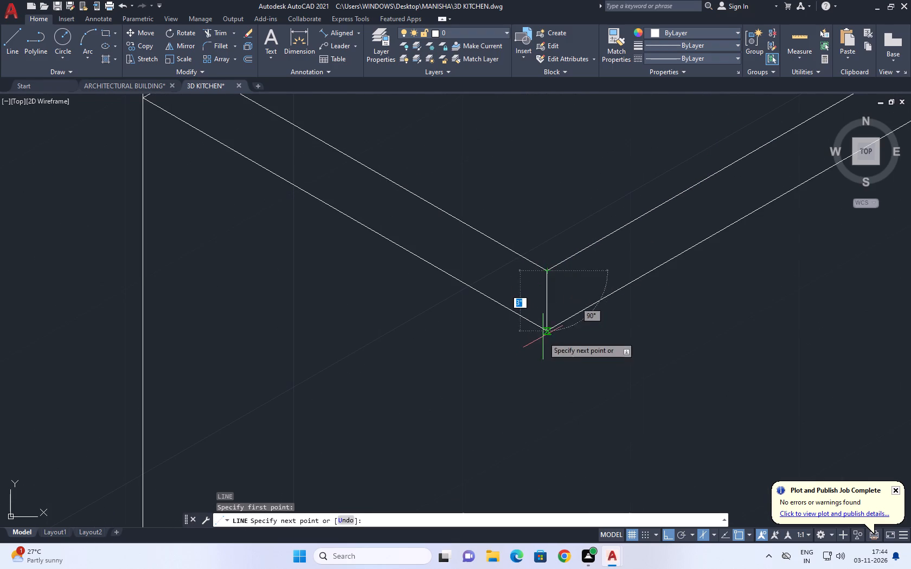
click(543, 334)
scroll(547, 325, down, 4)
key(Escape)
Draw a vertical line joining the upper and lower outlines at their right corner.
middle_drag(690, 255, 649, 294)
key(space)
scroll(645, 251, up, 3)
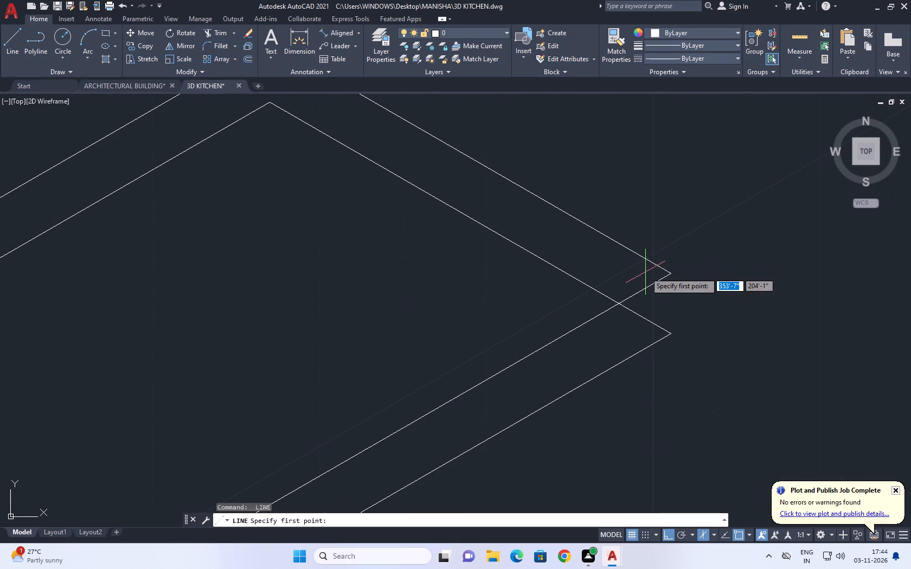
click(672, 277)
click(668, 335)
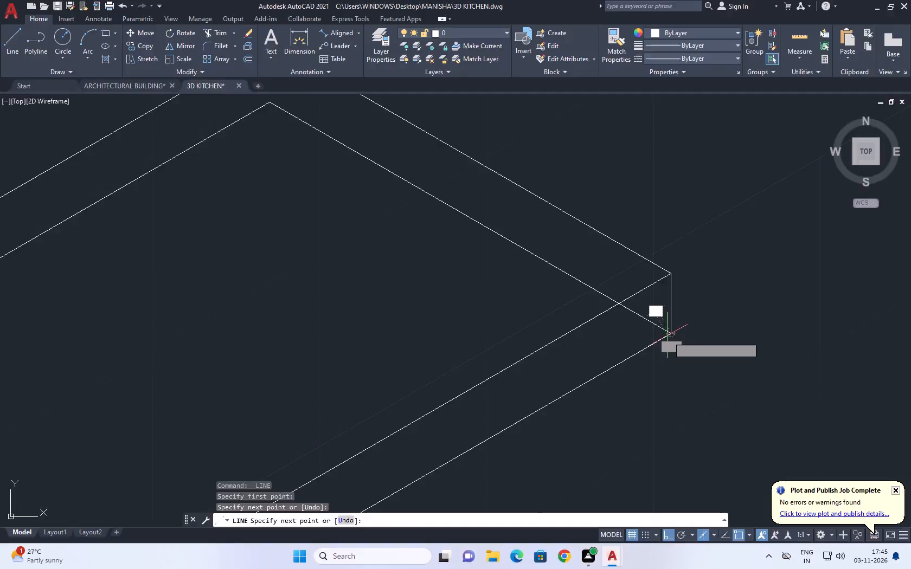
scroll(667, 322, down, 5)
key(Escape)
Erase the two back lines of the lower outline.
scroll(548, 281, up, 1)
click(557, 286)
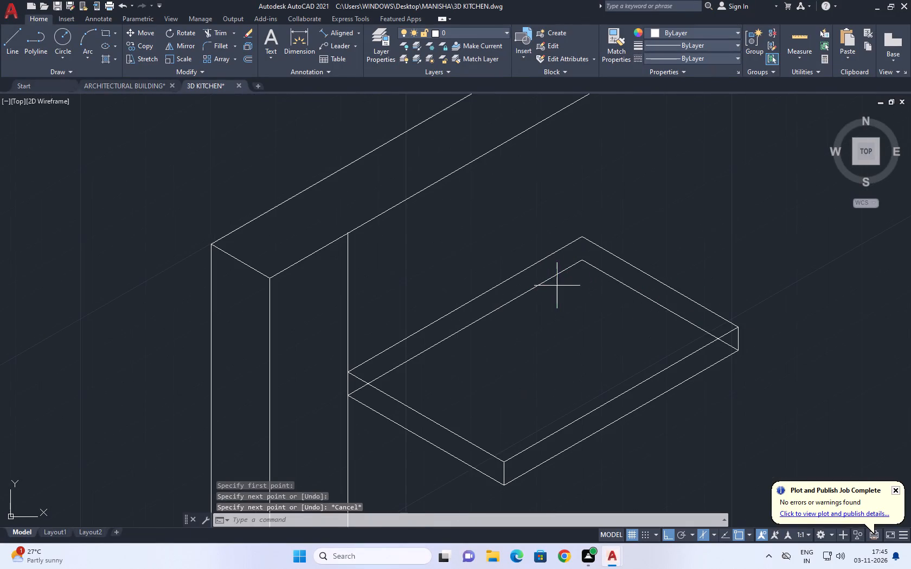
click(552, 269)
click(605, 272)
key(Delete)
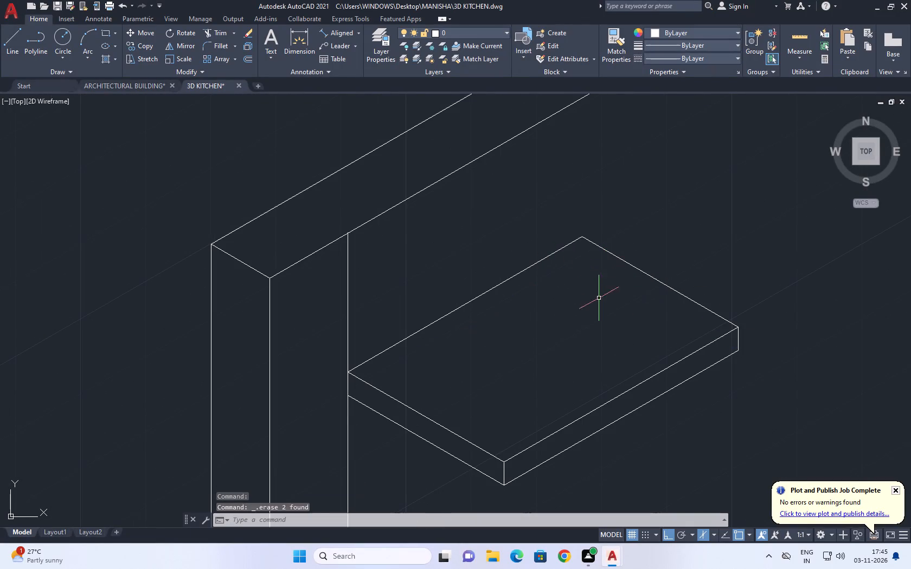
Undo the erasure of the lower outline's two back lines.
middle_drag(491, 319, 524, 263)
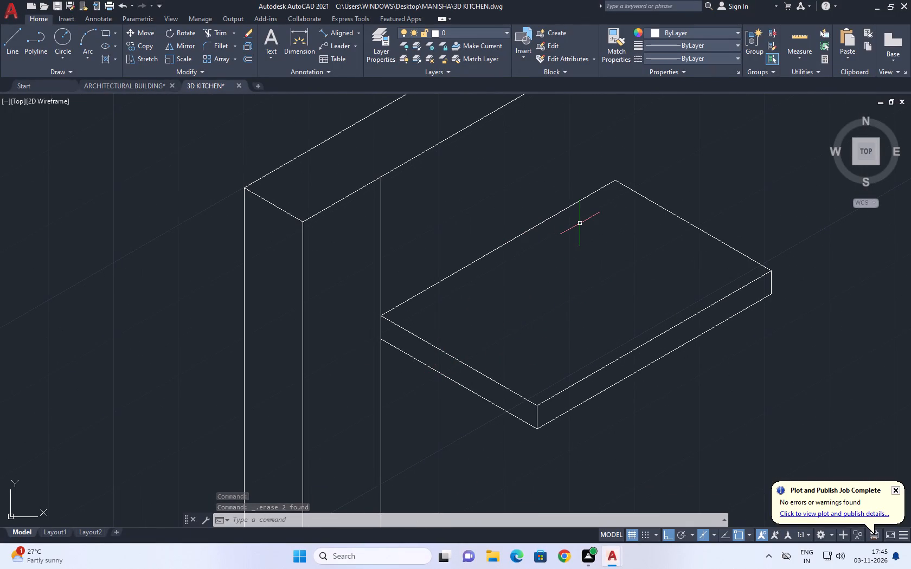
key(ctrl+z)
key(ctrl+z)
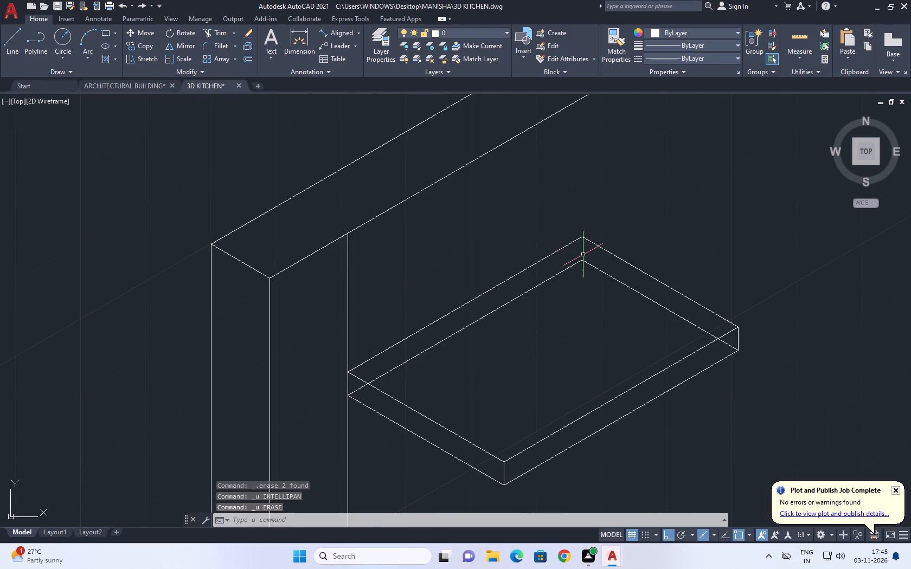
Draw a vertical line joining the lower and upper outlines at their back corner.
key(l)
key(space)
click(581, 261)
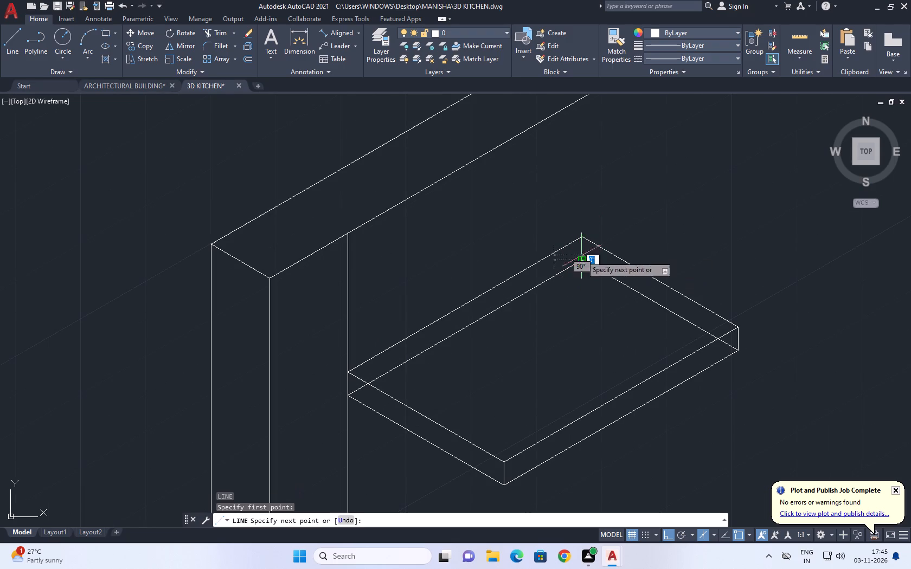
click(581, 238)
key(Escape)
Move the upper outline's back-left line straight down to the midpoint of the back corner's vertical line.
click(550, 261)
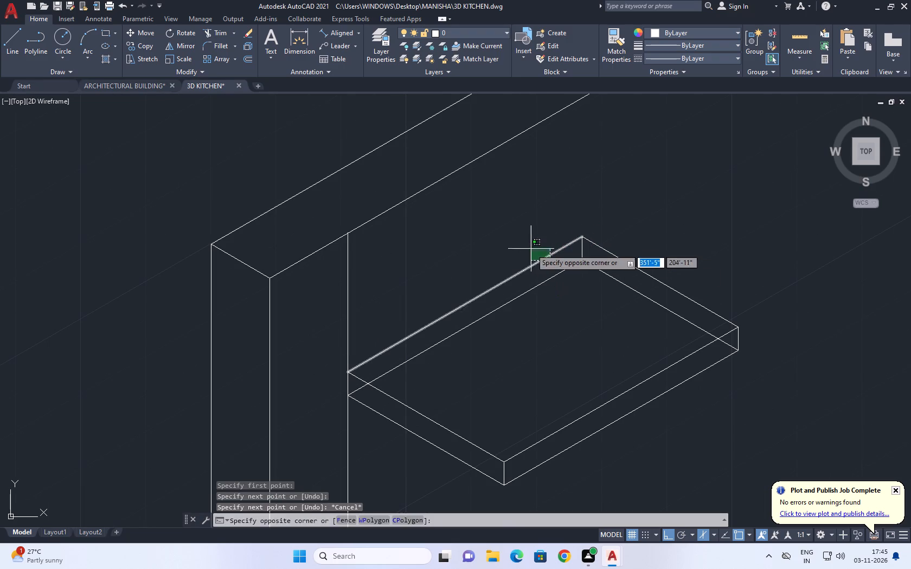
click(531, 249)
key(m)
key(space)
click(582, 239)
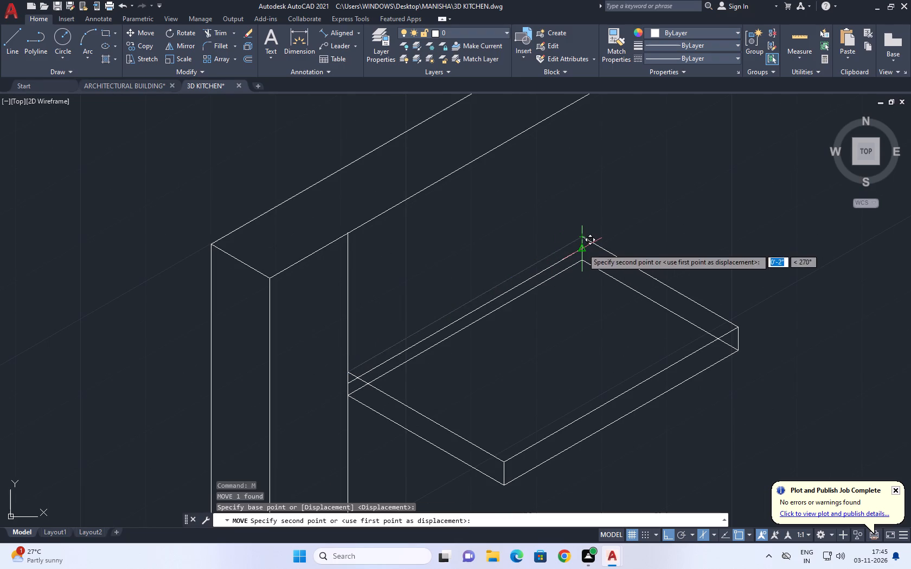
click(582, 249)
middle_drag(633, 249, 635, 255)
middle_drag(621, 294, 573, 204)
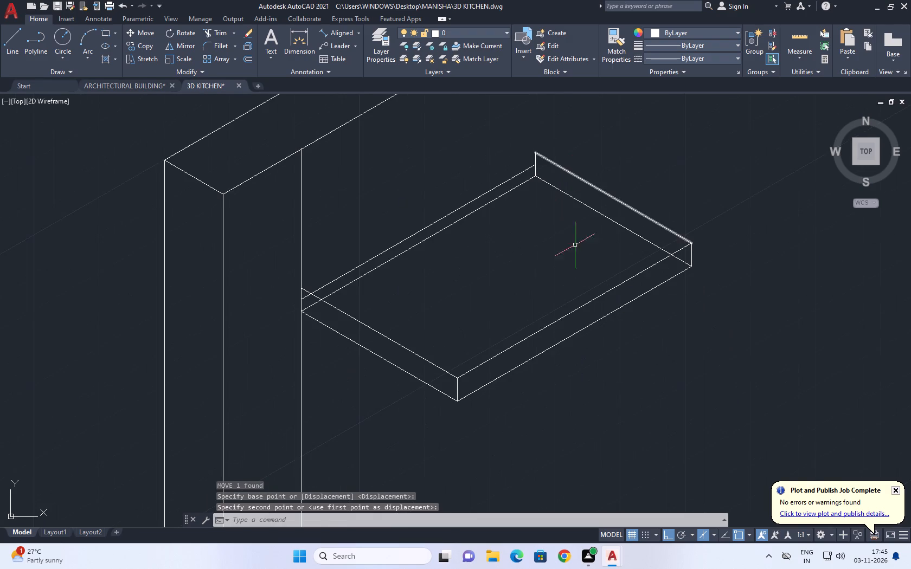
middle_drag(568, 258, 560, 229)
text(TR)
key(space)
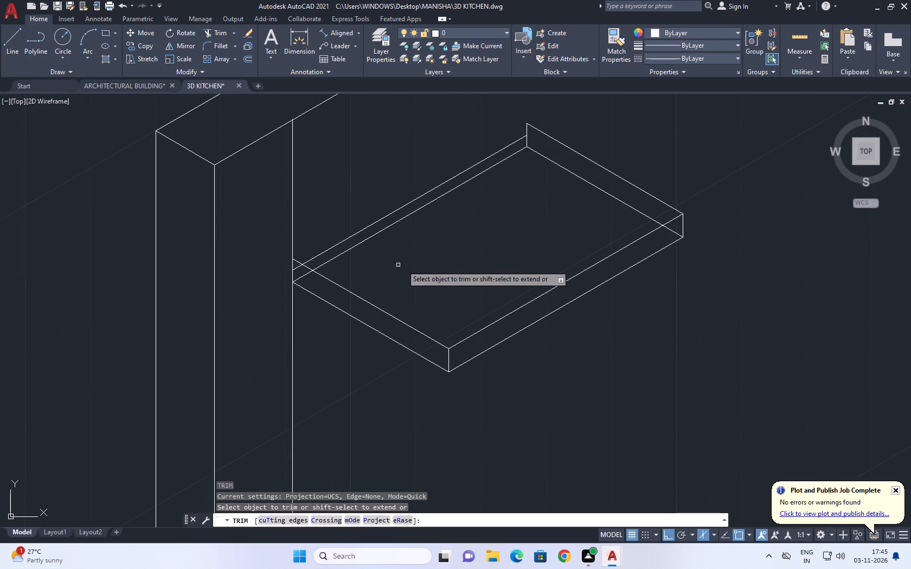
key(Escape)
Copy the upper outline's front-left line 1" inward along the 30° axis.
click(355, 281)
click(348, 290)
middle_drag(407, 295, 409, 313)
key(c)
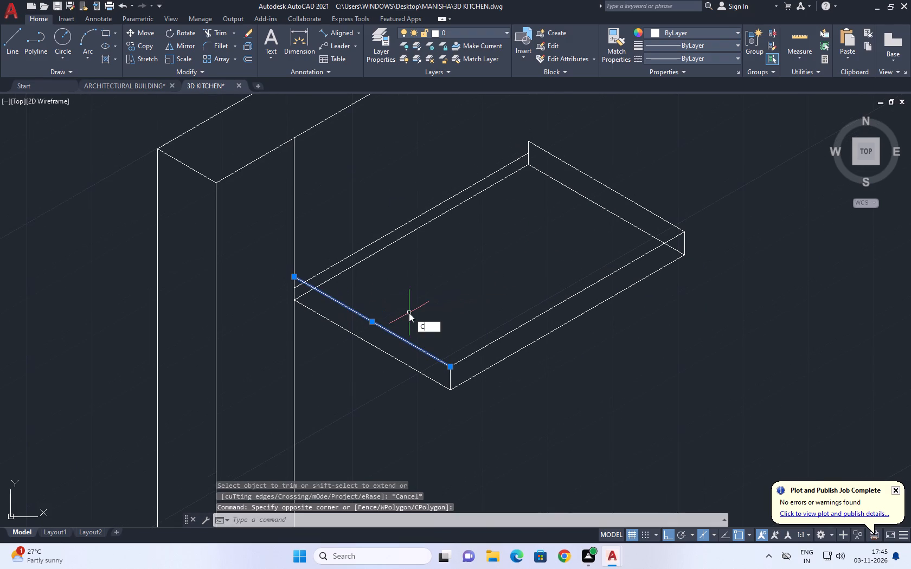
key(o)
key(space)
click(402, 325)
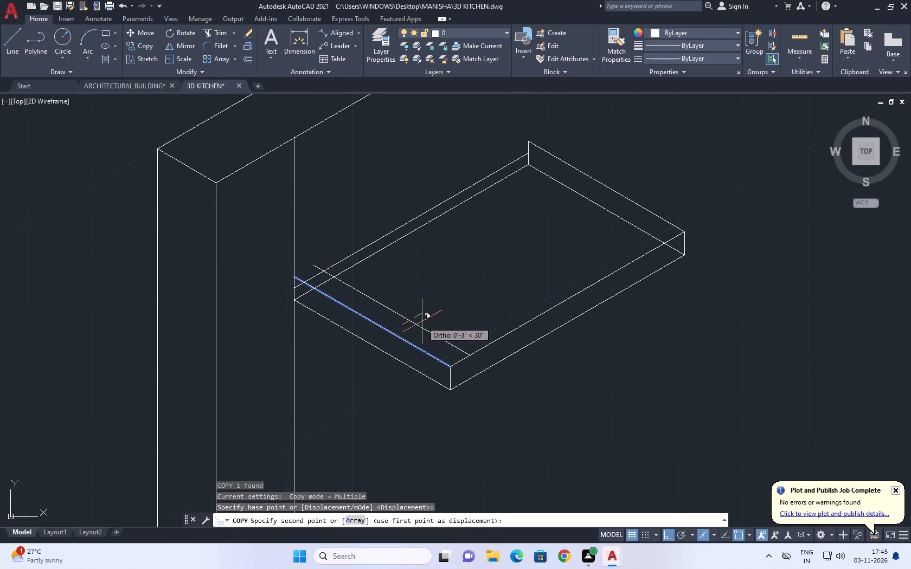
text(1)
key(space)
key(Escape)
Copy the upper outline's front-right line 1" inward along the 150° axis.
click(479, 349)
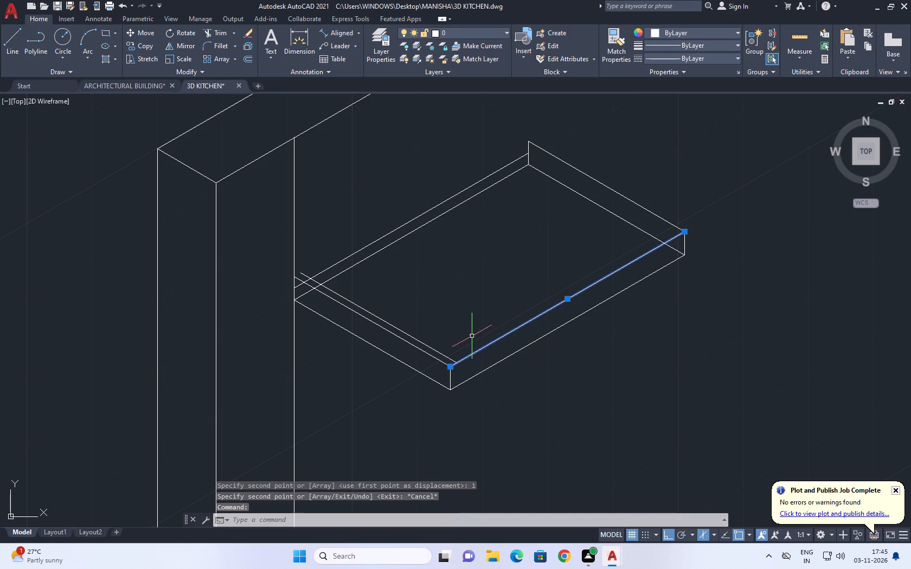
text(CP)
click(474, 329)
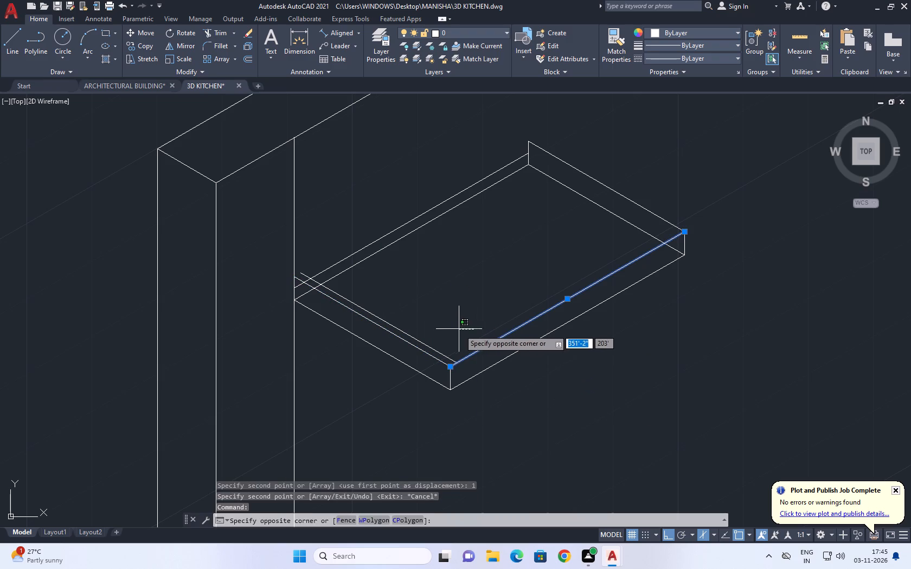
key(Escape)
key(c)
key(o)
key(space)
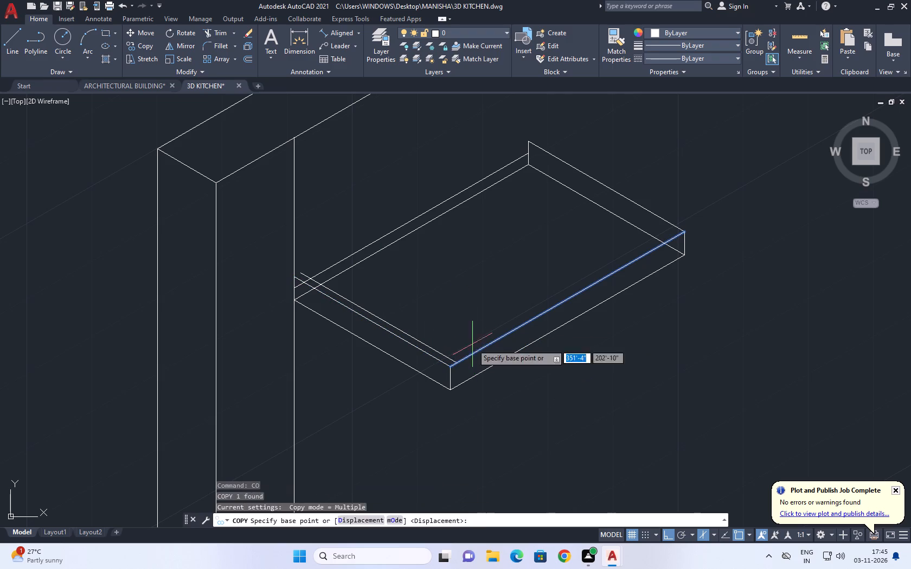
click(472, 344)
key(F5)
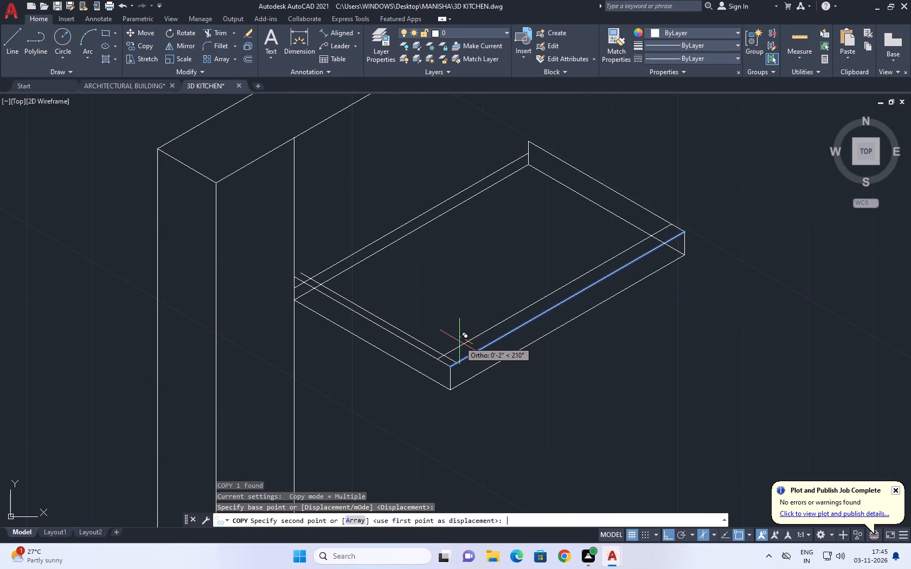
key(1)
key(space)
key(Escape)
Copy the upper outline's back-right line 1" straight down.
click(617, 187)
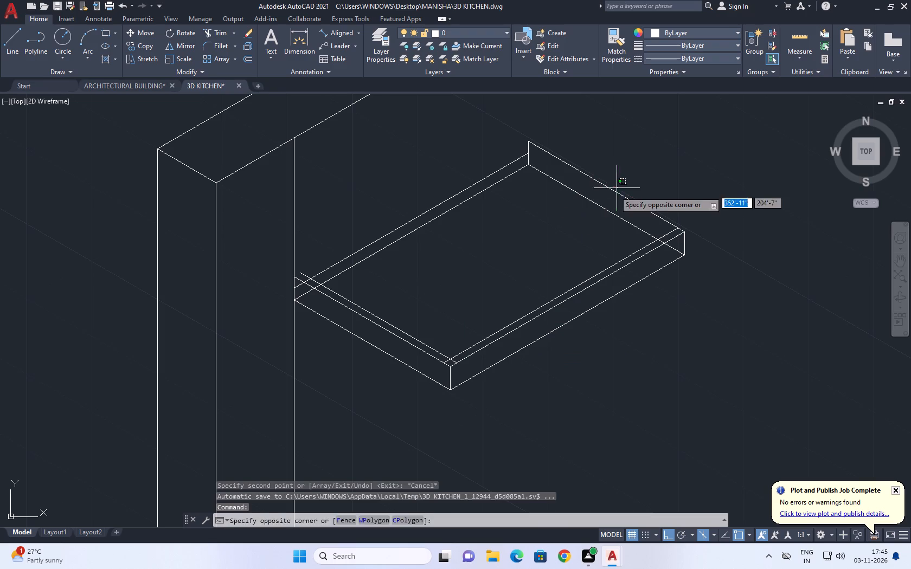
click(611, 197)
middle_drag(615, 209, 613, 250)
key(c)
key(o)
key(space)
click(607, 253)
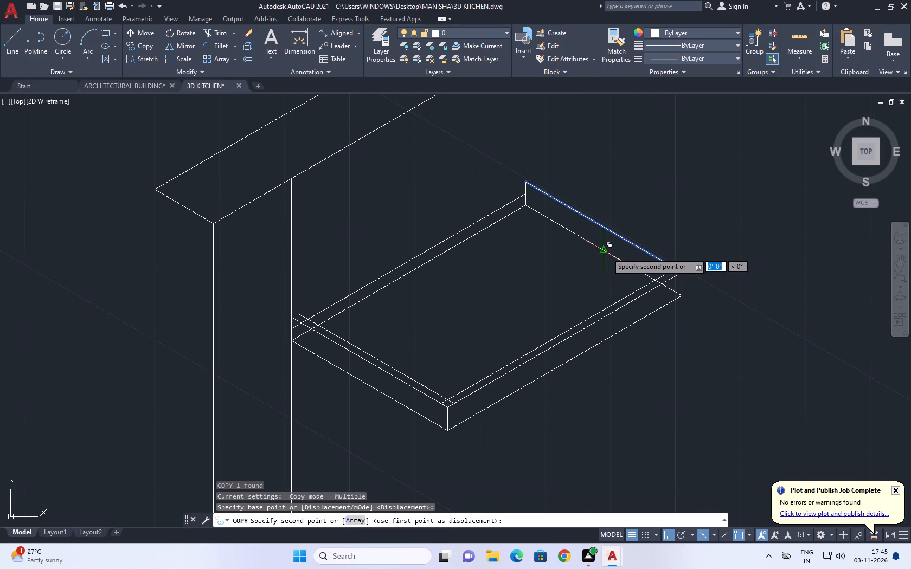
text(1)
key(space)
key(Escape)
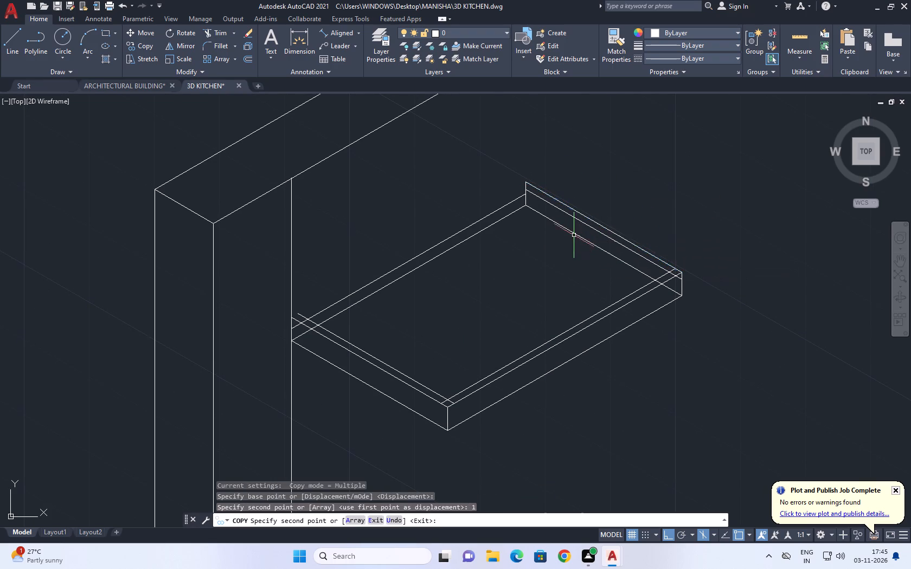
Trim the overlapping ends of the copied front-right and back-right lines so they meet at the right corner.
scroll(683, 276, up, 2)
text(TR)
key(space)
scroll(672, 280, up, 2)
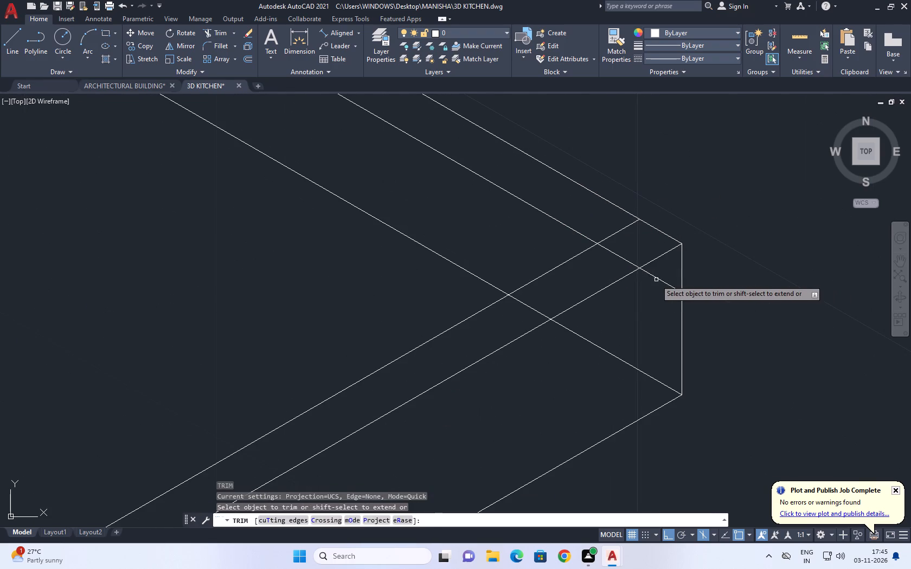
click(653, 278)
click(634, 257)
click(623, 261)
click(613, 235)
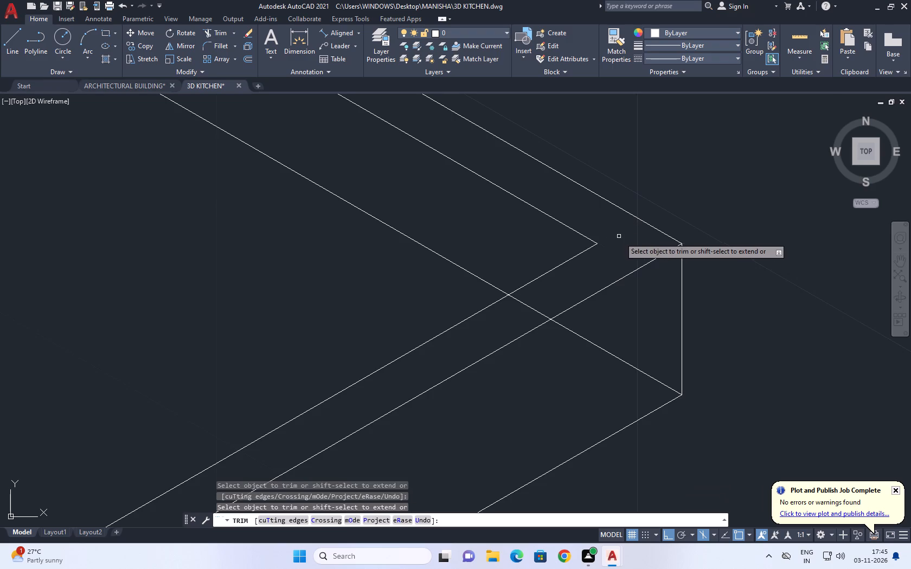
Trim the lower outline's back-right line where it extends past the inner front-right line near the right corner.
scroll(638, 241, down, 4)
middle_drag(549, 258, 619, 219)
click(710, 221)
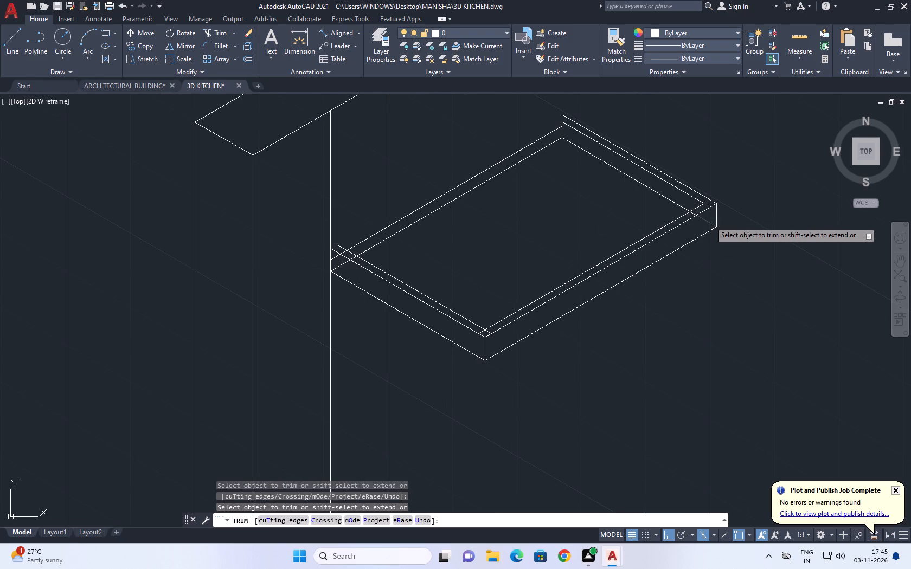
middle_drag(705, 225, 694, 262)
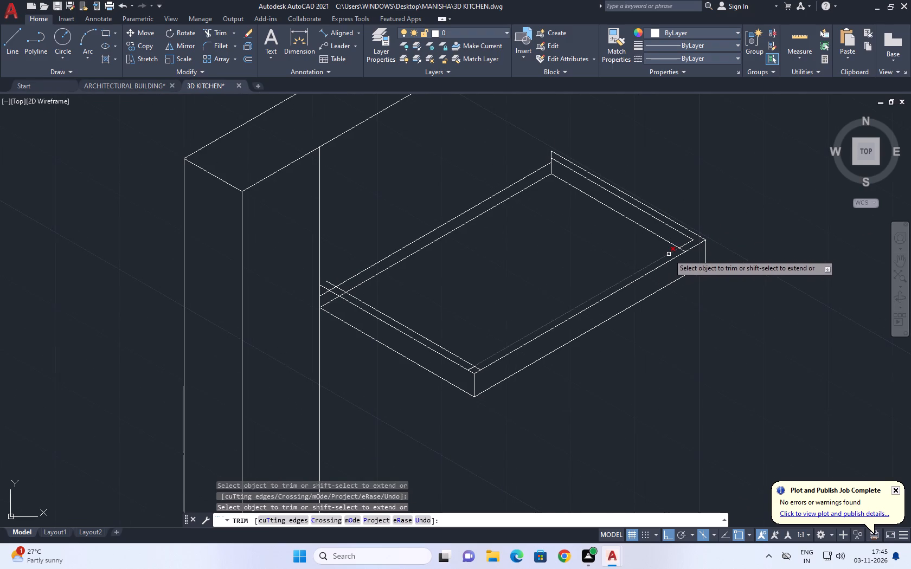
scroll(684, 252, up, 1)
click(682, 249)
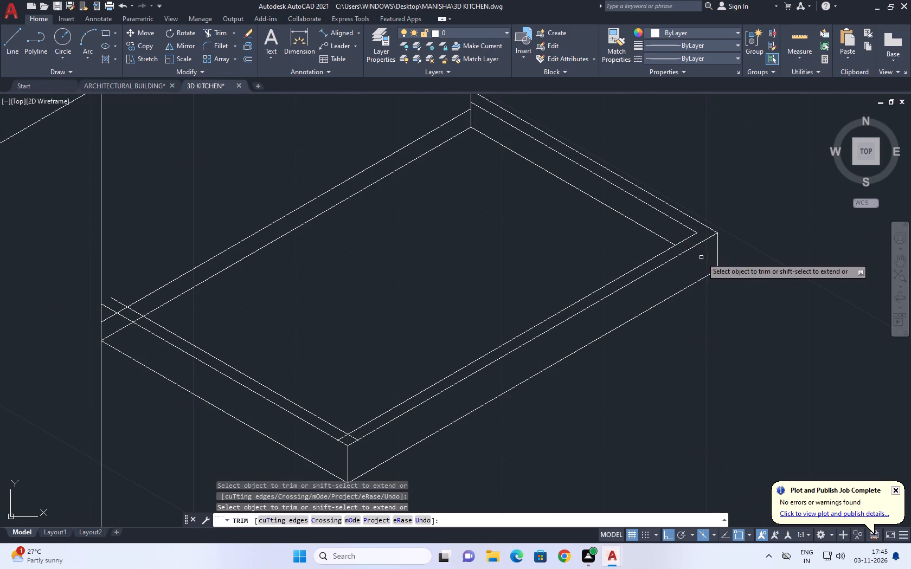
Trim the overlapping ends of the inner front-left and front-right lines so they meet at the tray's front corner.
scroll(709, 258, down, 1)
scroll(489, 373, up, 2)
click(484, 367)
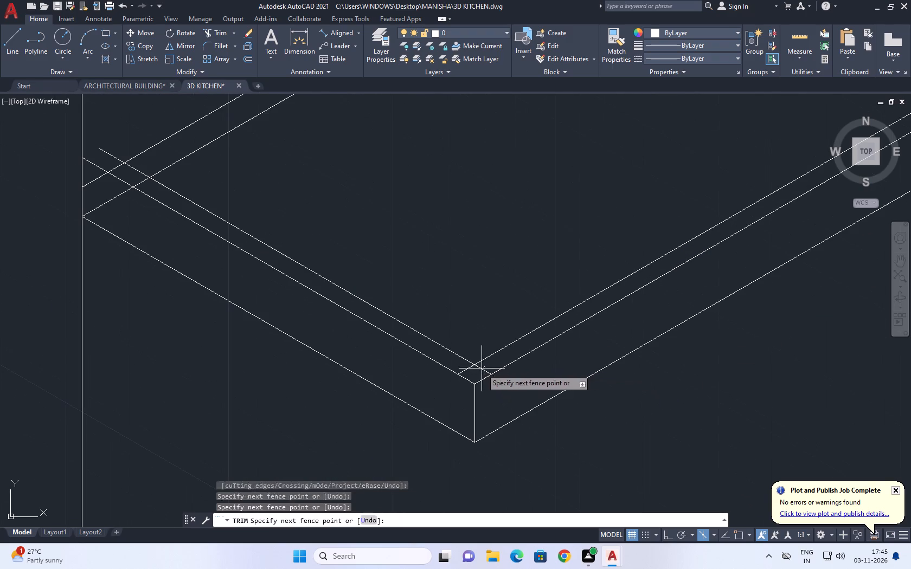
click(476, 372)
click(469, 369)
Trim the ends of the two upper front-left lines that extend past the upper back-left line at the left corner.
scroll(515, 357, down, 5)
scroll(479, 348, up, 2)
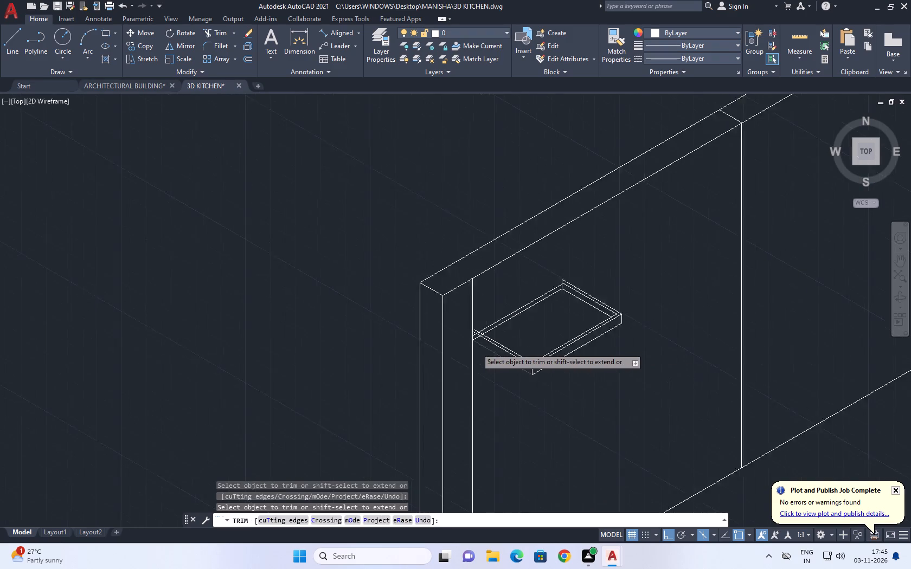
scroll(476, 348, up, 3)
click(482, 250)
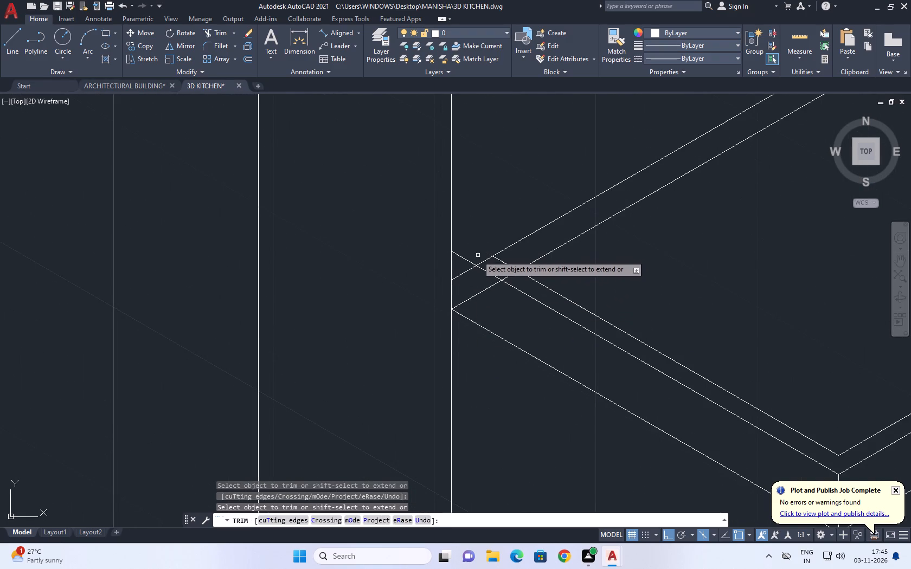
click(471, 262)
Trim the crossing inner lines at the tray's left corner and the upper back-left line's stub beyond the front-left line.
scroll(497, 273, up, 1)
middle_drag(497, 273, 491, 299)
click(502, 275)
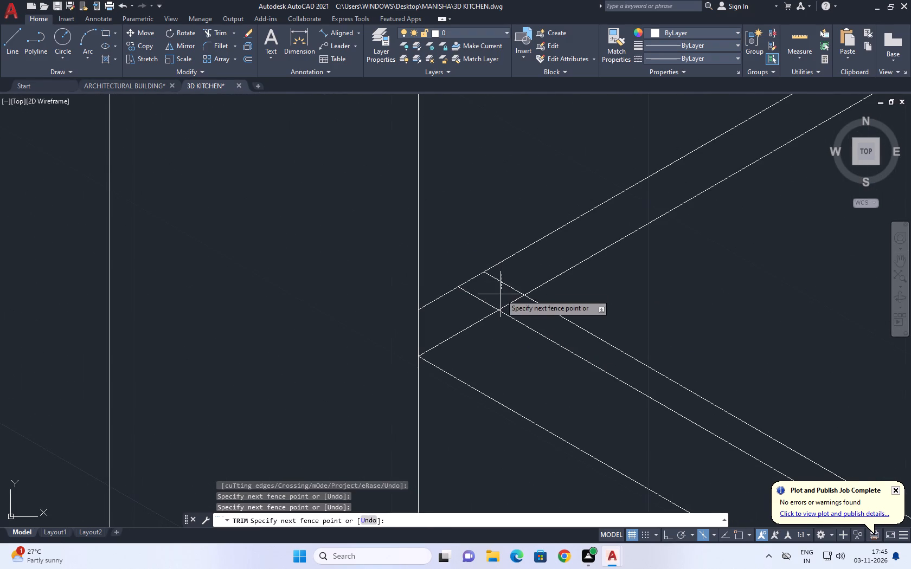
click(515, 303)
scroll(516, 293, down, 3)
click(501, 304)
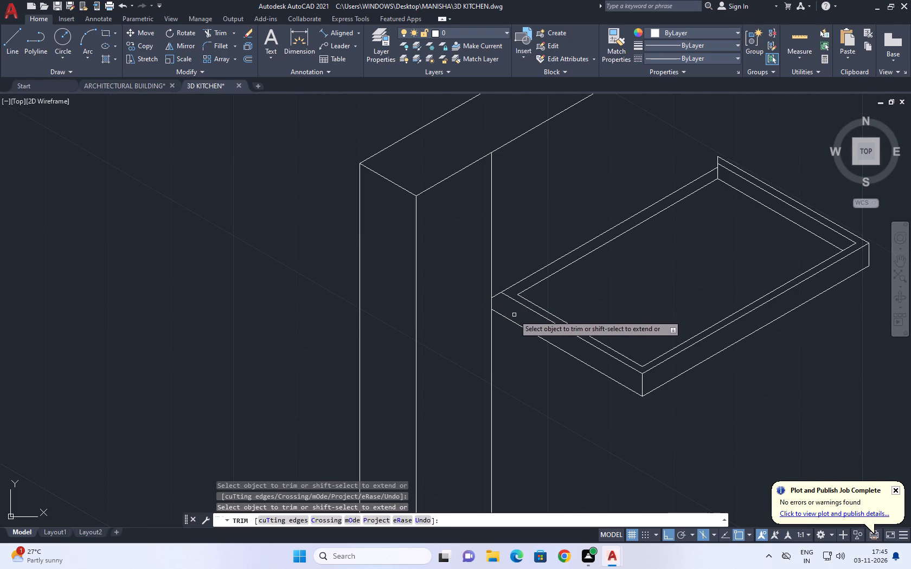
scroll(490, 298, up, 1)
click(502, 294)
scroll(505, 307, down, 1)
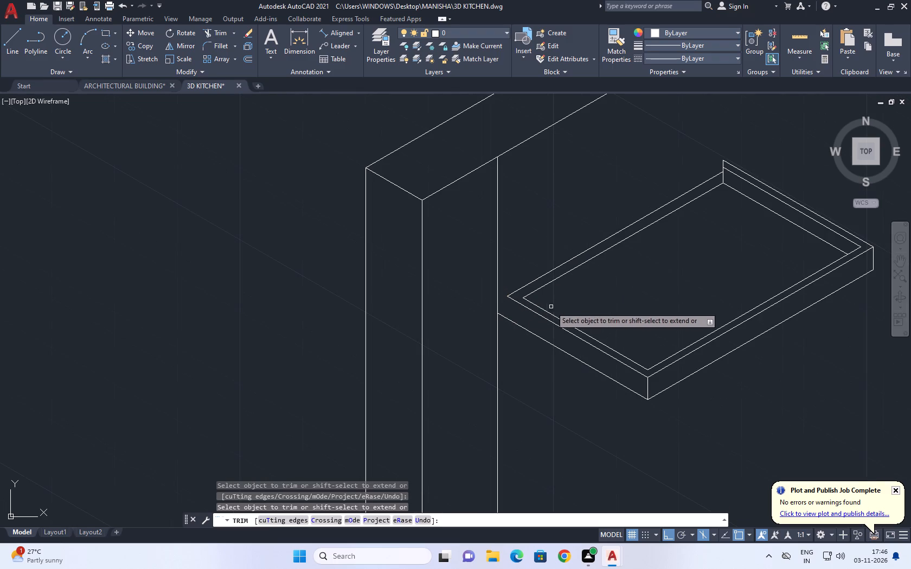
middle_drag(579, 253, 547, 267)
key(Escape)
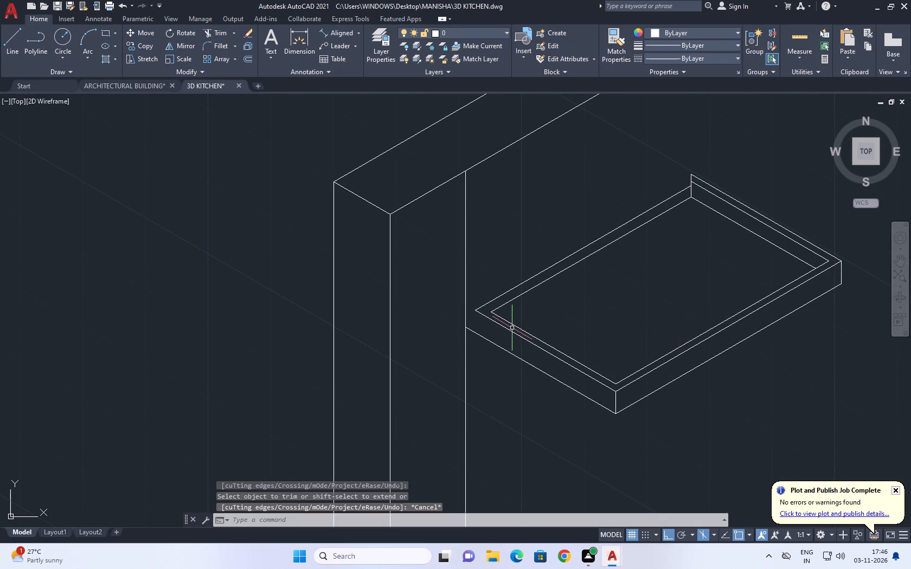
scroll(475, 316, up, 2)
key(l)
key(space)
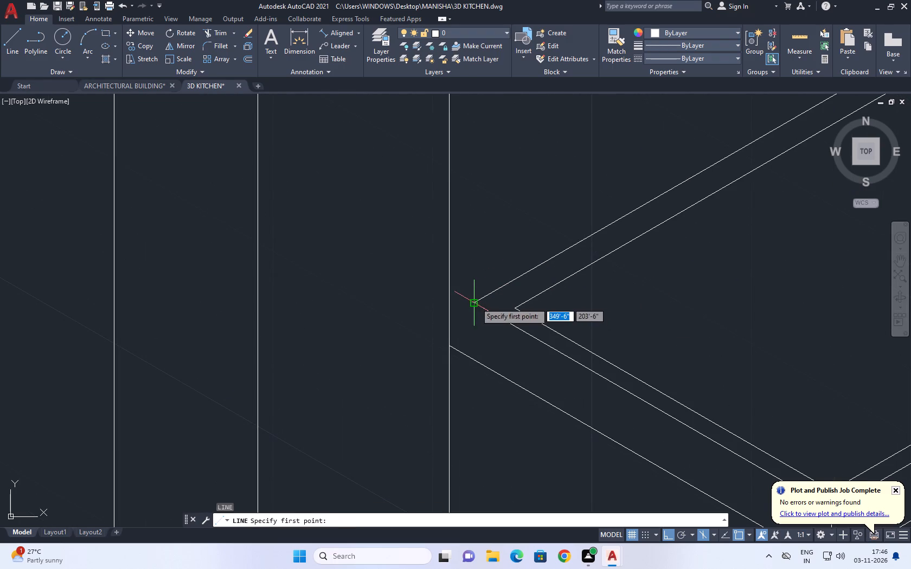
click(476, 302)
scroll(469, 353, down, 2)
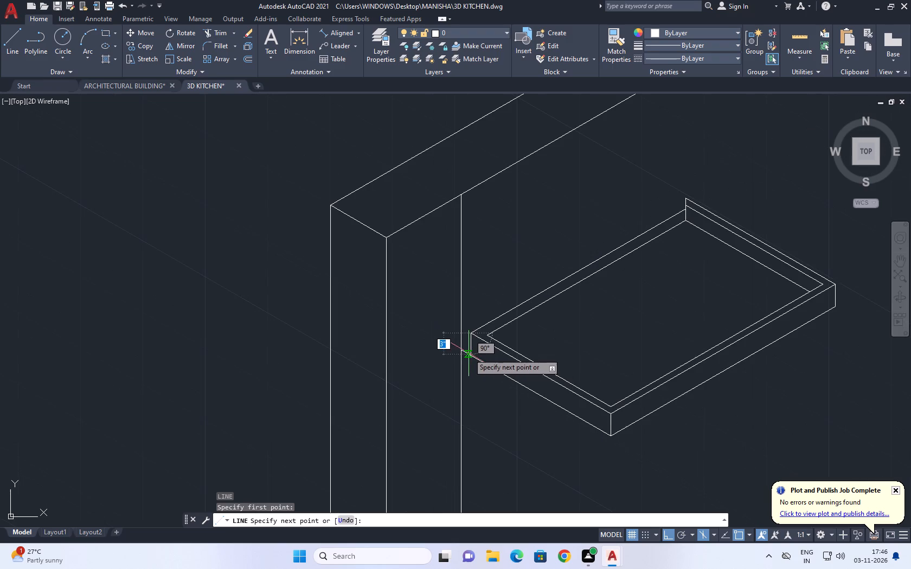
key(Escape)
Draw a vertical line up from the tray's lower left corner along the vertical wall line.
scroll(466, 353, up, 2)
key(space)
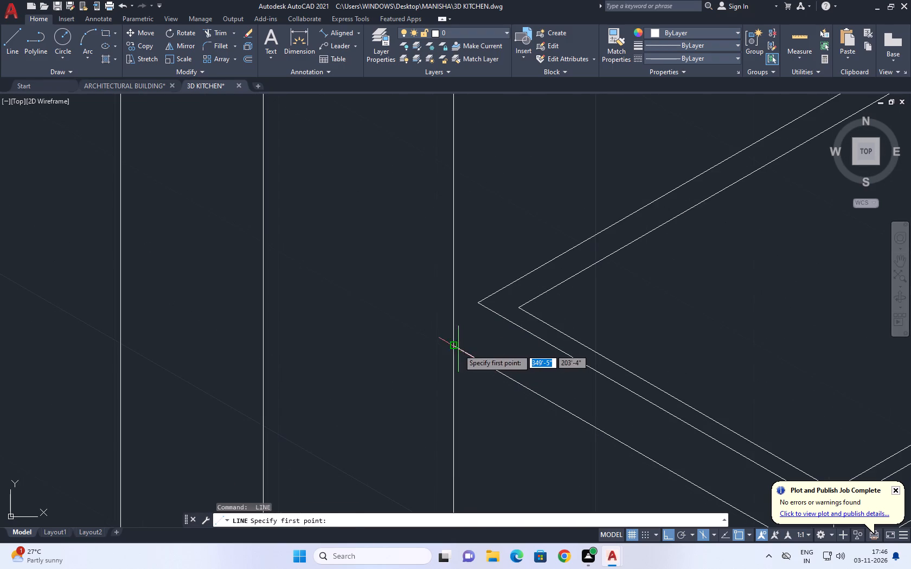
click(451, 347)
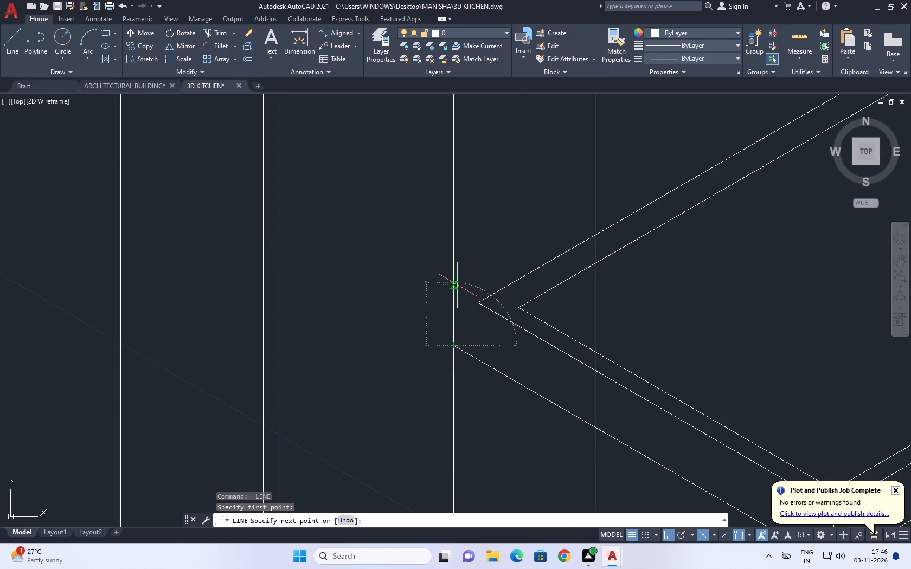
click(457, 285)
key(Escape)
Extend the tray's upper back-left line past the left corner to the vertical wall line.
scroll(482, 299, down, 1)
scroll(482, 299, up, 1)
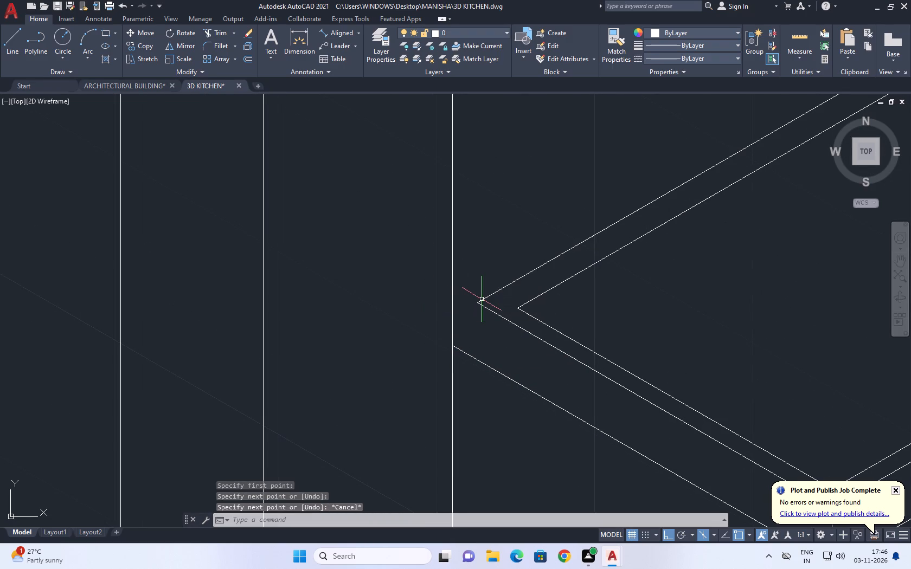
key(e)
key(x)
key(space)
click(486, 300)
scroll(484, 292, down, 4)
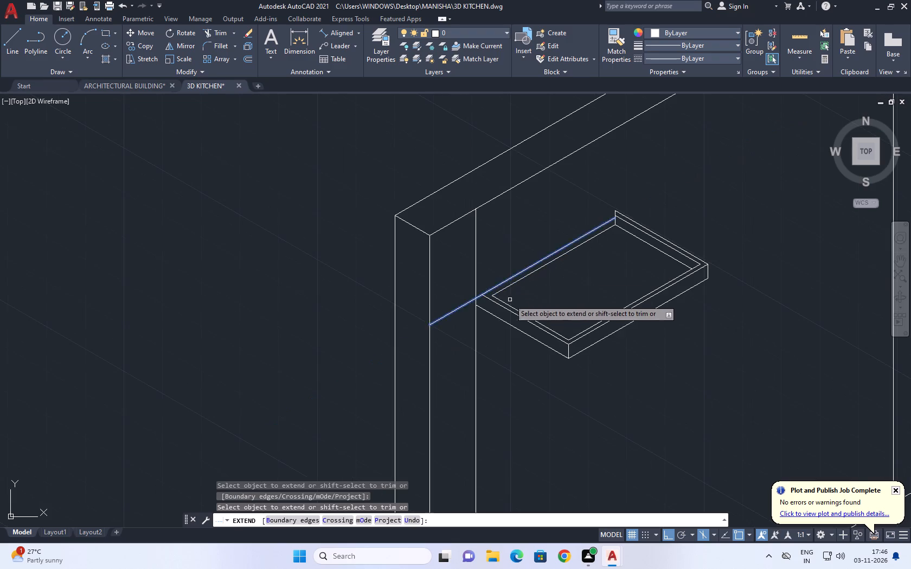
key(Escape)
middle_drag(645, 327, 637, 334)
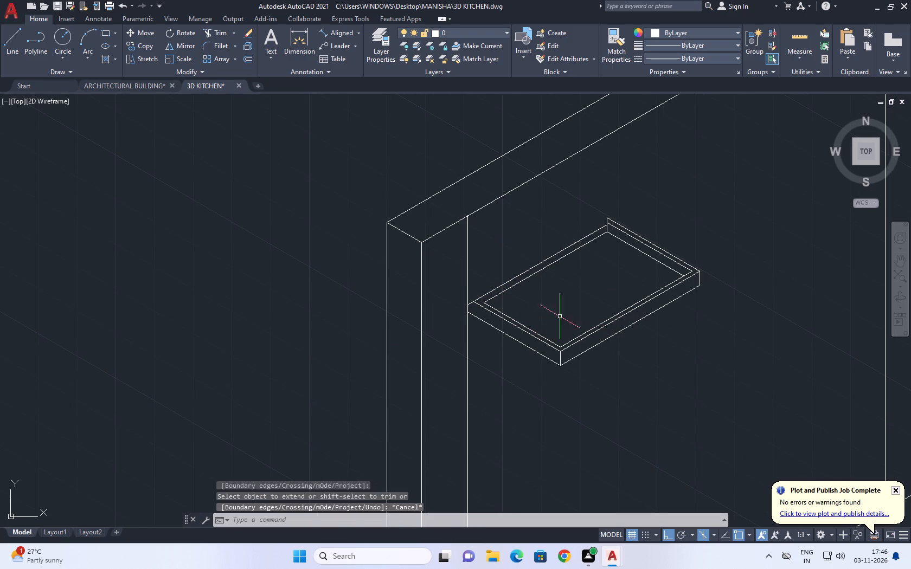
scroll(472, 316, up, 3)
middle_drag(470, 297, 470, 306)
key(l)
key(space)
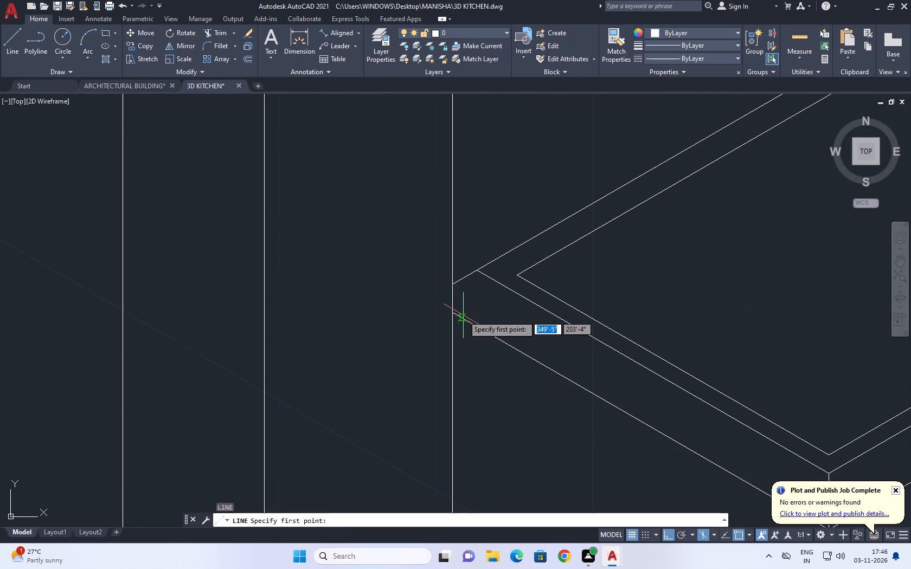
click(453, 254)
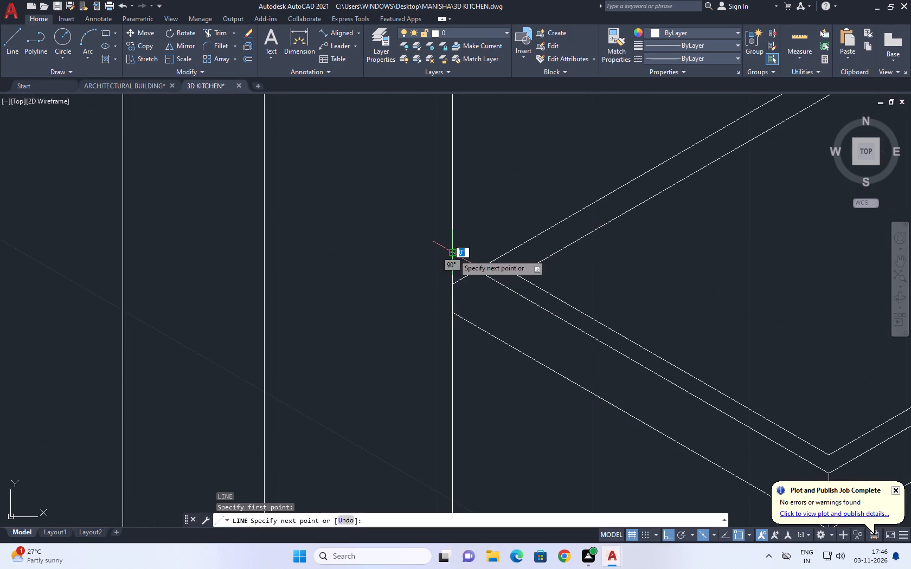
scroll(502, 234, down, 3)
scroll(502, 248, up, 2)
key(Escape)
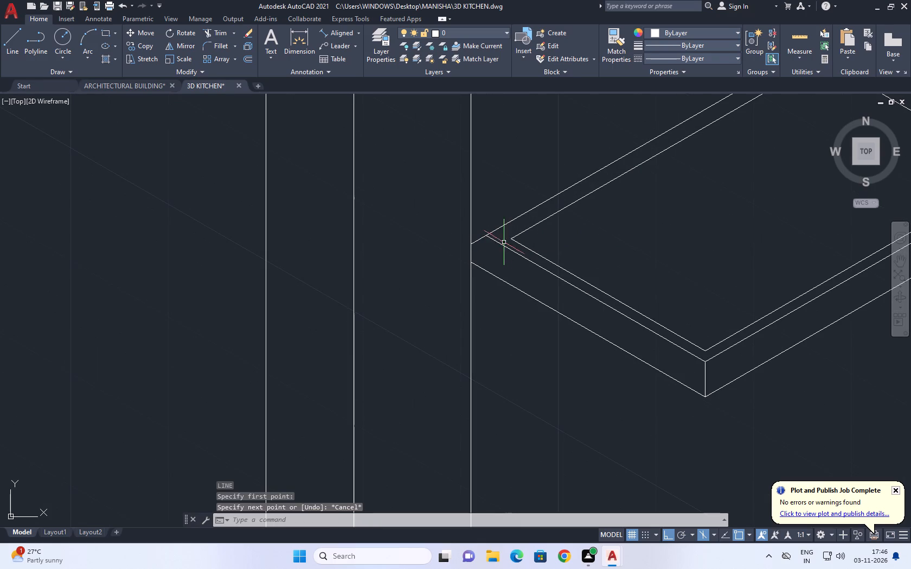
Extend the tray's upper outer front-left line to the vertical wall line.
text(EX)
key(space)
click(495, 243)
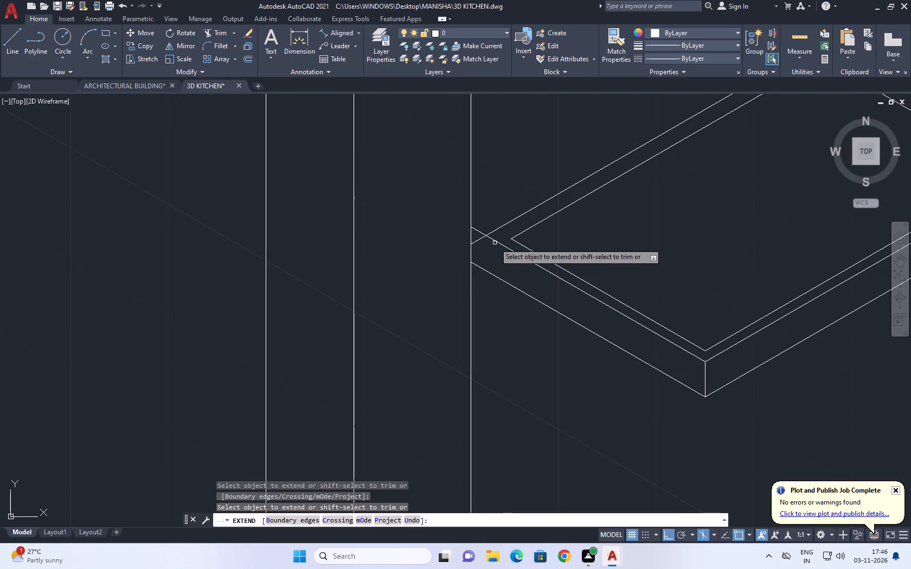
key(Escape)
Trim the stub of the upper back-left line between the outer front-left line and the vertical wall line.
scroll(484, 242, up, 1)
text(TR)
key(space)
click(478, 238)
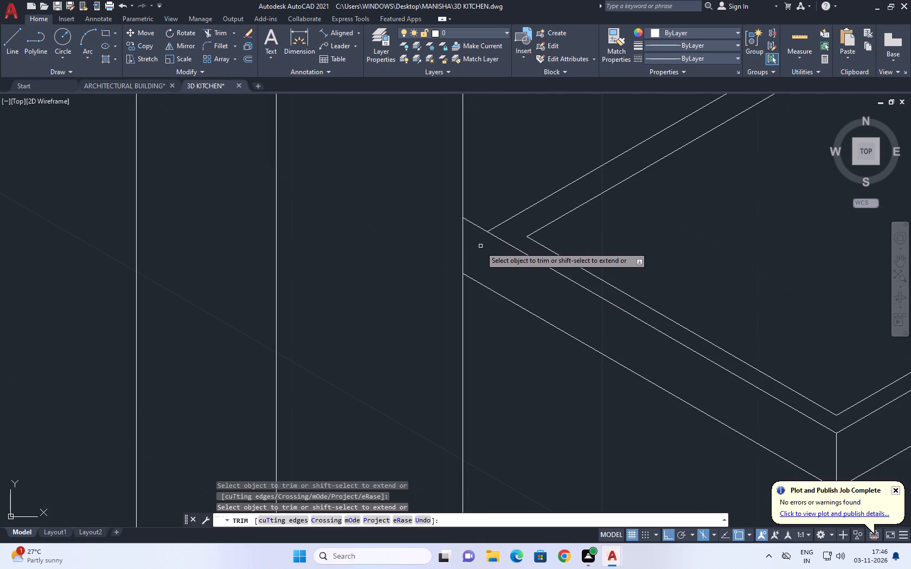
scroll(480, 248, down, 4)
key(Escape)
Erase the tray's inner front-left line.
middle_drag(569, 220, 562, 257)
scroll(560, 254, up, 2)
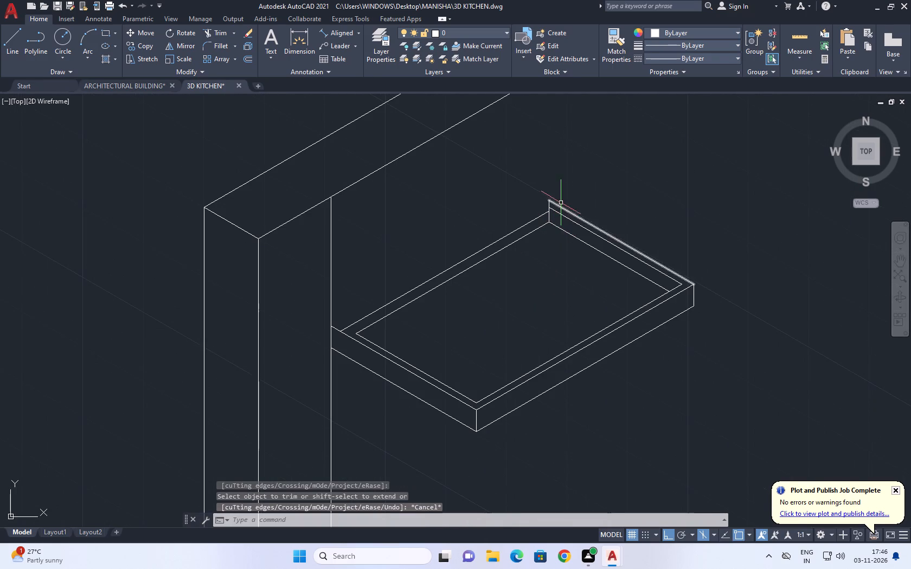
middle_drag(609, 255, 584, 264)
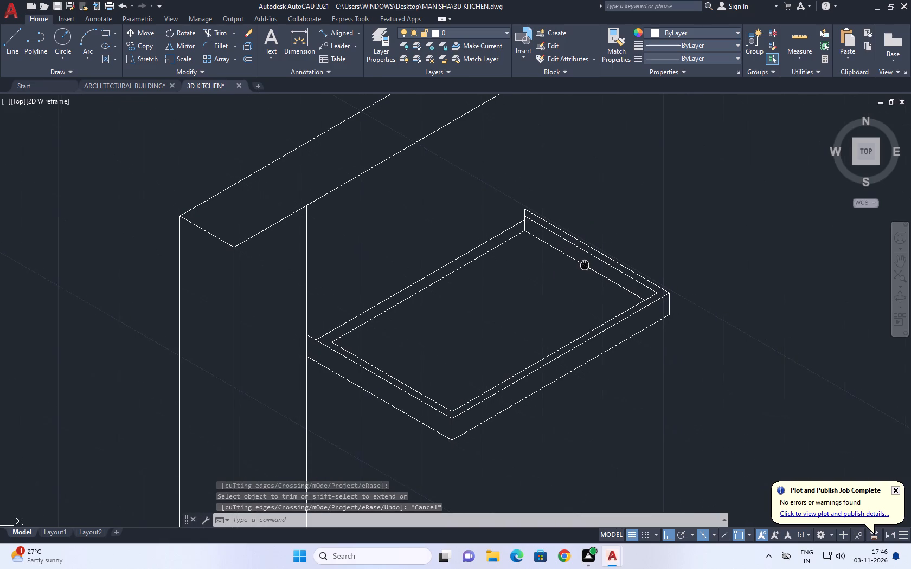
middle_drag(584, 264, 580, 264)
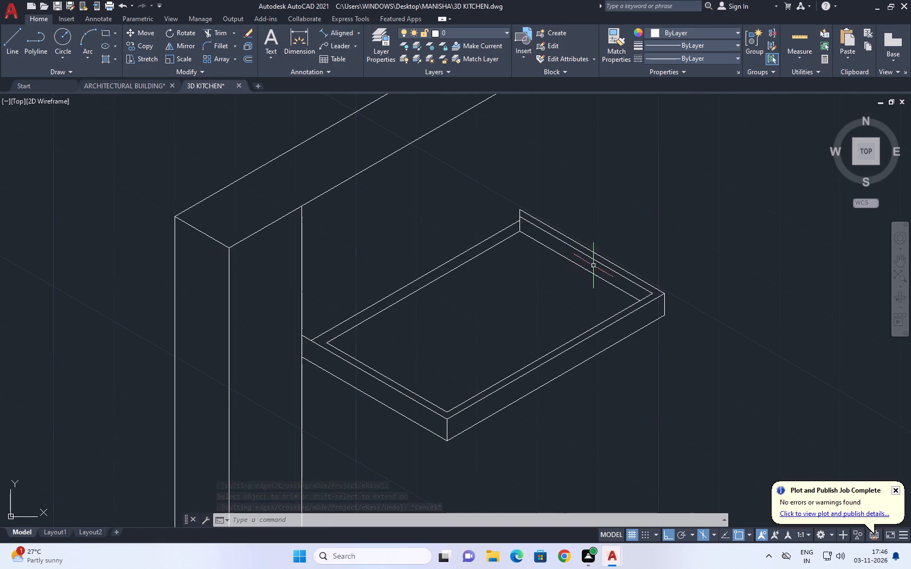
middle_drag(584, 271, 570, 268)
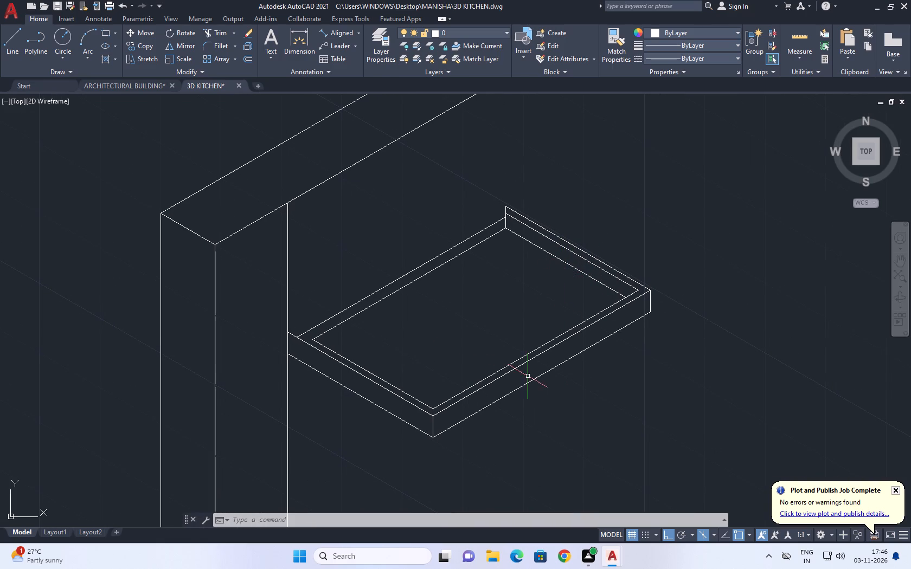
scroll(354, 368, up, 1)
click(369, 368)
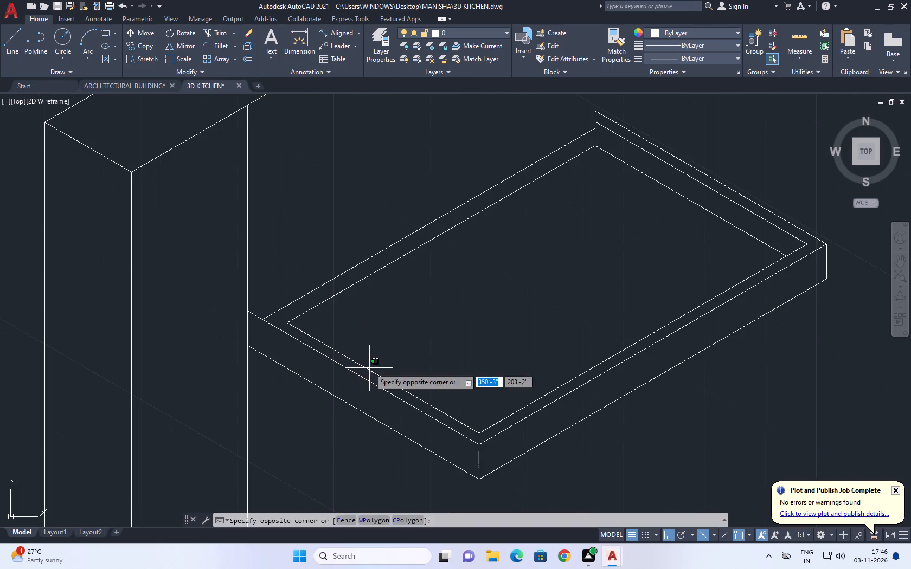
click(365, 373)
key(Delete)
Extend the inner front-right line and the lower back-left line to the outer front-left line.
middle_drag(433, 370, 434, 356)
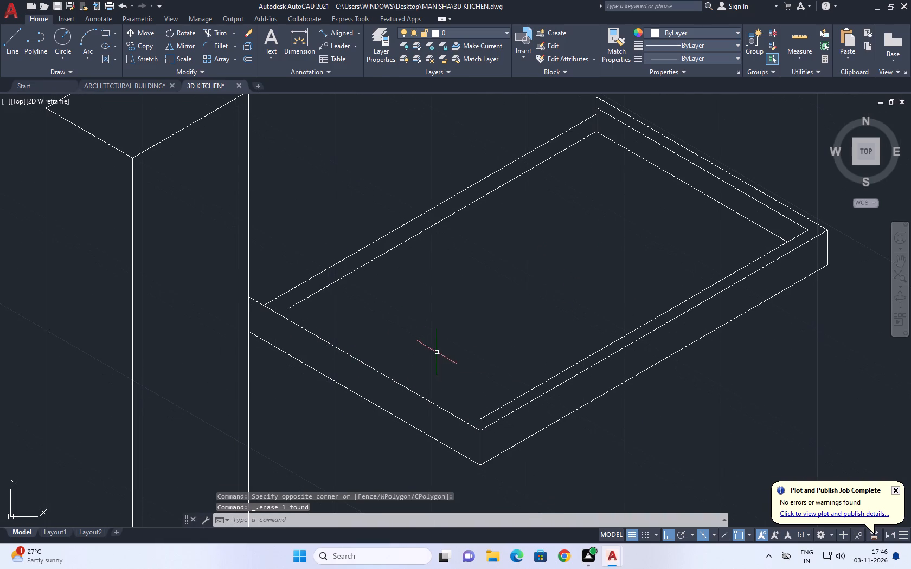
text(EX)
key(space)
click(489, 413)
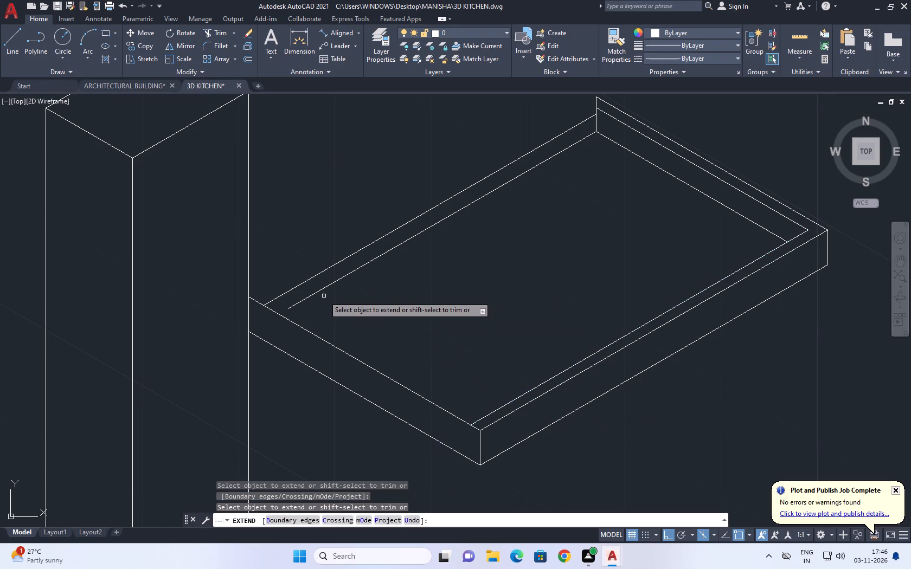
click(311, 295)
scroll(489, 307, down, 1)
scroll(549, 313, down, 1)
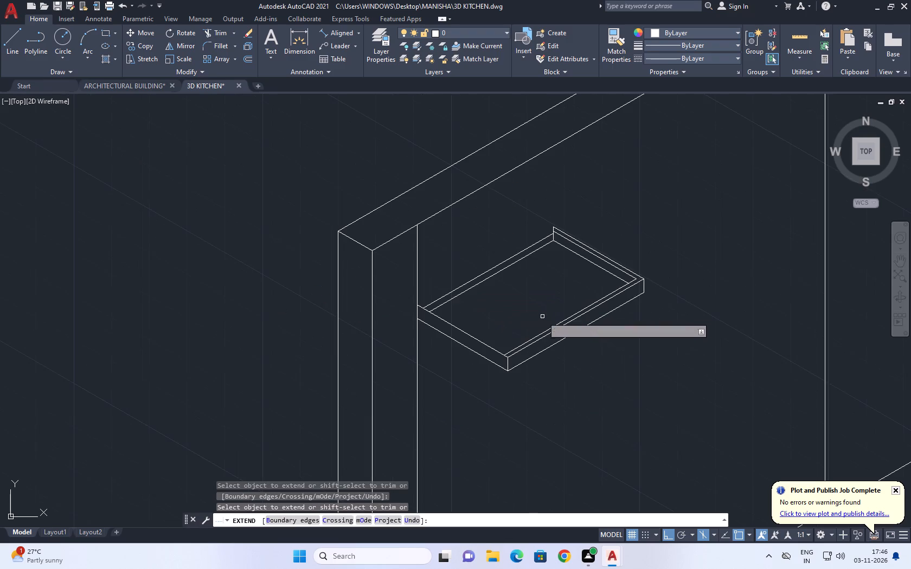
key(Escape)
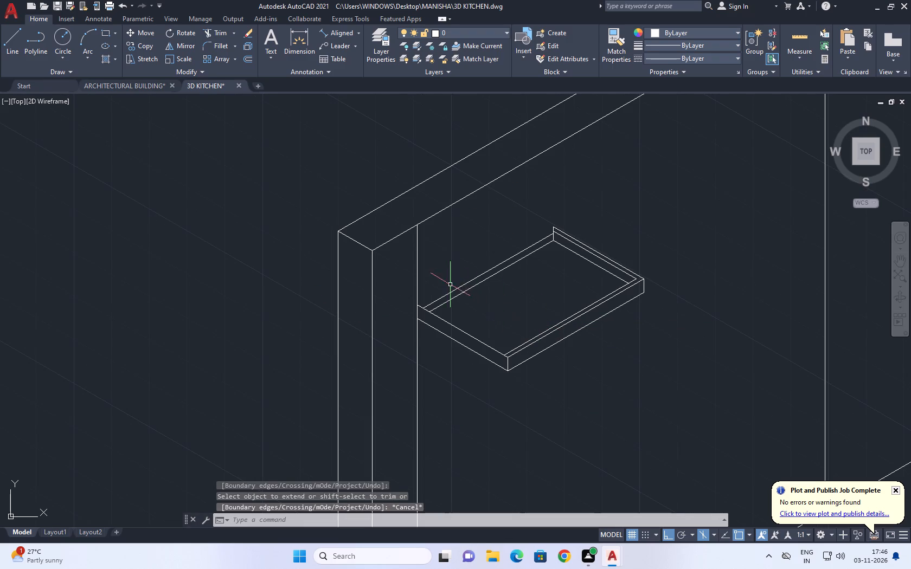
Erase the tray's upper back-left line.
scroll(473, 290, up, 2)
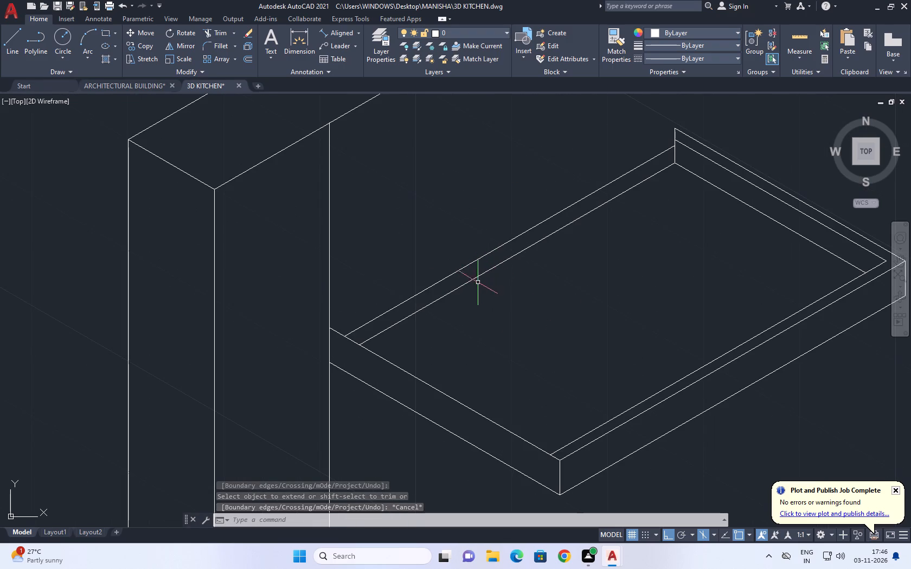
click(484, 256)
key(Delete)
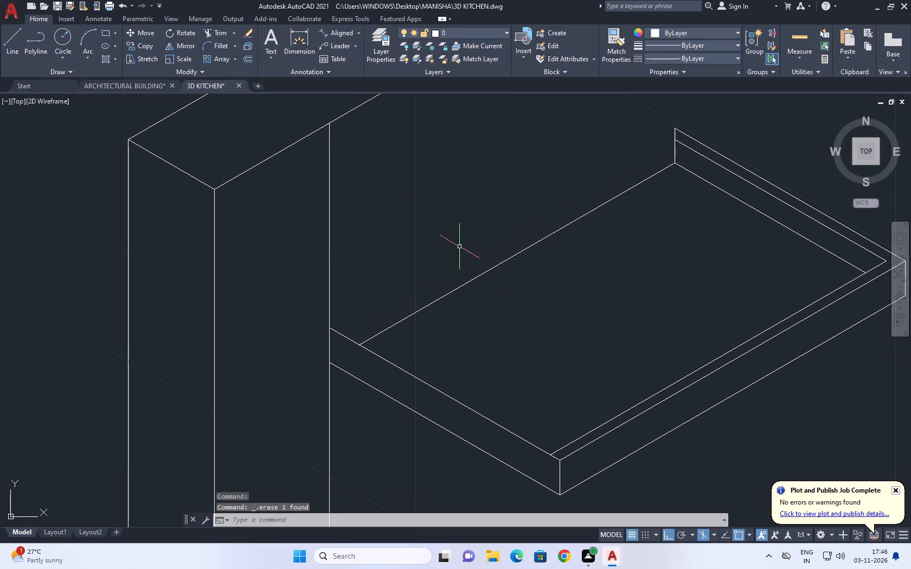
Draw a vertical line 3' down from the tray's lower front-left edge, just beside its front corner.
scroll(555, 262, down, 1)
middle_drag(667, 307, 618, 249)
scroll(603, 253, down, 2)
middle_drag(636, 249, 571, 245)
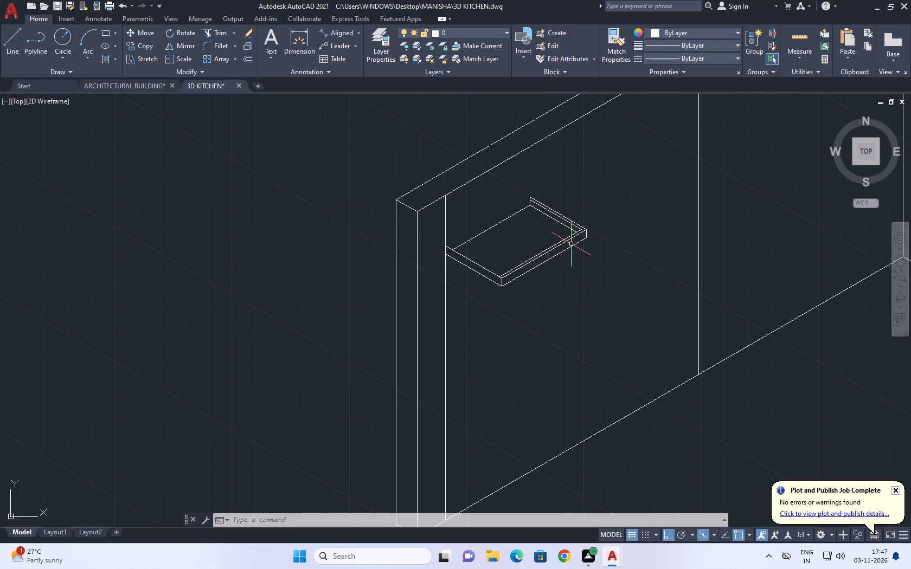
middle_drag(475, 299, 394, 218)
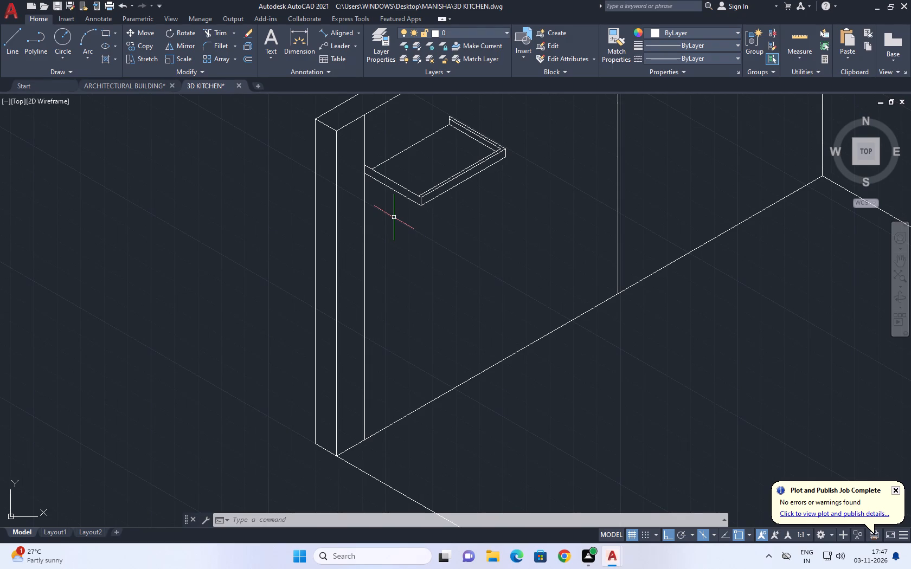
middle_drag(392, 206, 376, 196)
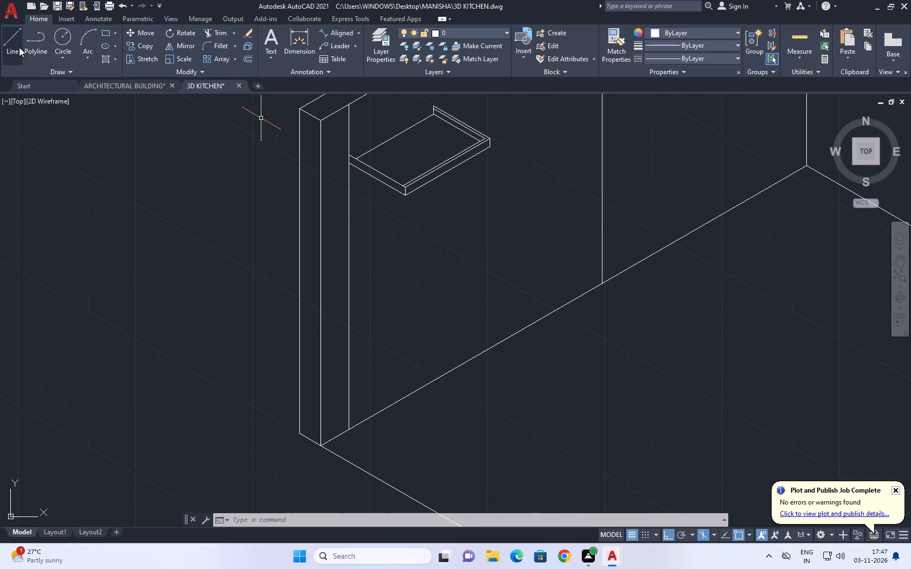
click(15, 35)
scroll(403, 208, up, 2)
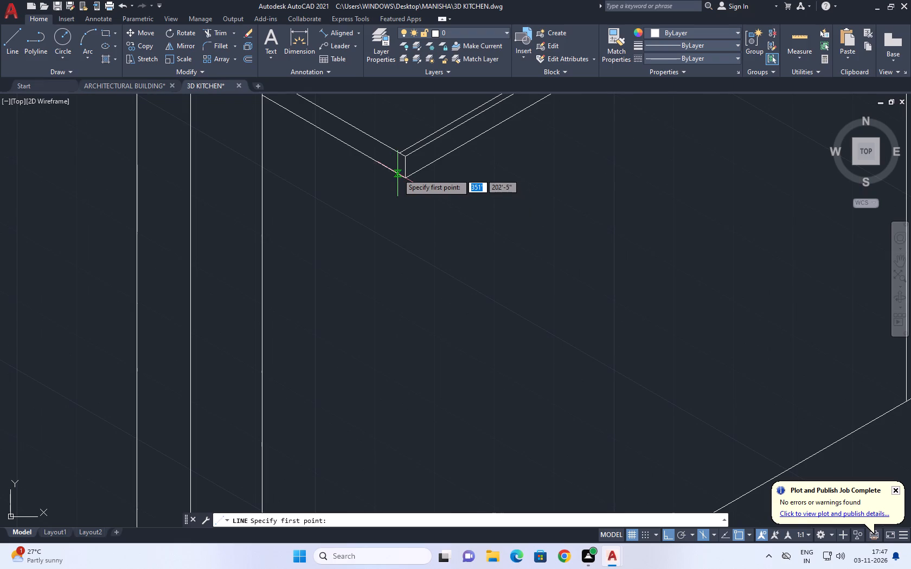
click(397, 173)
scroll(408, 275, down, 1)
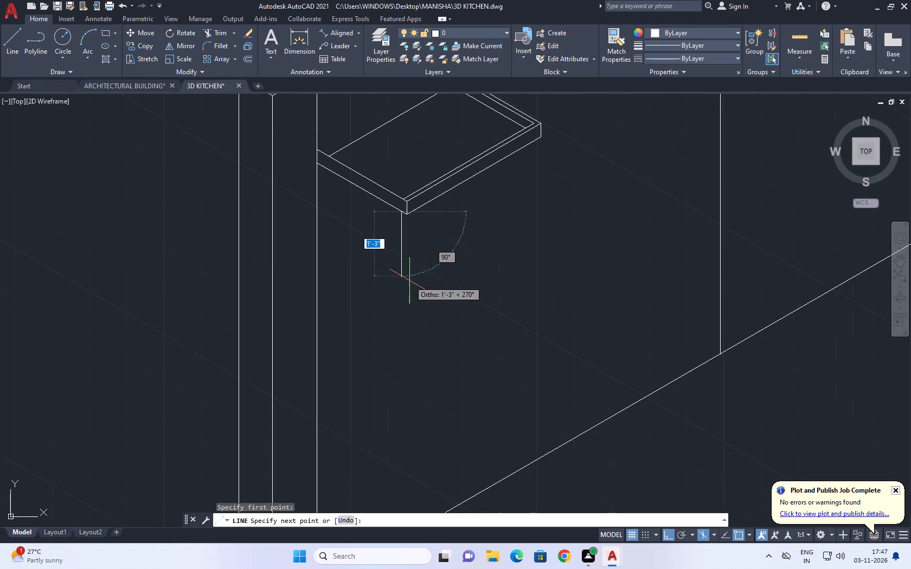
middle_drag(403, 363, 416, 290)
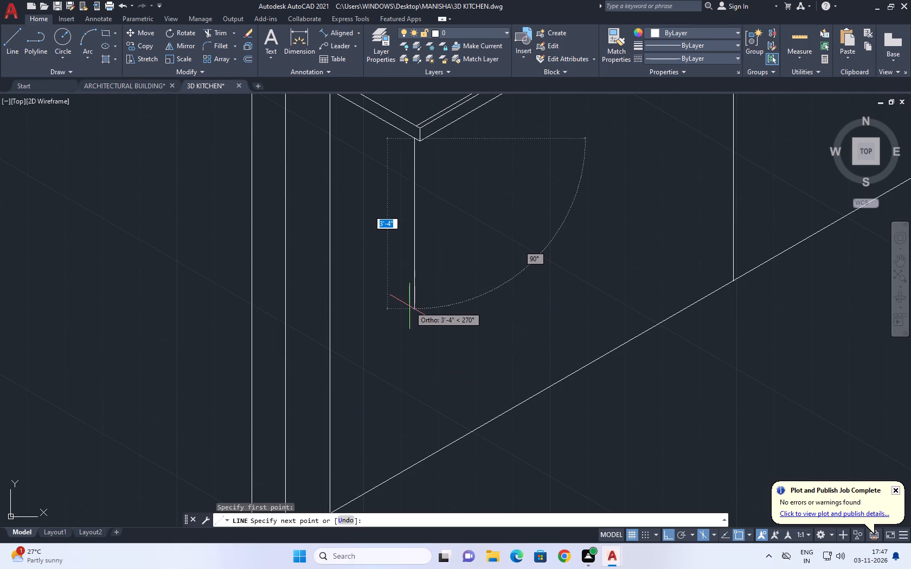
key(3)
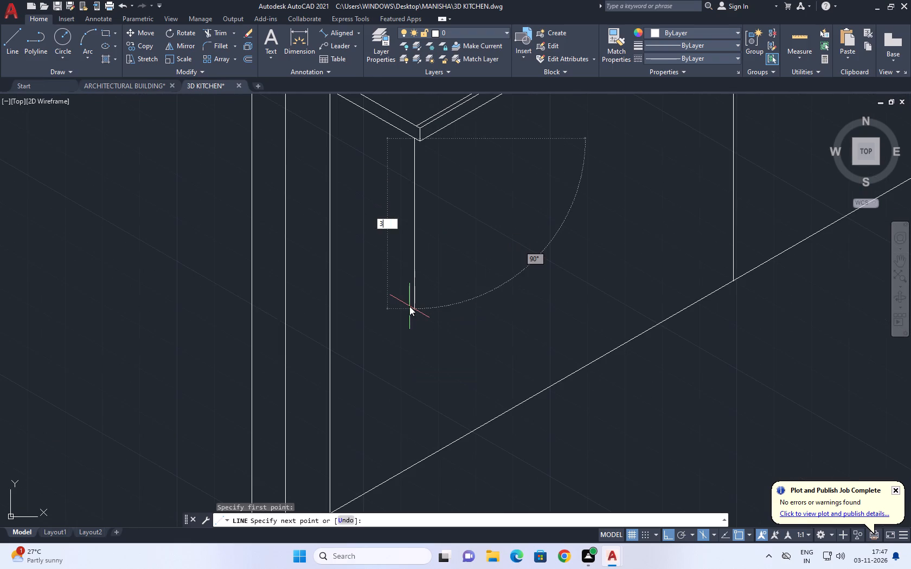
key(apostrophe)
key(Return)
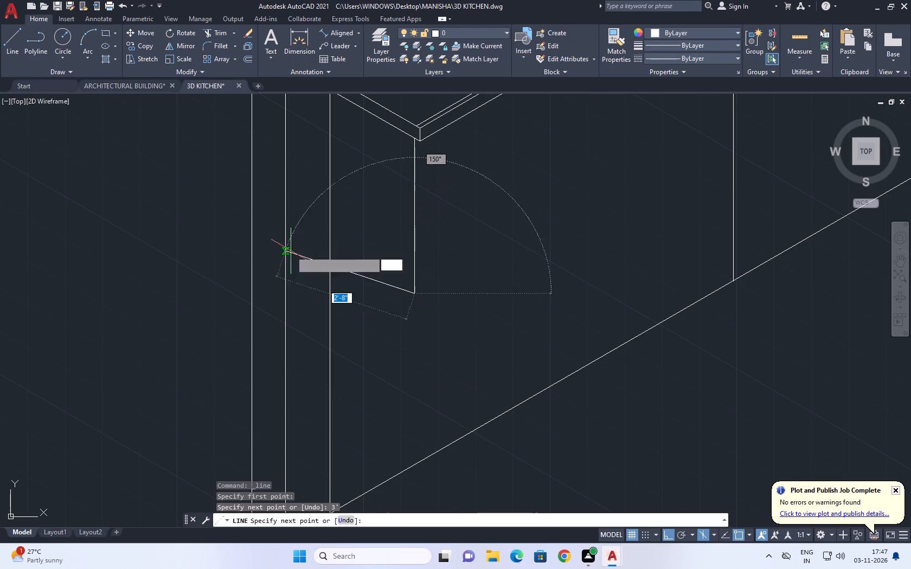
Continue from the vertical line's lower end with a base line parallel to the tray's front-left edge, running past the wall's vertical line.
scroll(423, 341, down, 1)
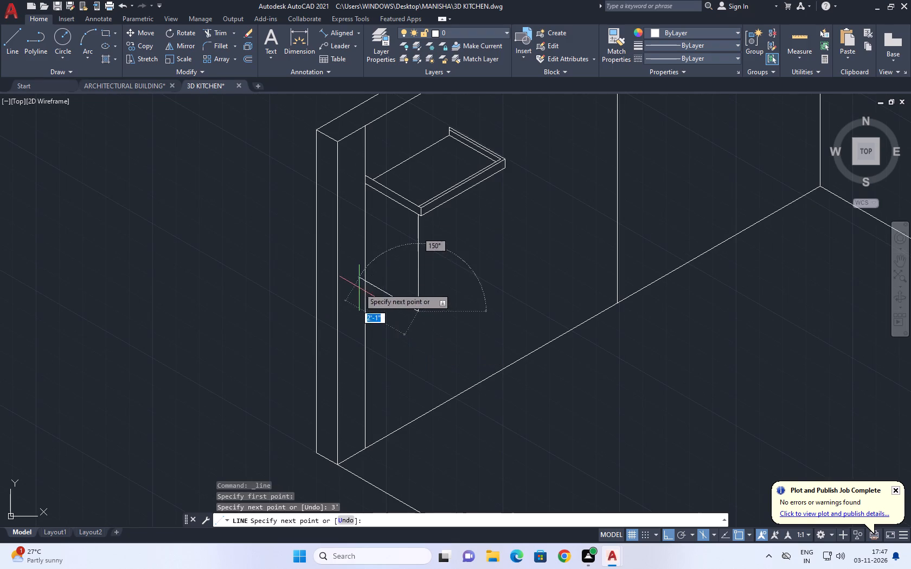
scroll(360, 282, up, 2)
click(341, 261)
right_click(345, 235)
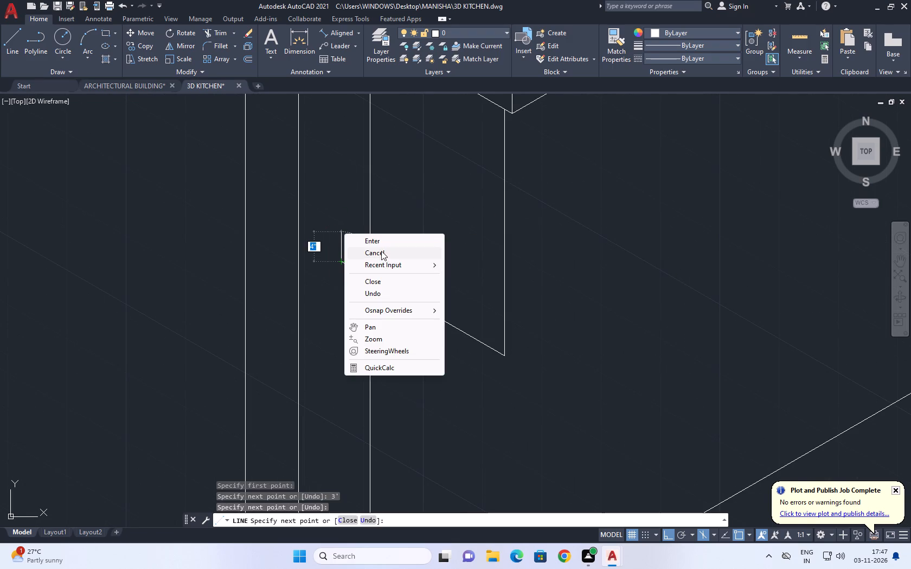
click(381, 251)
Trim the part of the base line that overshoots the wall's vertical line.
click(222, 34)
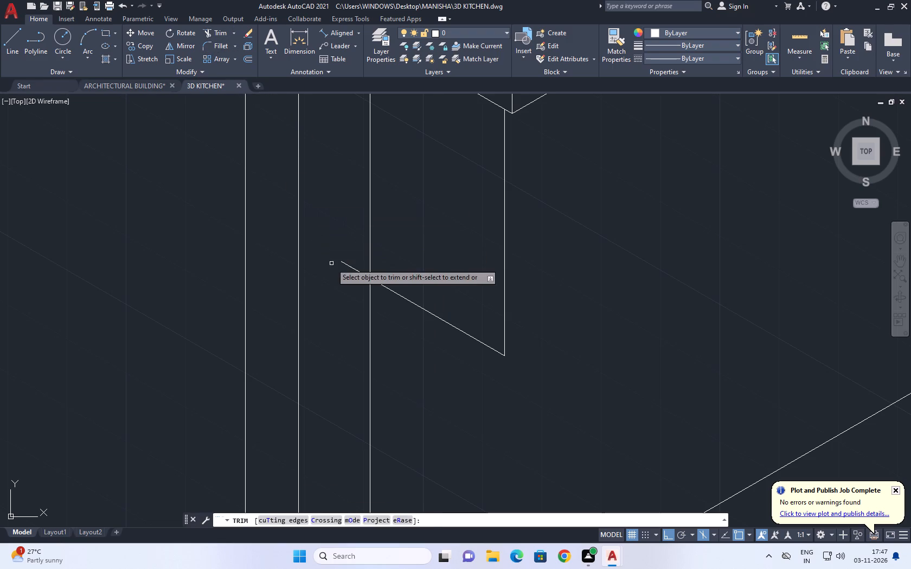
click(345, 268)
click(352, 261)
right_click(354, 229)
click(395, 249)
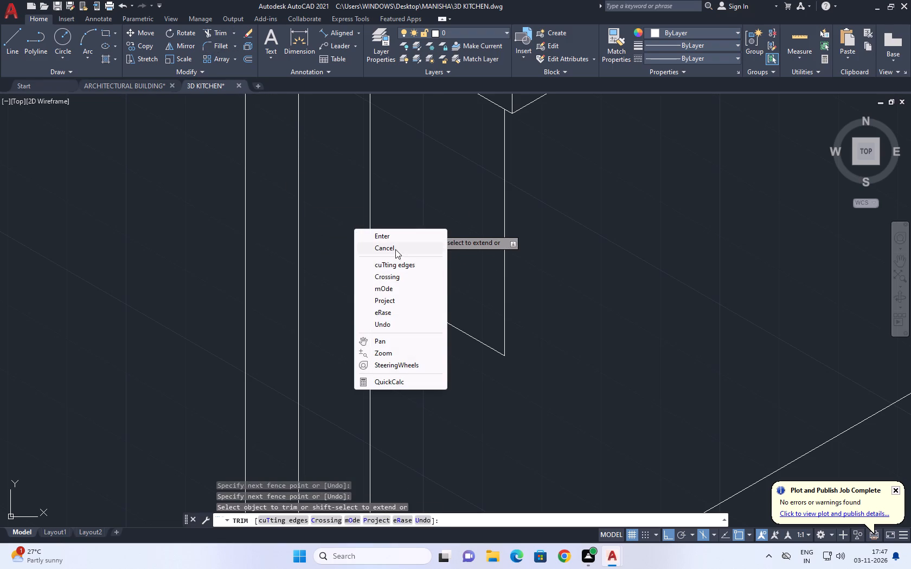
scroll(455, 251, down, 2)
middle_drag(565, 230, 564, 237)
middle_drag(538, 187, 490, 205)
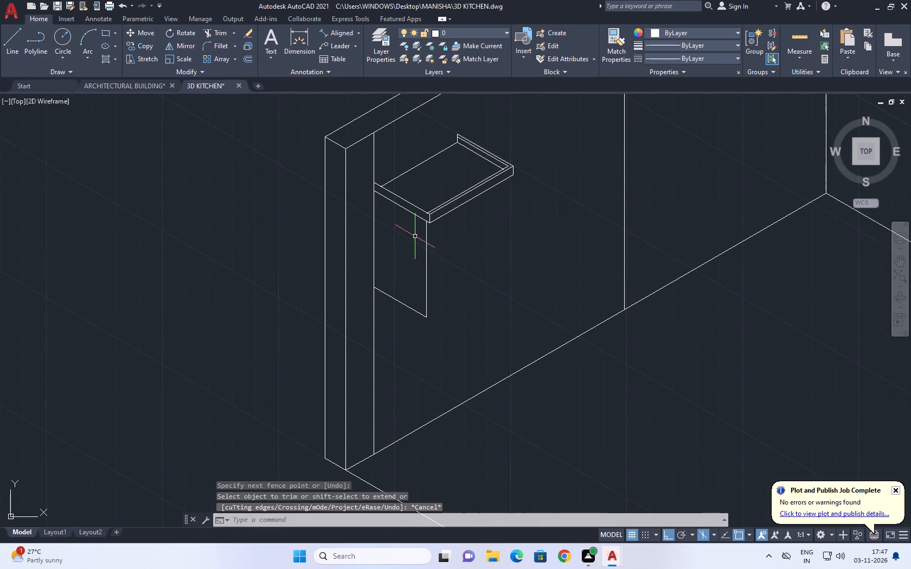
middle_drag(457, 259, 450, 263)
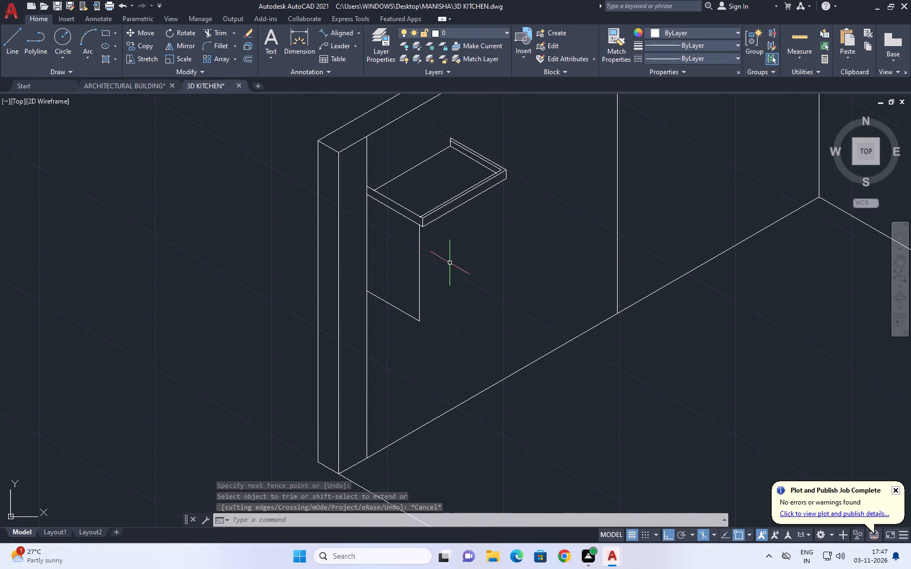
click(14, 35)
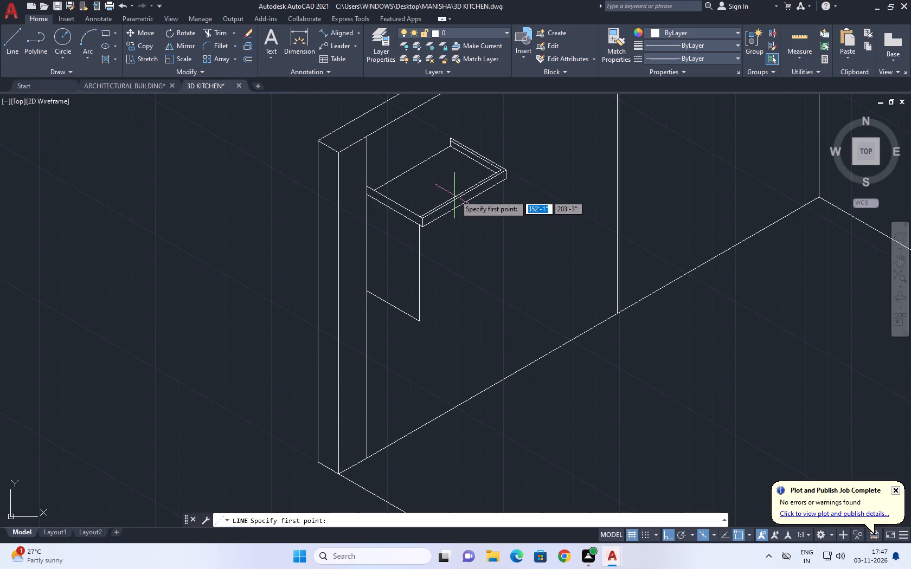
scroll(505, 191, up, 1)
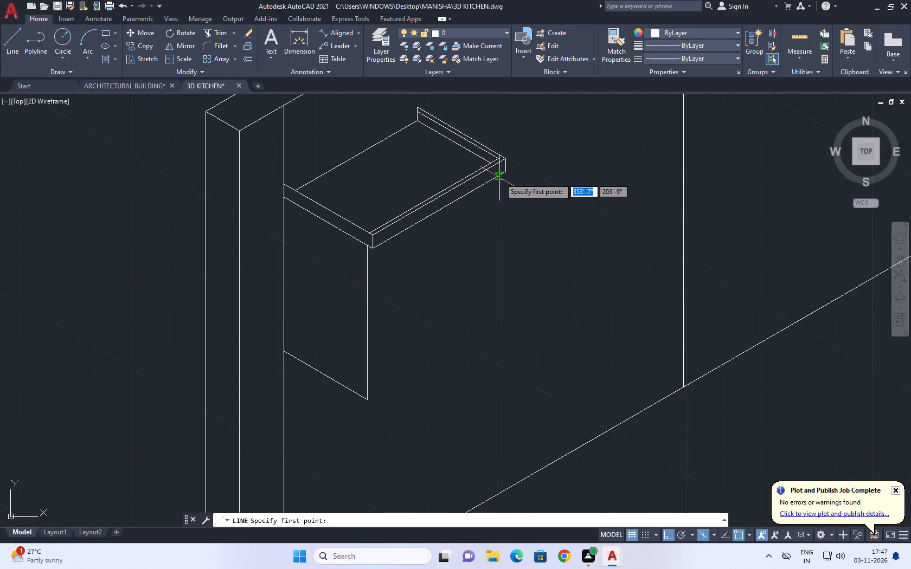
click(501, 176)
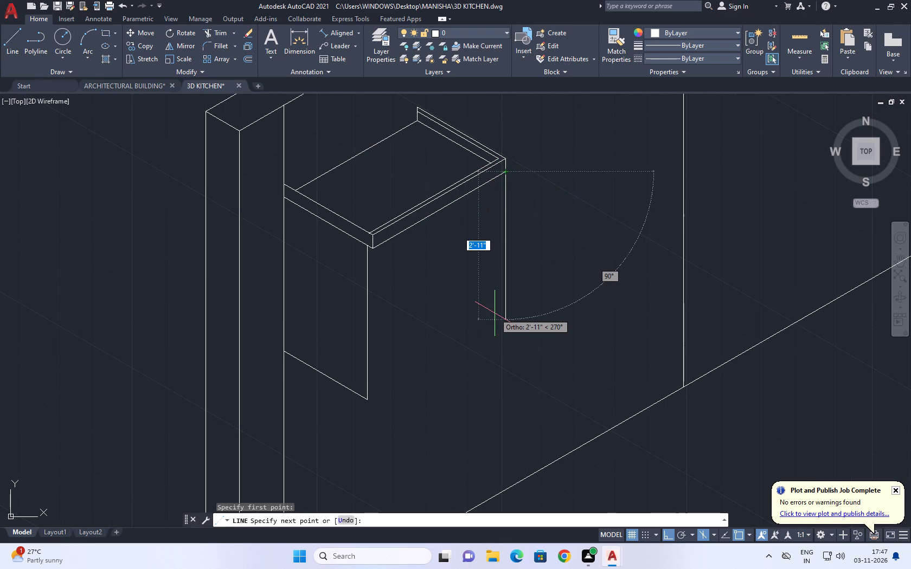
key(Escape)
Draw a vertical line down from the tray's lower front-right edge, just inside its far corner.
key(space)
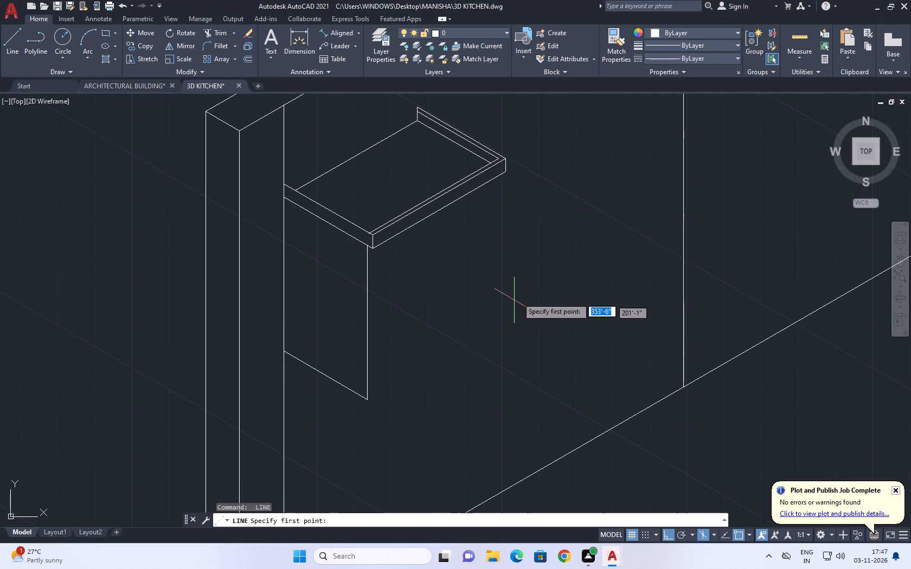
scroll(501, 184, up, 2)
click(498, 164)
scroll(484, 204, down, 1)
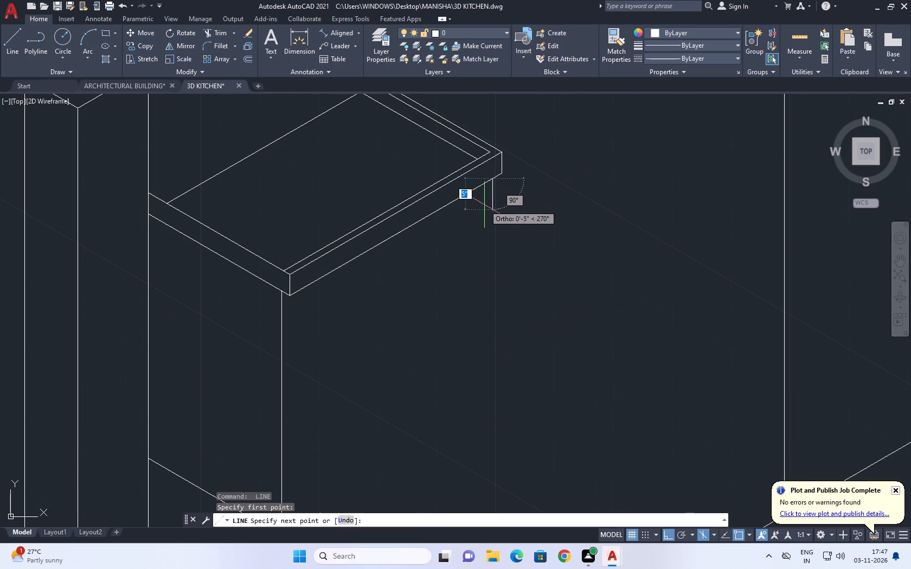
middle_drag(484, 341, 484, 263)
scroll(480, 263, down, 1)
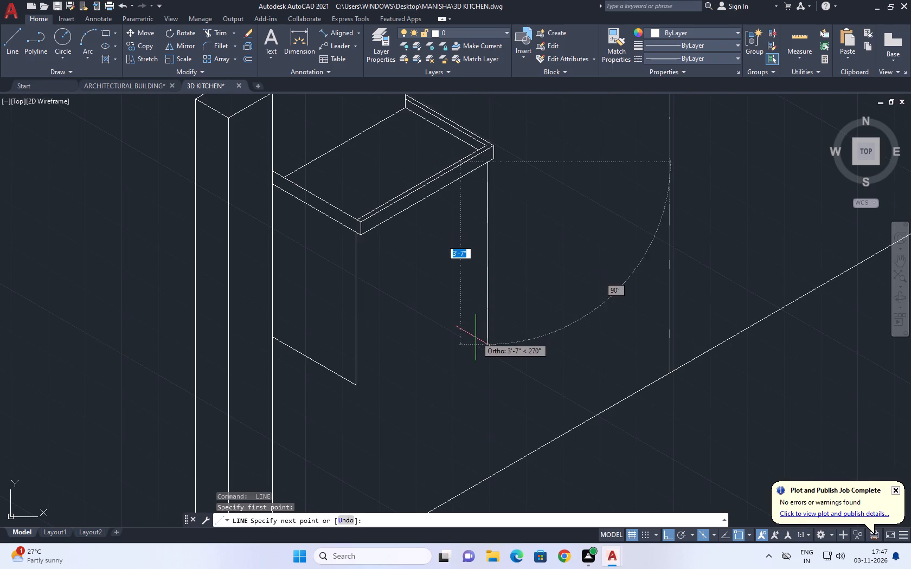
click(484, 323)
right_click(501, 282)
click(524, 298)
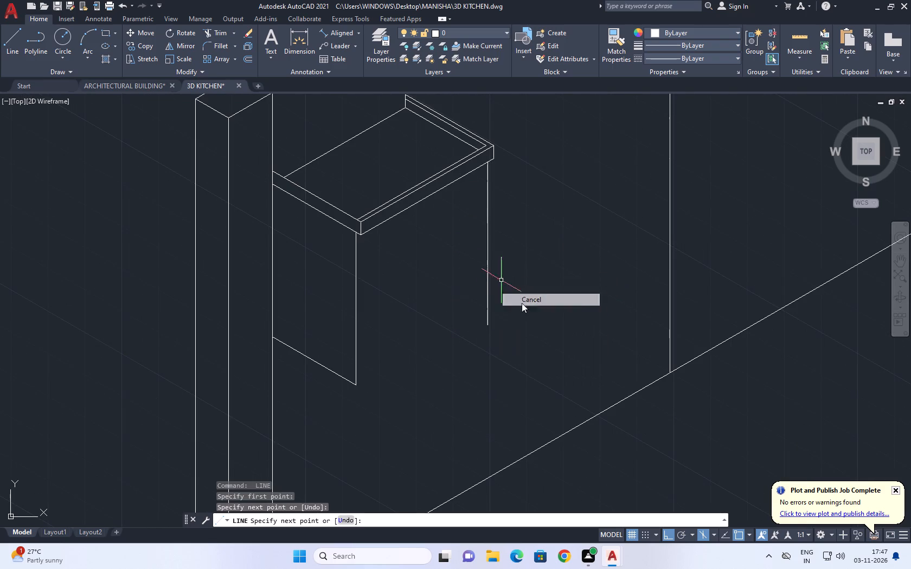
Draw a base line in the top isoplane from the front vertical's lower end, parallel to the tray's front-right edge, past the far vertical.
right_click(461, 288)
click(504, 298)
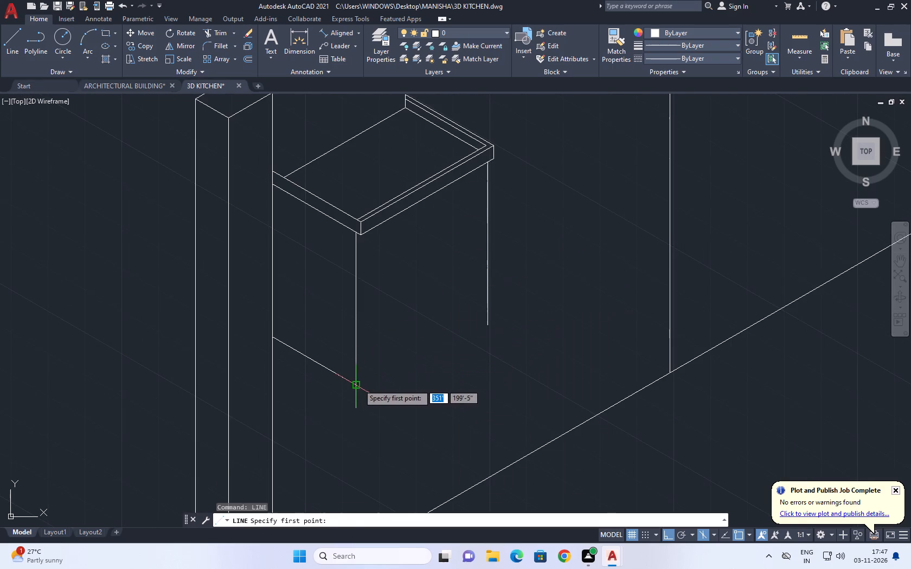
click(357, 384)
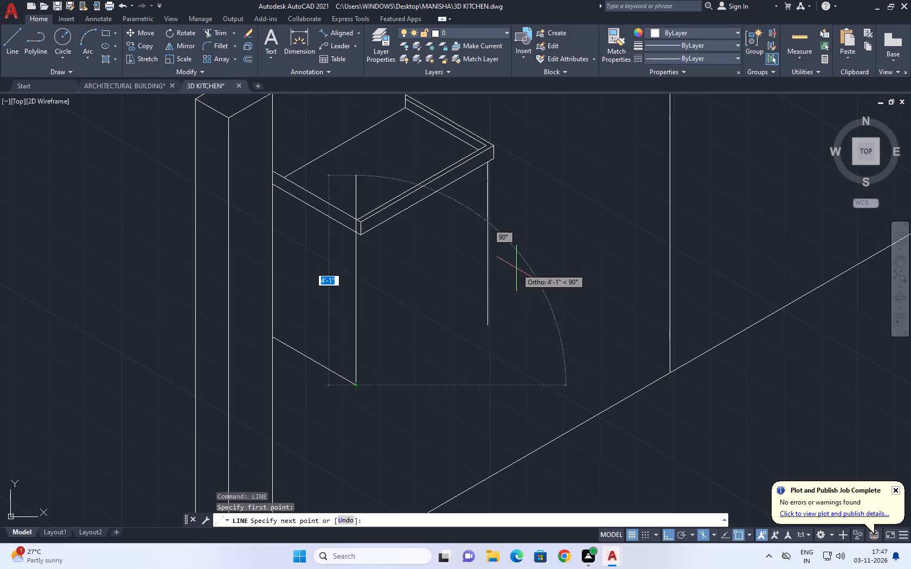
key(F5)
click(522, 279)
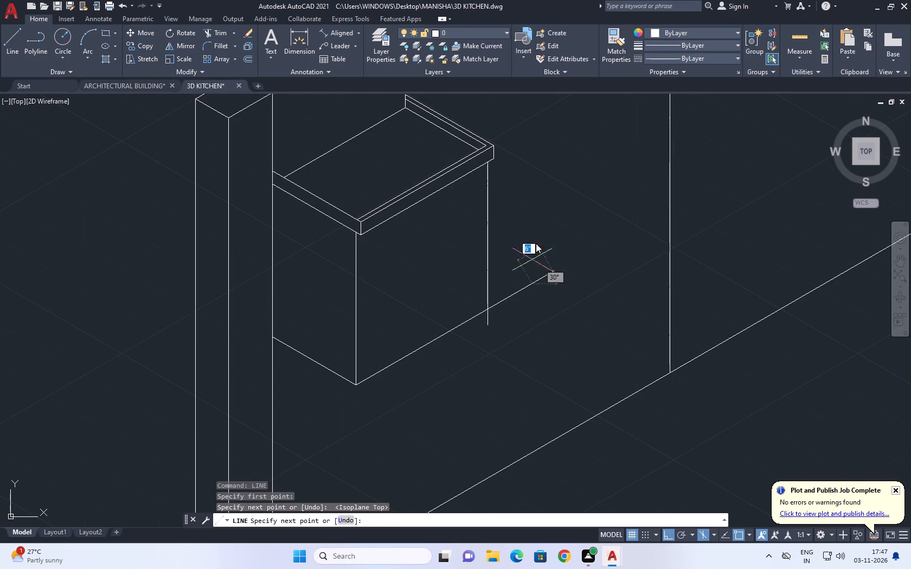
right_click(538, 238)
click(575, 250)
Trim the overshooting ends of the front-right base line and the far vertical where they cross.
click(226, 32)
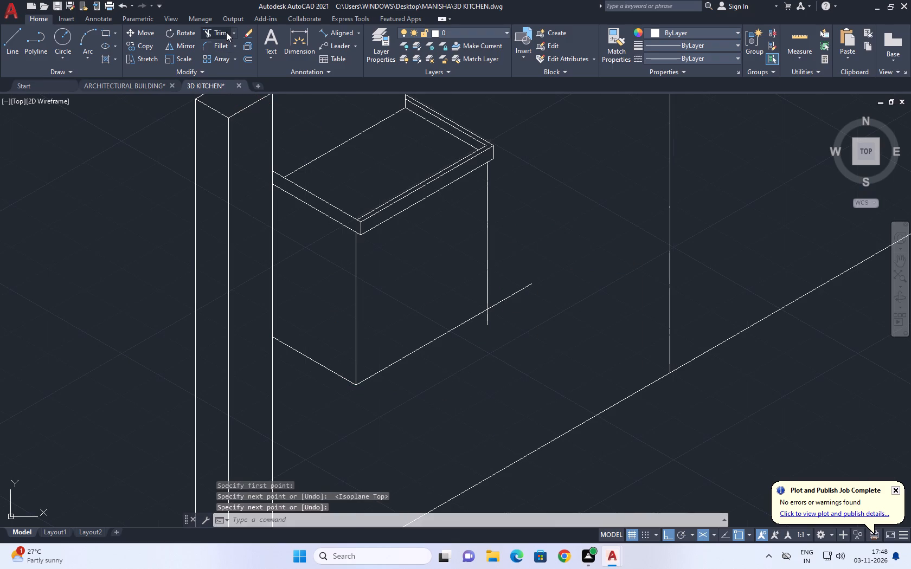
scroll(487, 306, up, 1)
click(509, 289)
click(478, 334)
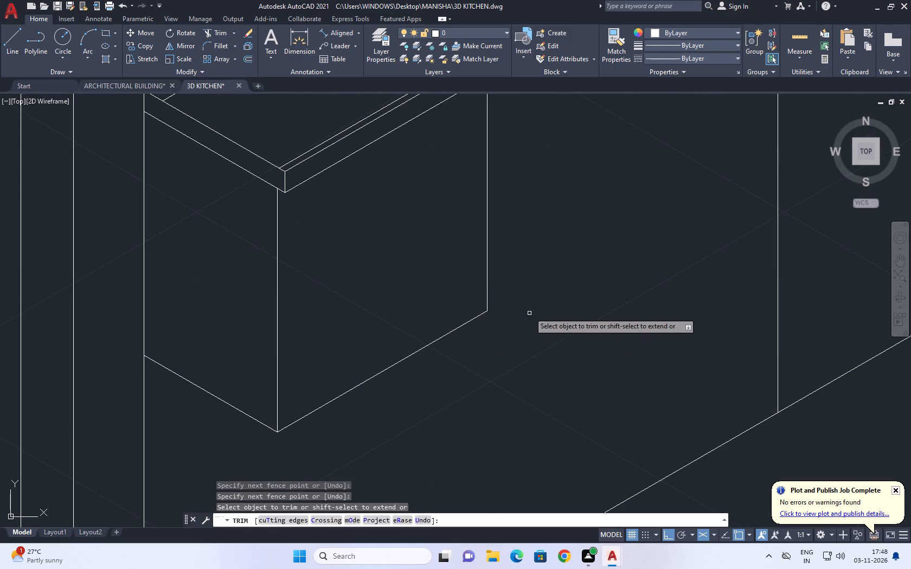
right_click(530, 311)
click(578, 332)
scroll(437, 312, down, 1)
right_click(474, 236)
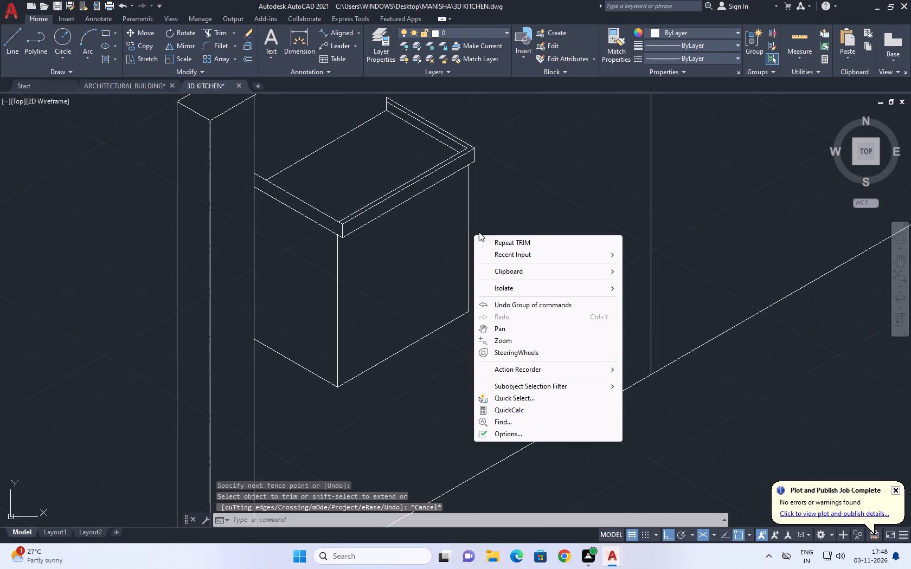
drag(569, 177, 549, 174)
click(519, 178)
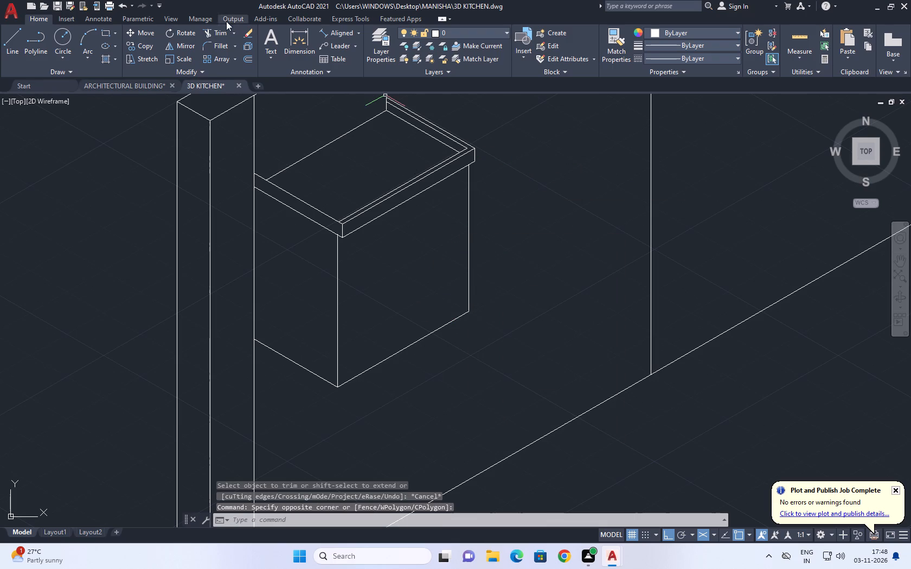
Draw a vertical divider in the right isoplane from about mid-length of the tray's lower front-right edge down past the base line.
click(2, 38)
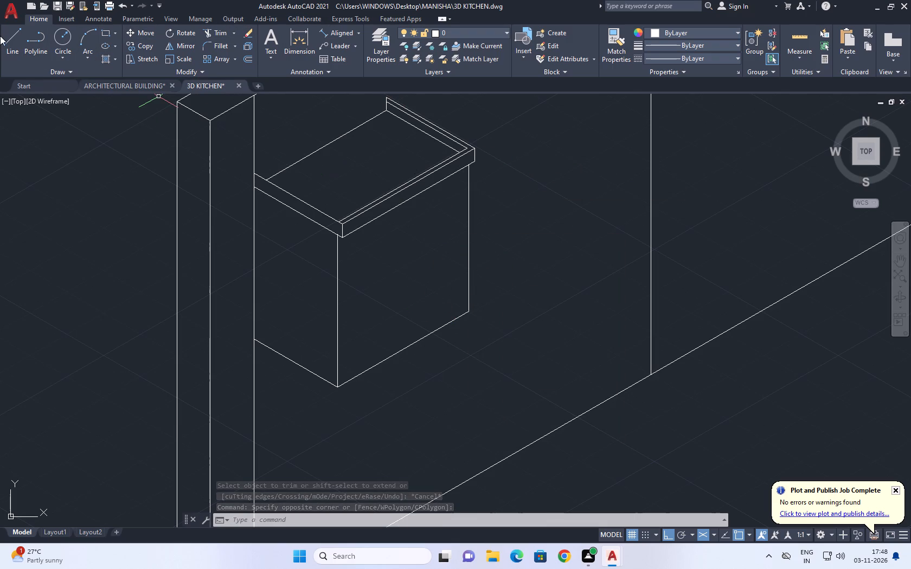
click(9, 47)
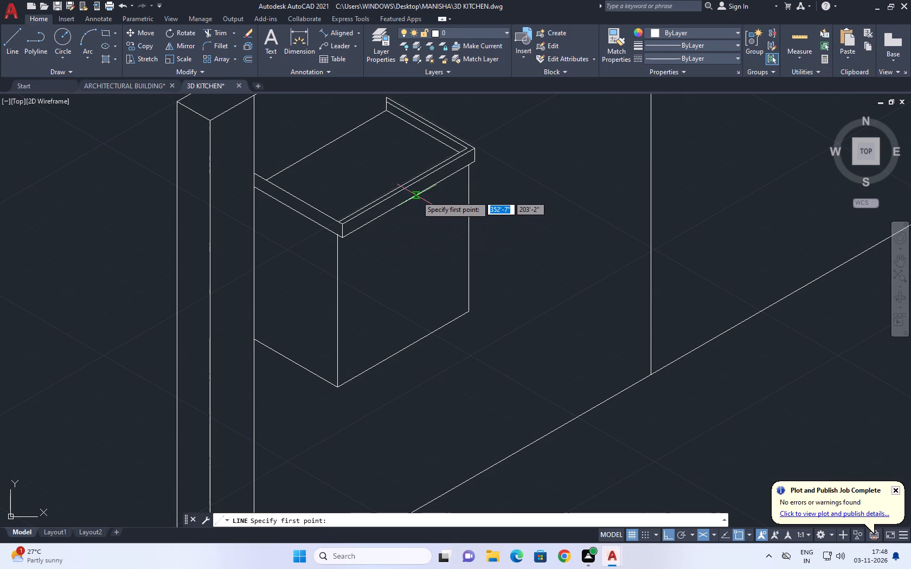
click(410, 199)
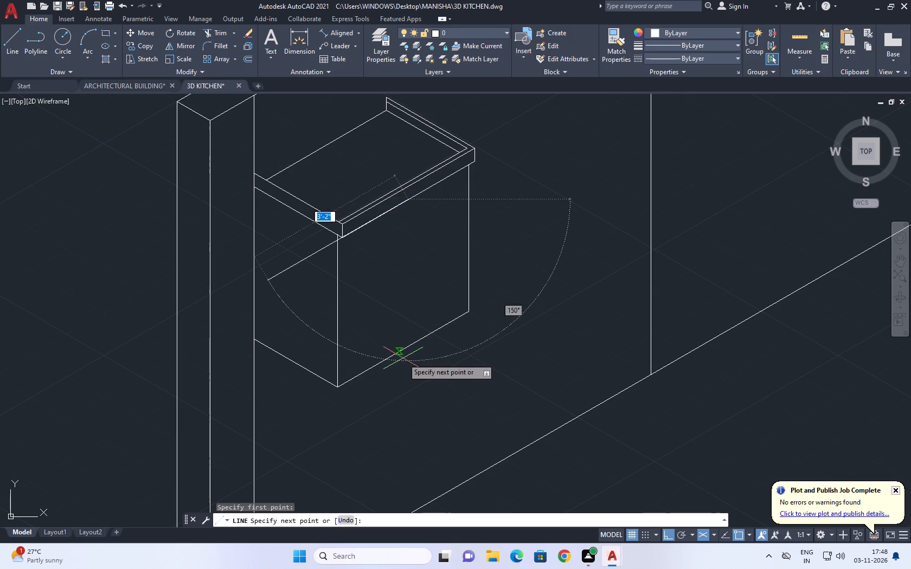
key(F5)
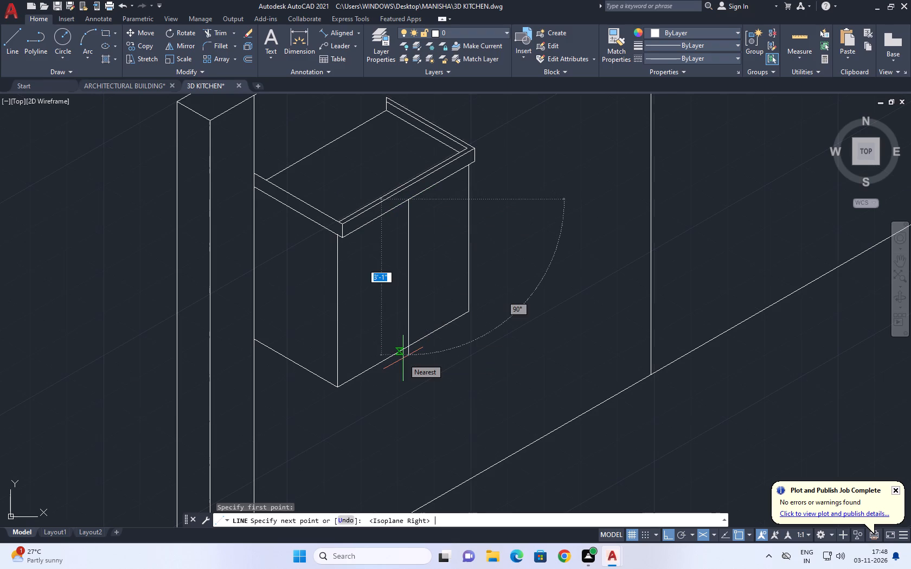
click(406, 373)
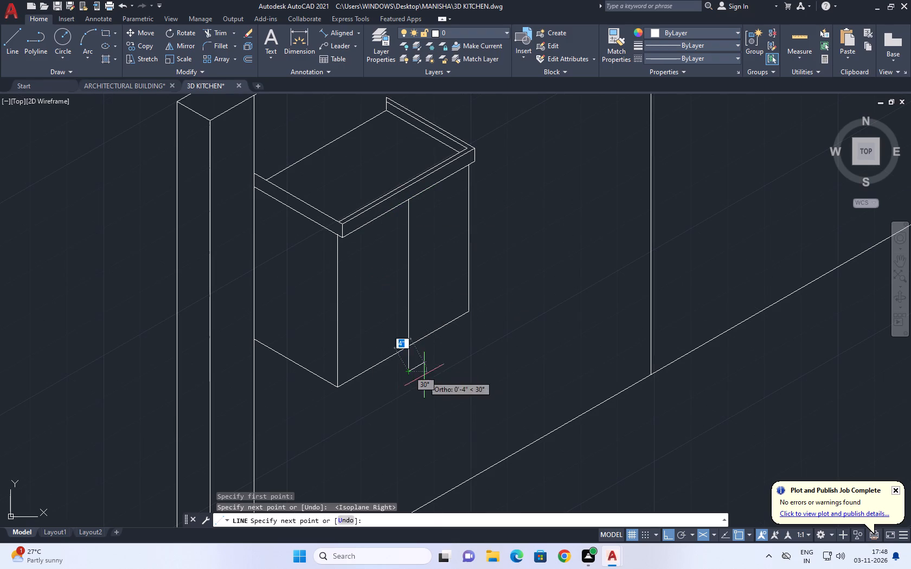
right_click(444, 370)
click(475, 387)
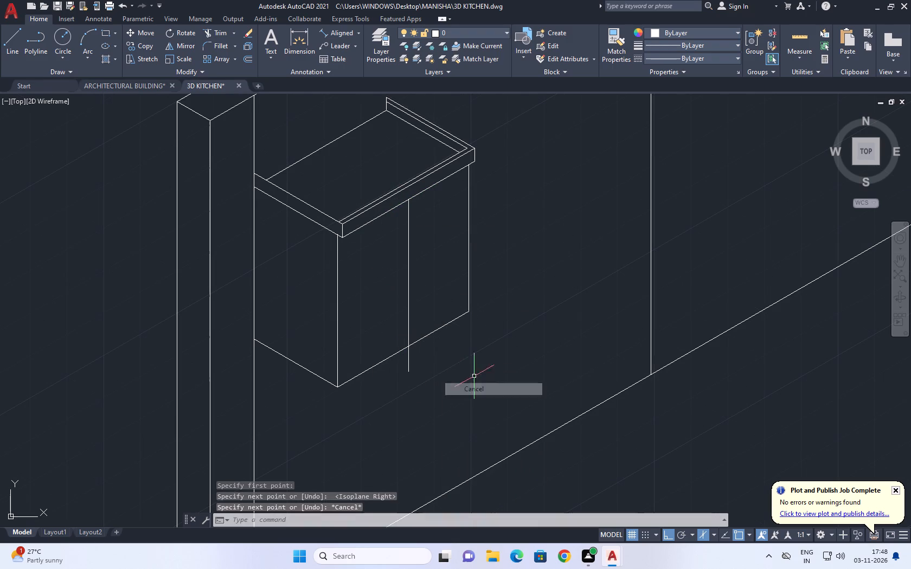
Trim the cabinet divider's overshooting end below the front-right base line.
click(224, 34)
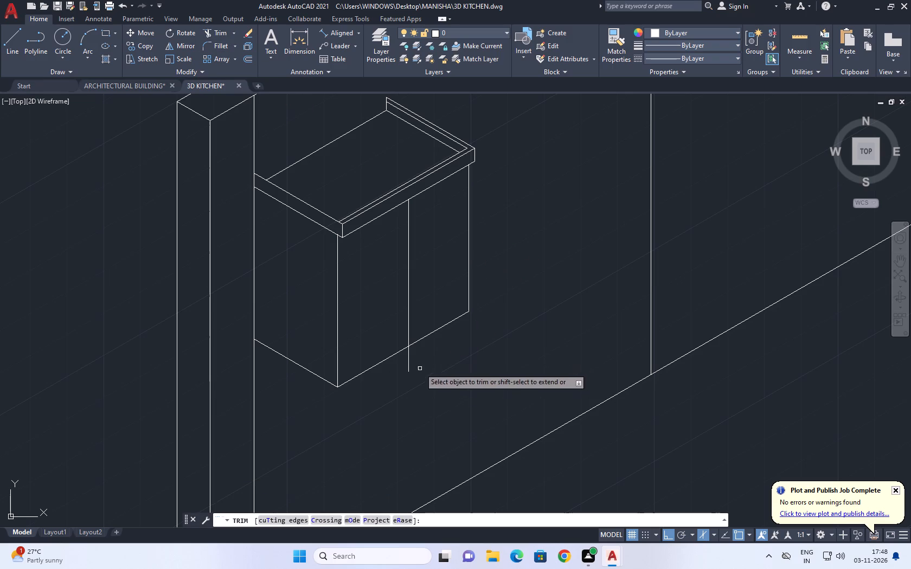
click(417, 357)
click(400, 367)
right_click(445, 364)
click(476, 381)
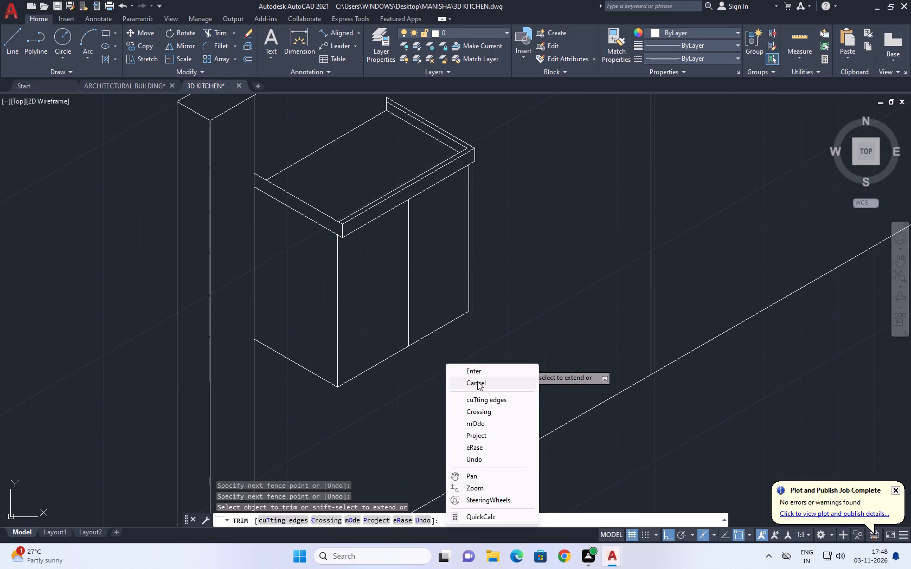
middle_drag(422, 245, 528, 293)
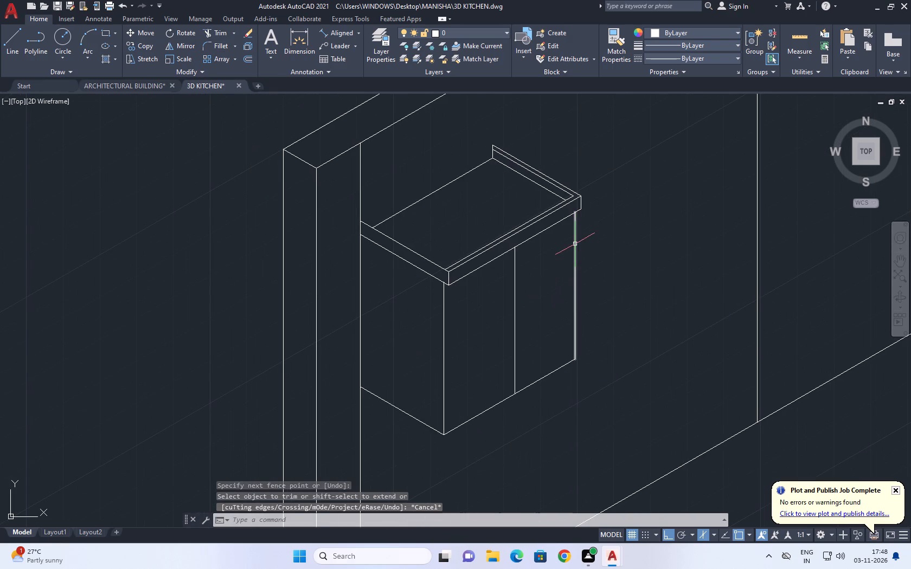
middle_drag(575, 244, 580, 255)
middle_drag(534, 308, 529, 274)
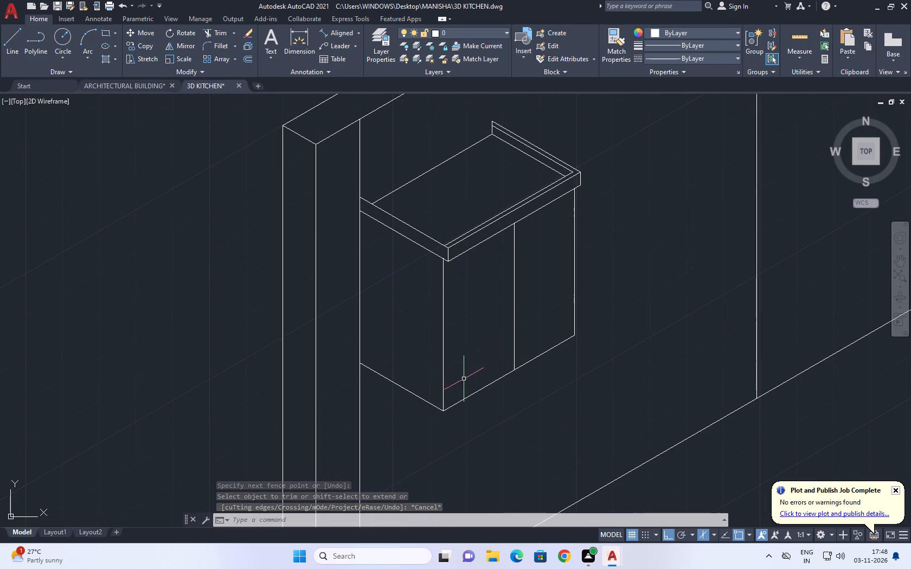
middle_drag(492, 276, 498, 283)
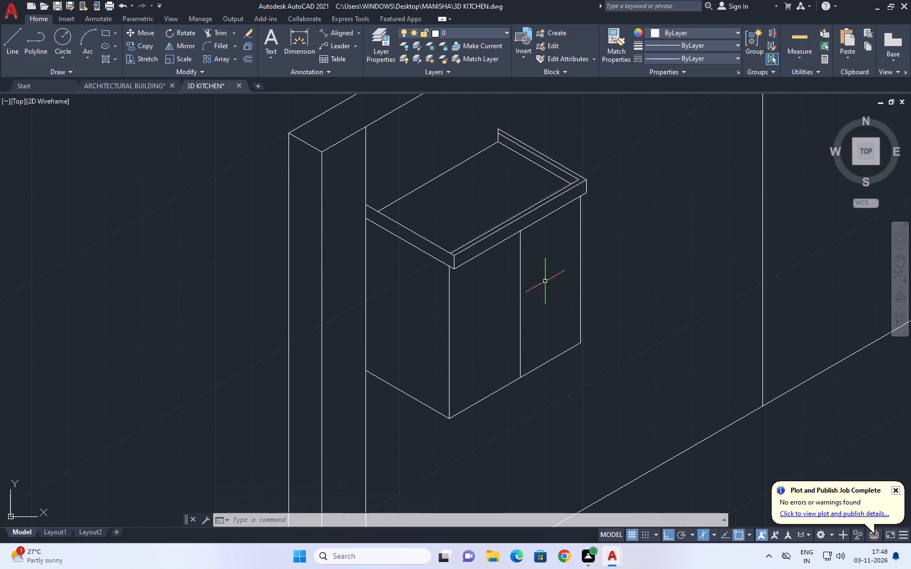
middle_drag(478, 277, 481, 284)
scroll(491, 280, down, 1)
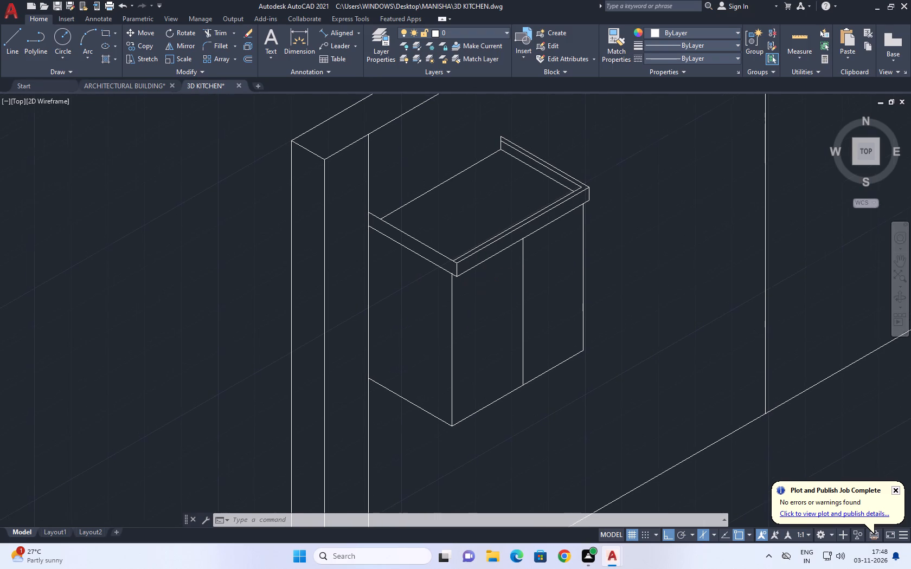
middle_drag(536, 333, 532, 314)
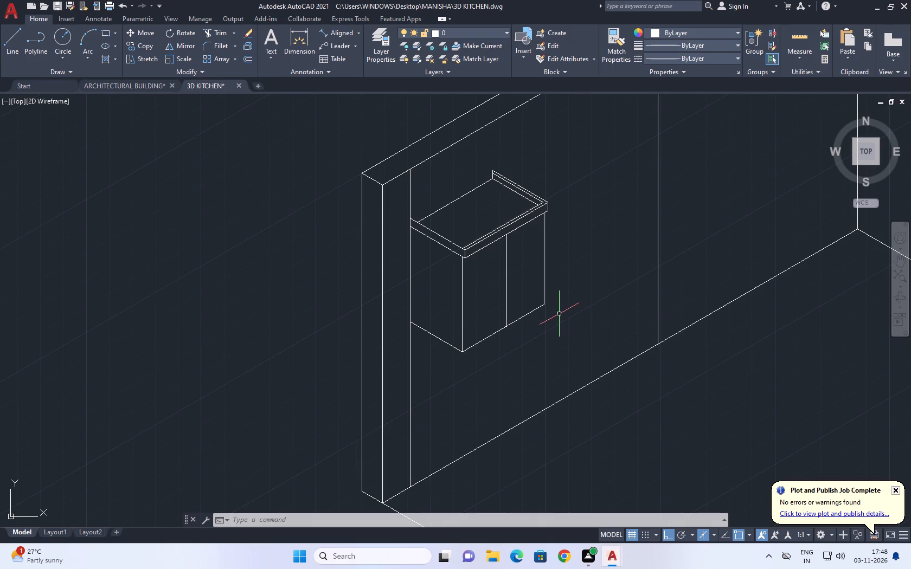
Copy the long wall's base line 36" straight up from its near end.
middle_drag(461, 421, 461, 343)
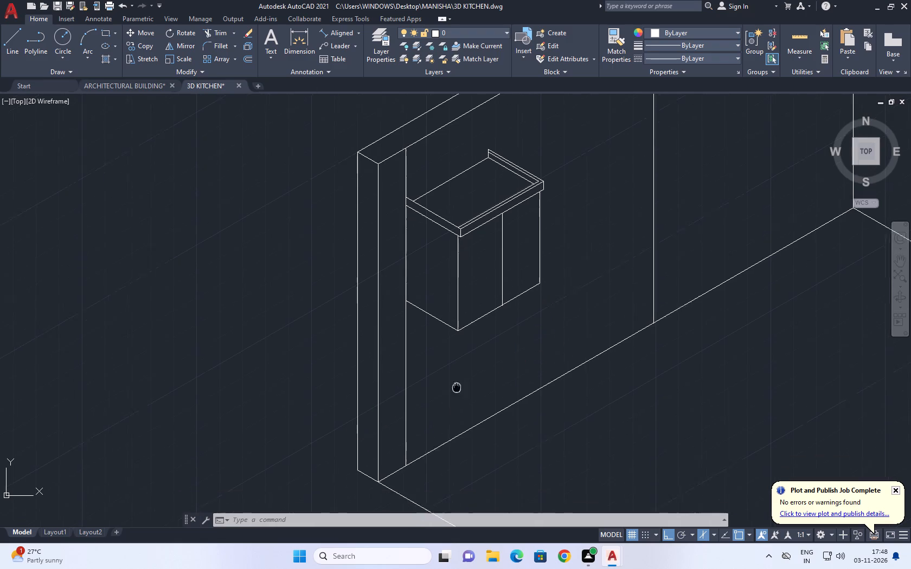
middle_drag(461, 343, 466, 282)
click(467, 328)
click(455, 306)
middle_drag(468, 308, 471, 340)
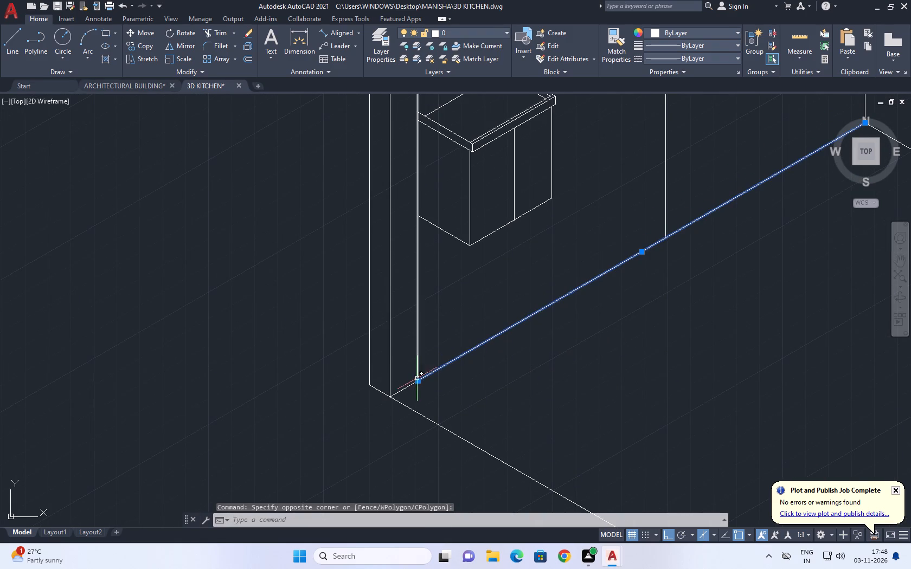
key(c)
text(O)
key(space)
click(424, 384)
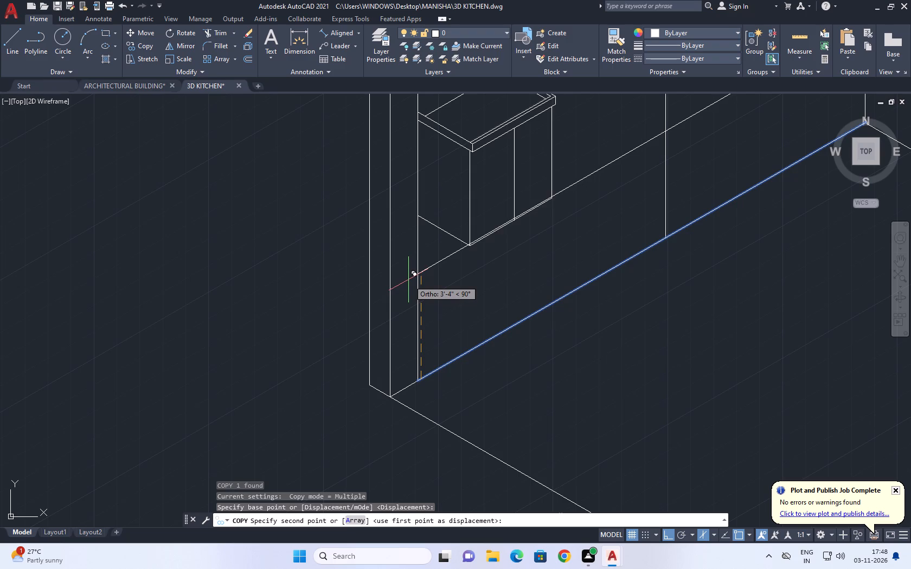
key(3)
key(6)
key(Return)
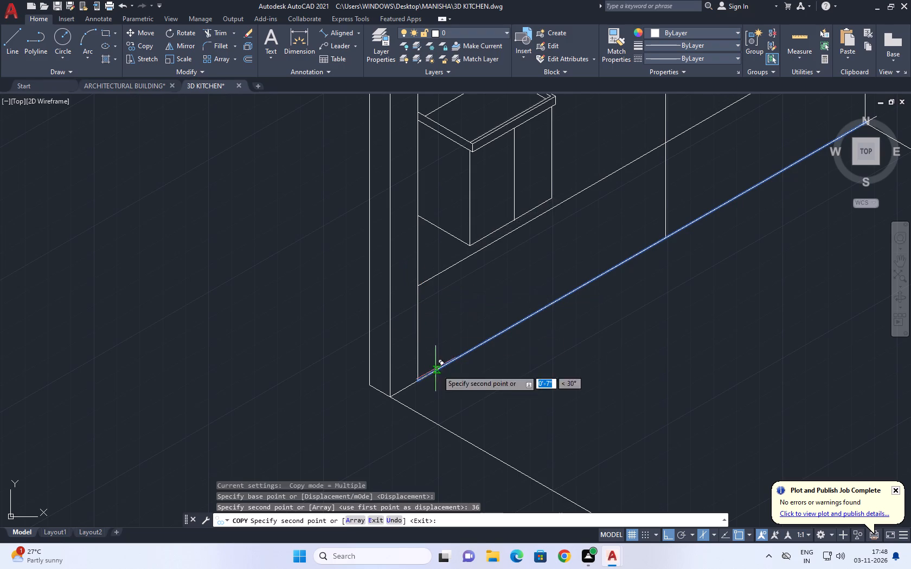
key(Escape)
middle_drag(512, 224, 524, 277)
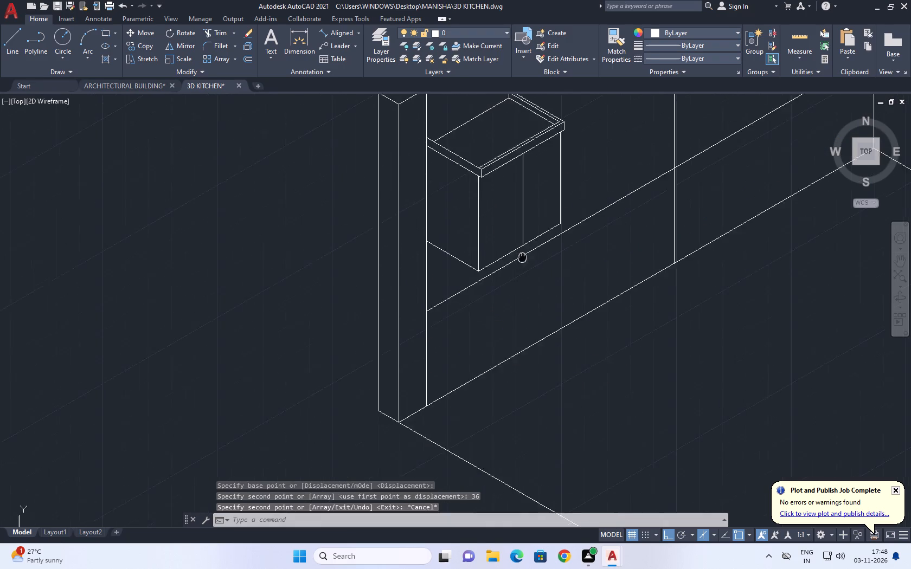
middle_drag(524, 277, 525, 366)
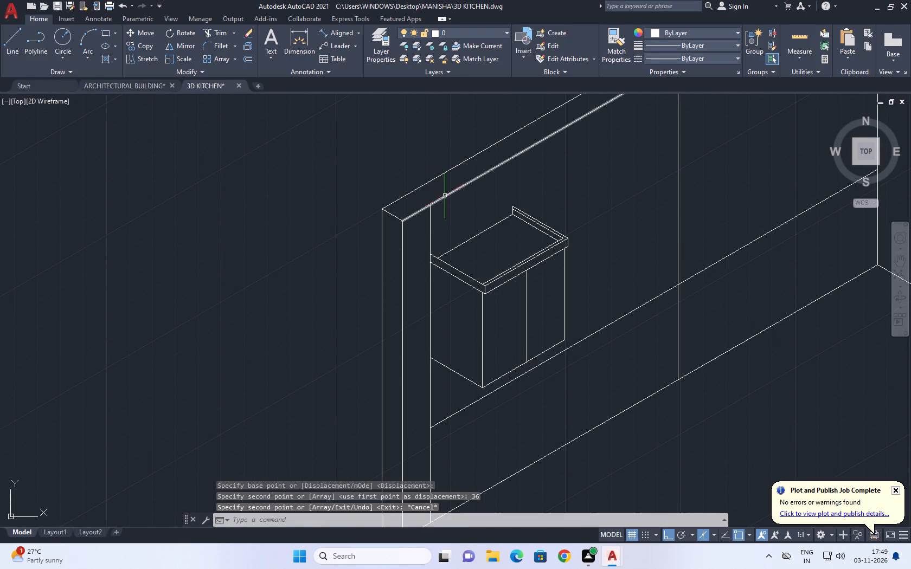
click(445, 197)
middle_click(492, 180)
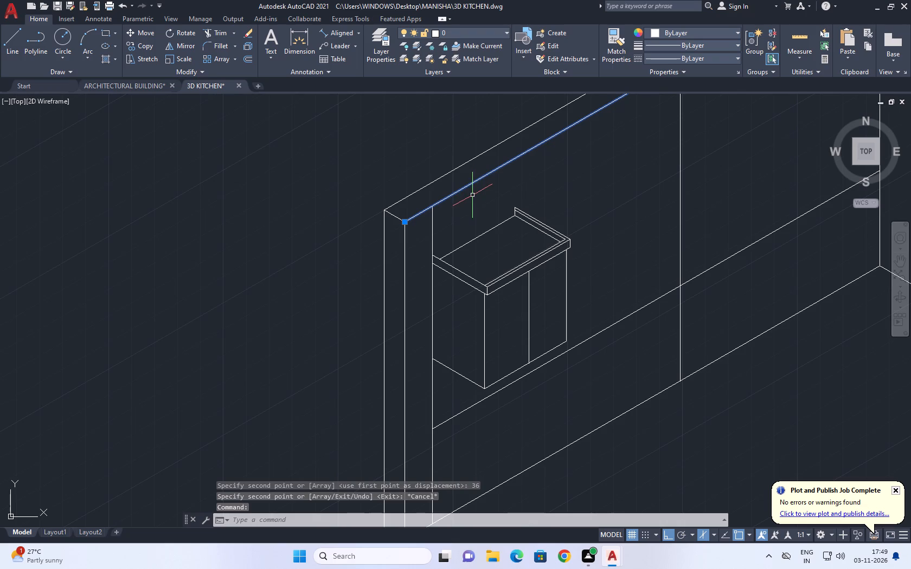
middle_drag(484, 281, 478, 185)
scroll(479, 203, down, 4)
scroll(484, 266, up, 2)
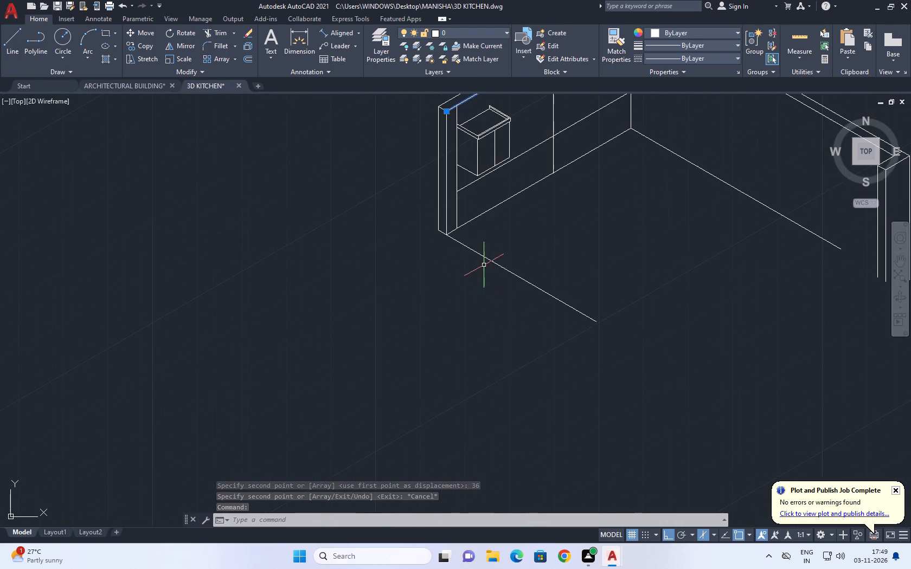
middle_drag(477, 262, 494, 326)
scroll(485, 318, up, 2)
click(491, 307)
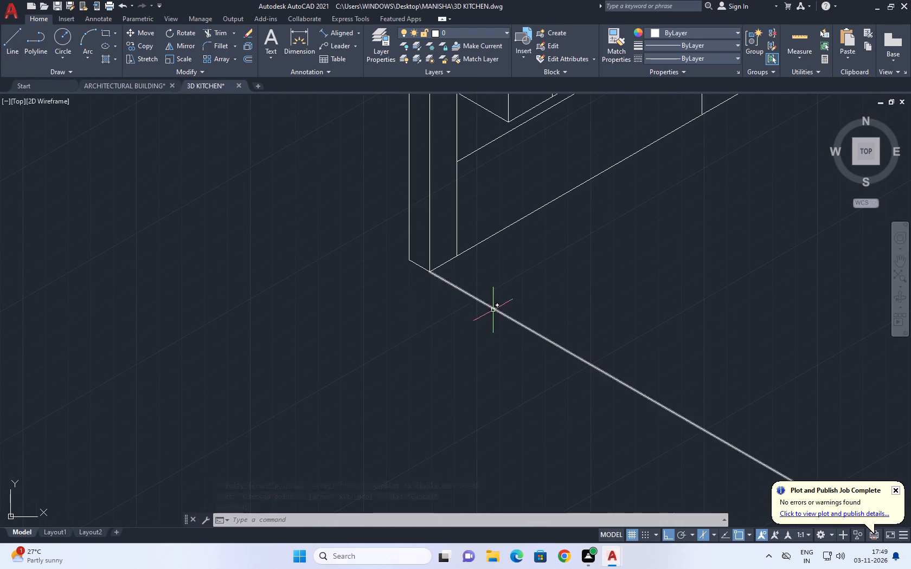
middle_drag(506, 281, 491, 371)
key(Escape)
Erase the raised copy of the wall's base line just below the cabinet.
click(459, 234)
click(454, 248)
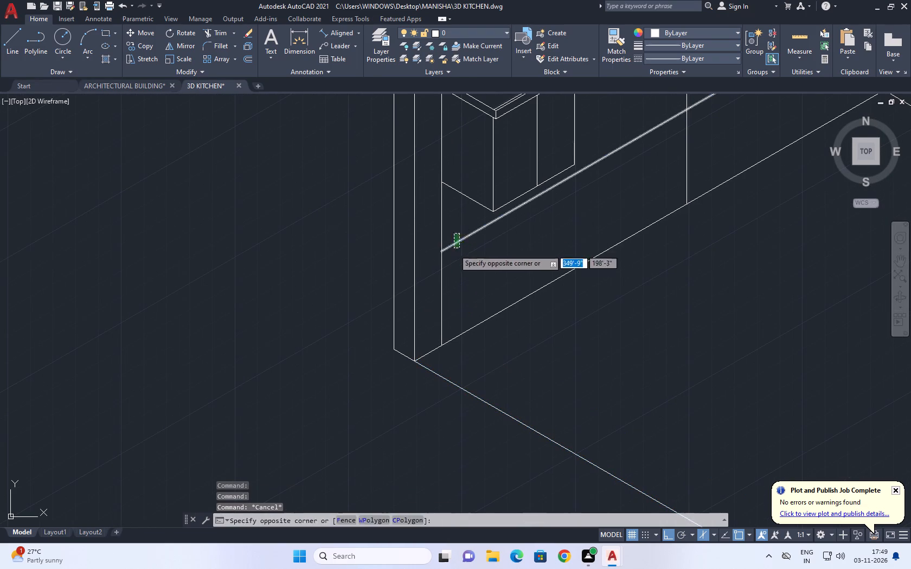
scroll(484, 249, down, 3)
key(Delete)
Copy the floor edge running from the near wall end's bottom corner 9" straight up.
scroll(519, 317, up, 2)
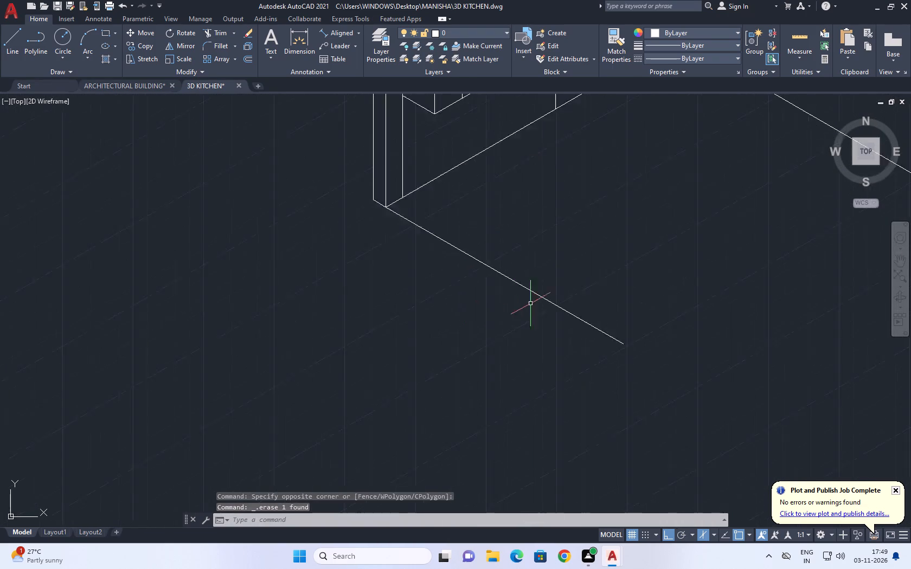
drag(549, 287, 540, 290)
drag(507, 305, 511, 311)
middle_drag(561, 302, 558, 351)
key(c)
key(o)
key(space)
click(435, 280)
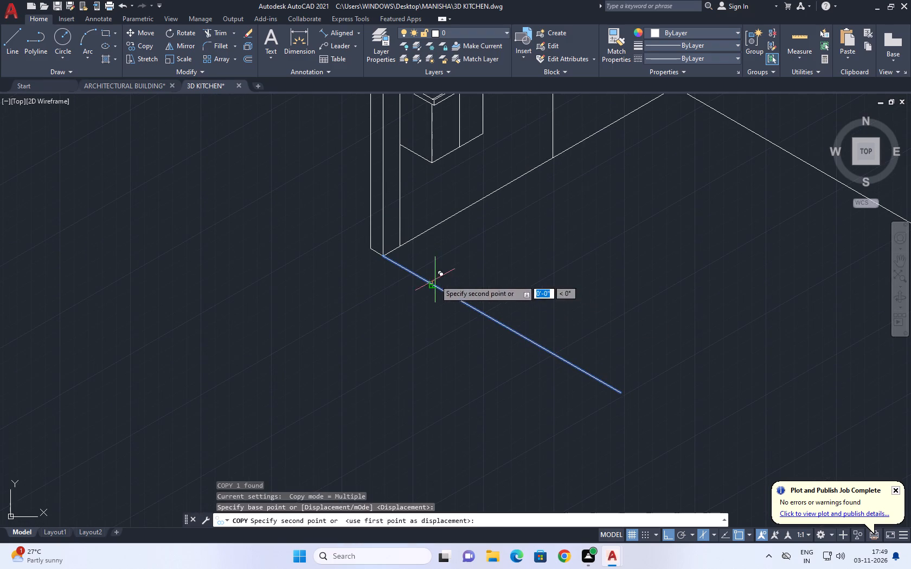
text(9)
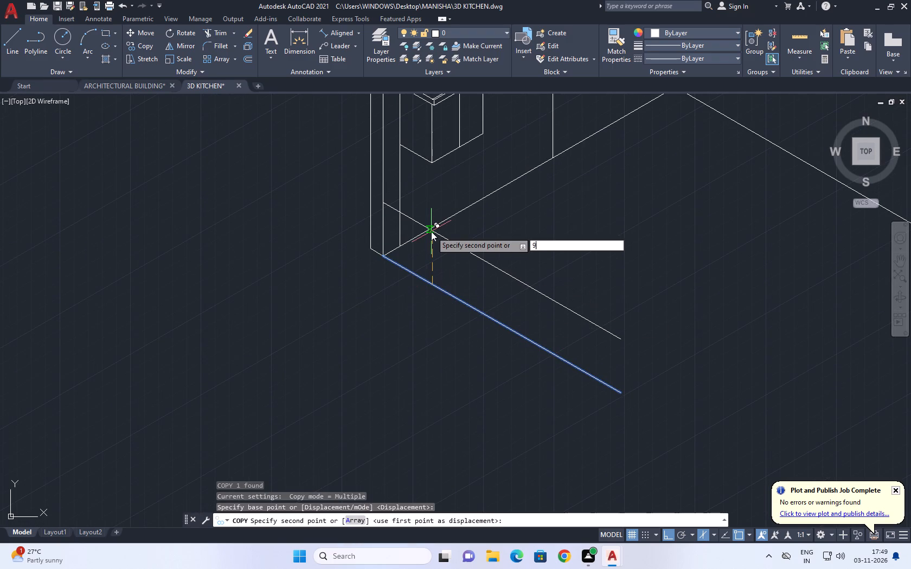
key(space)
key(Escape)
Trim the copied floor line's stub past the wall's inner vertical, and the inner vertical and wall base line below that copy.
scroll(367, 244, up, 3)
middle_drag(470, 289, 474, 303)
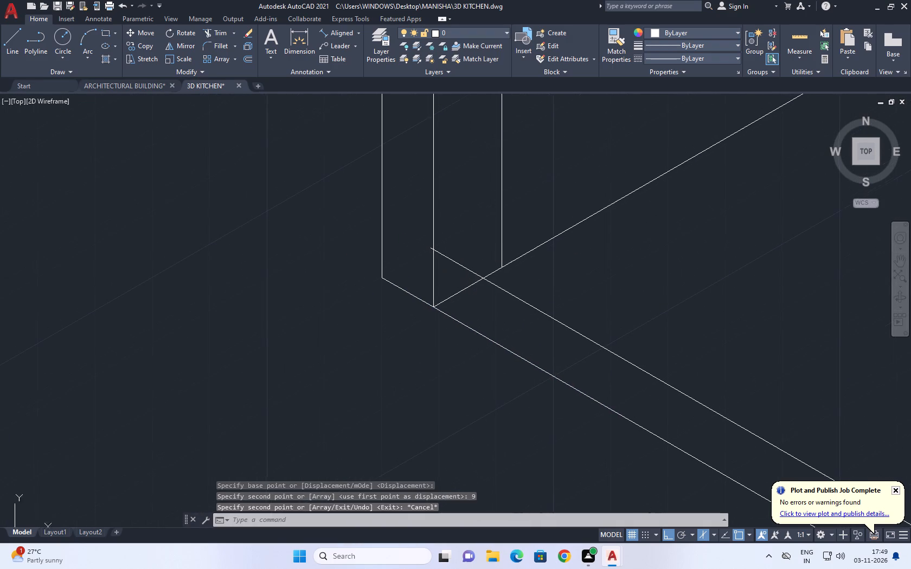
key(t)
key(r)
key(space)
click(428, 249)
scroll(429, 249, up, 2)
click(434, 243)
click(428, 249)
click(422, 275)
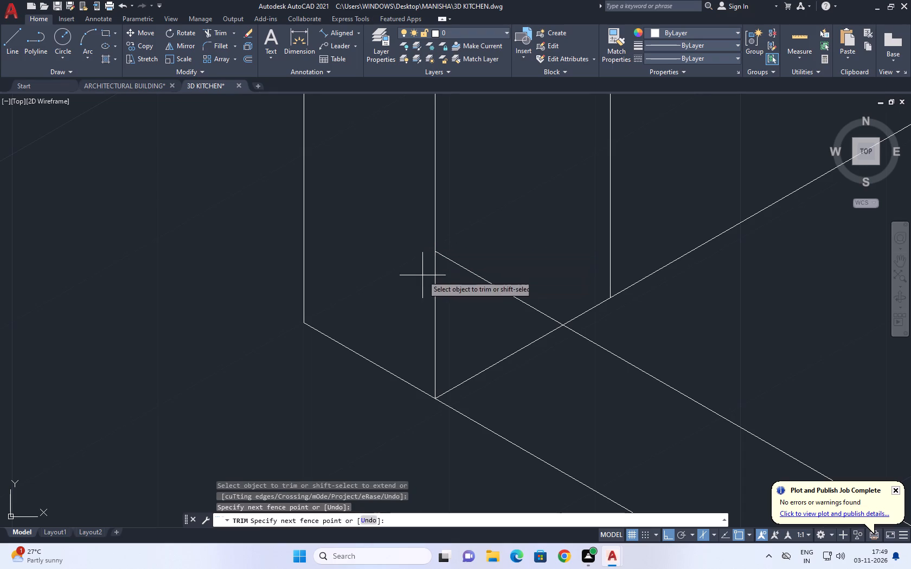
click(439, 330)
click(458, 352)
click(489, 382)
scroll(483, 354, down, 8)
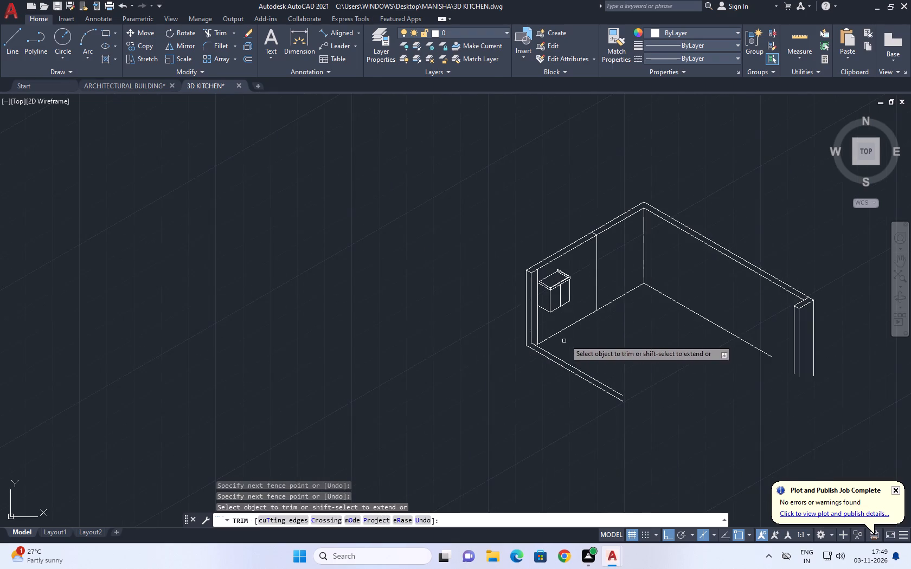
key(Escape)
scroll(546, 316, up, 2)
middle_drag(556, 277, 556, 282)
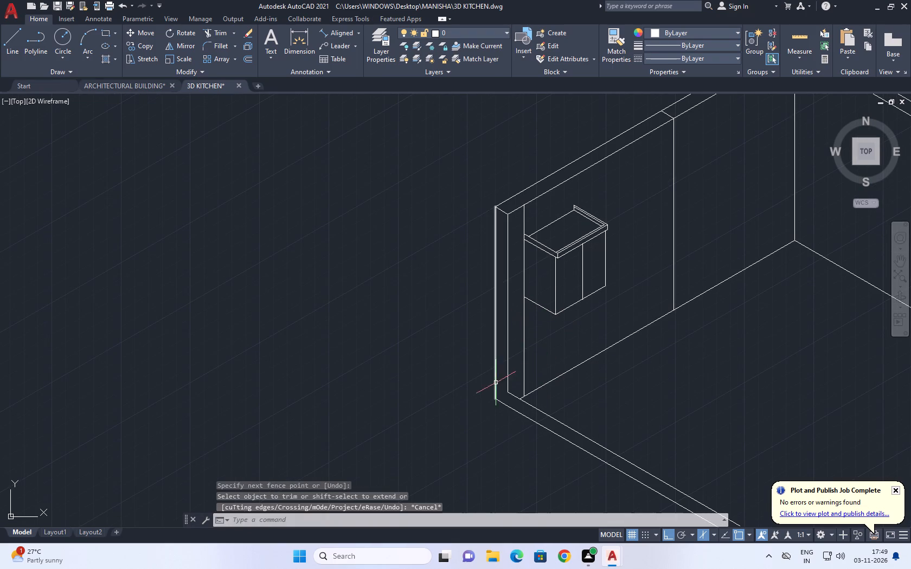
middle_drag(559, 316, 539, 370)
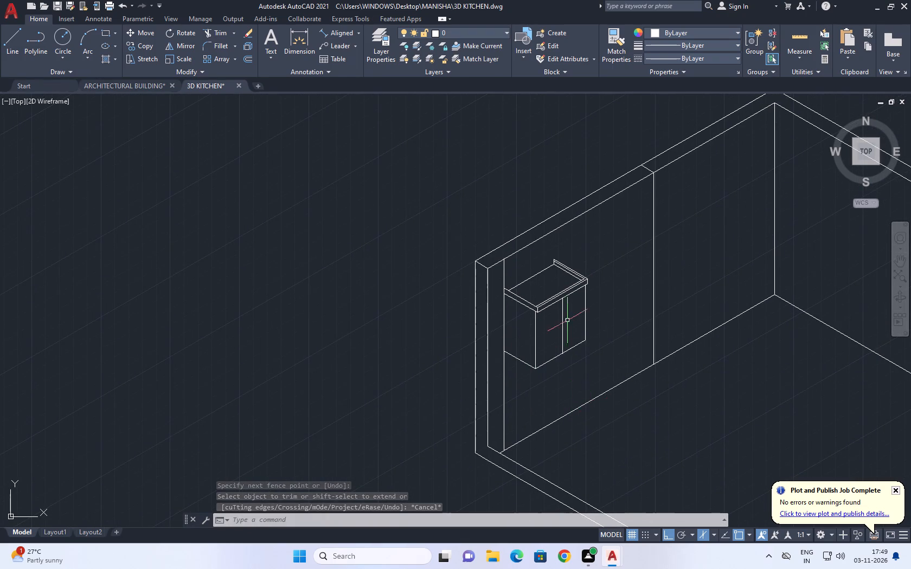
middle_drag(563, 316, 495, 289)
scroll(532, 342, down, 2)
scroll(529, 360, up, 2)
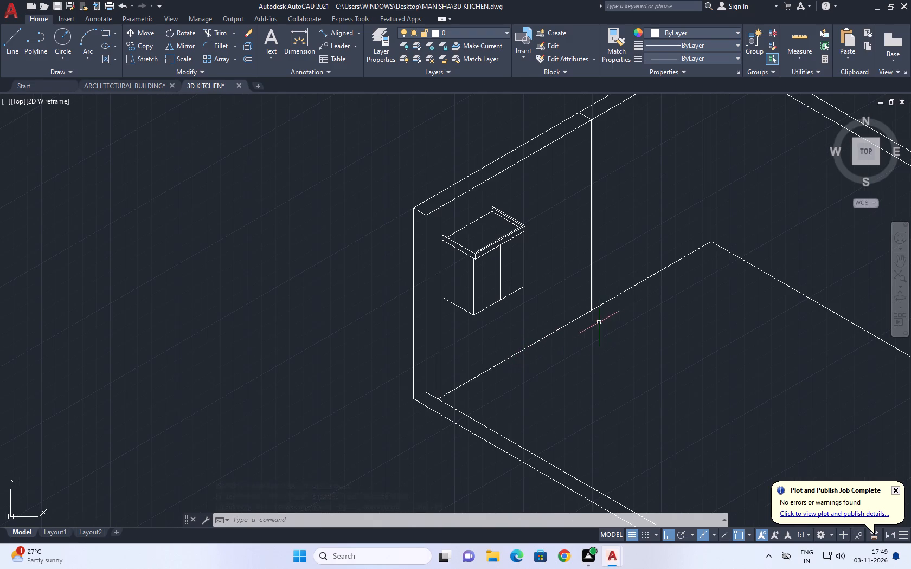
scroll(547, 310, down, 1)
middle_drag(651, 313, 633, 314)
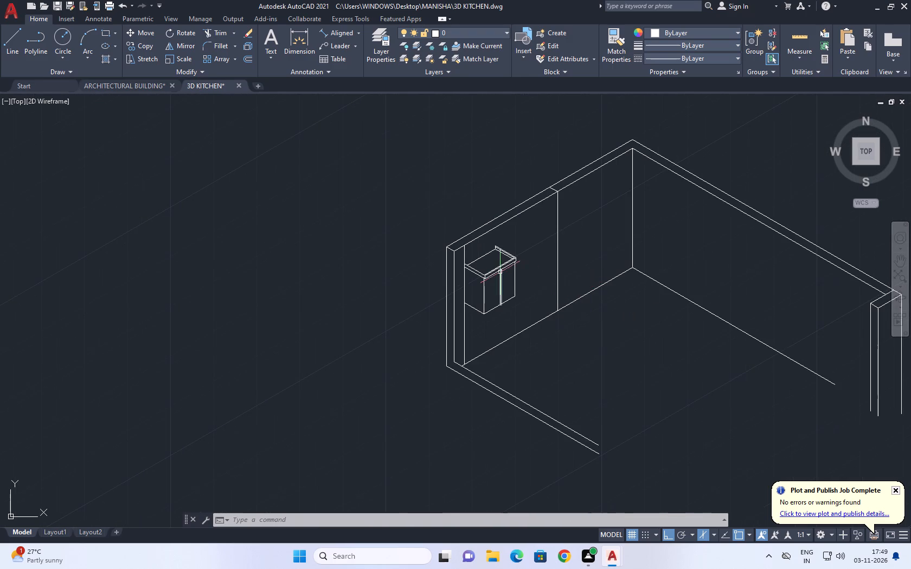
Copy the long wall's inner top edge 9" straight down.
scroll(483, 274, up, 2)
click(475, 182)
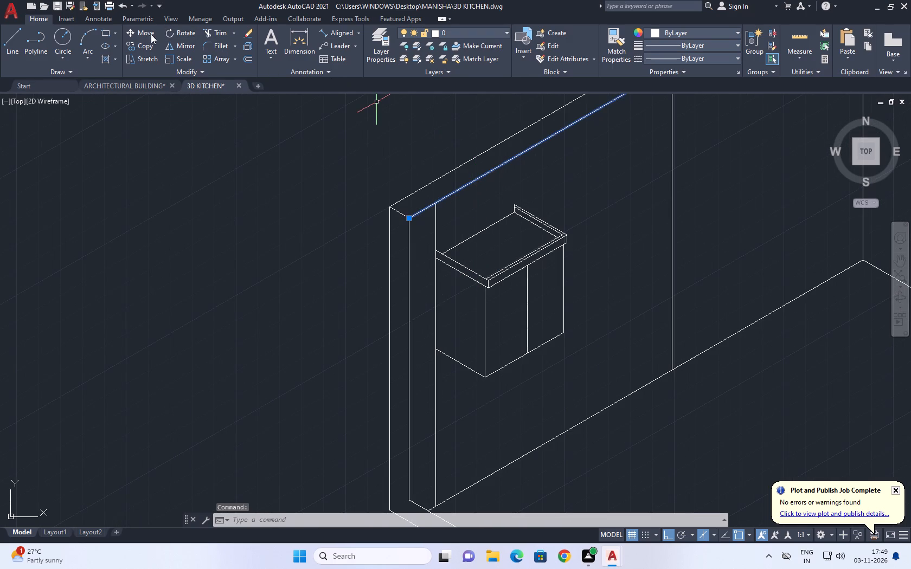
click(144, 48)
scroll(480, 237, up, 2)
click(462, 169)
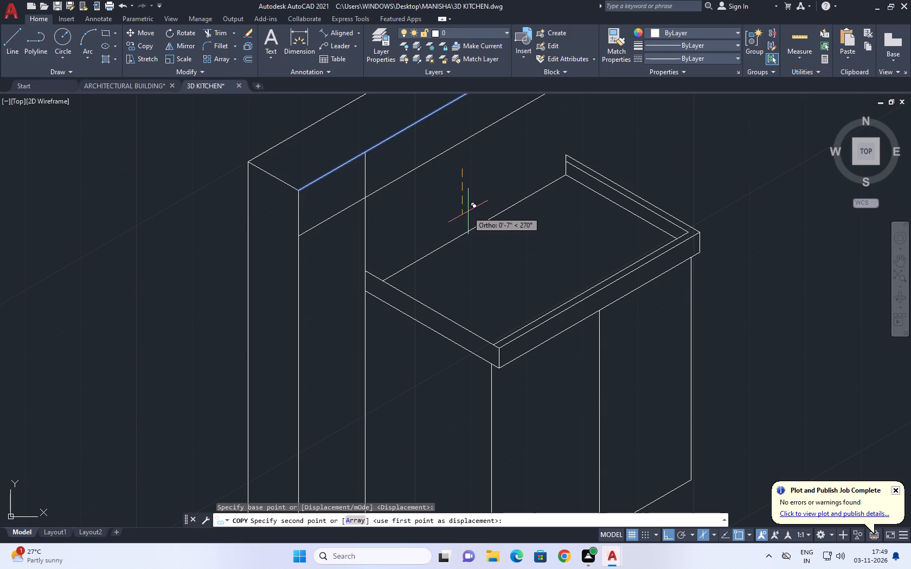
key(9)
key(Return)
key(Escape)
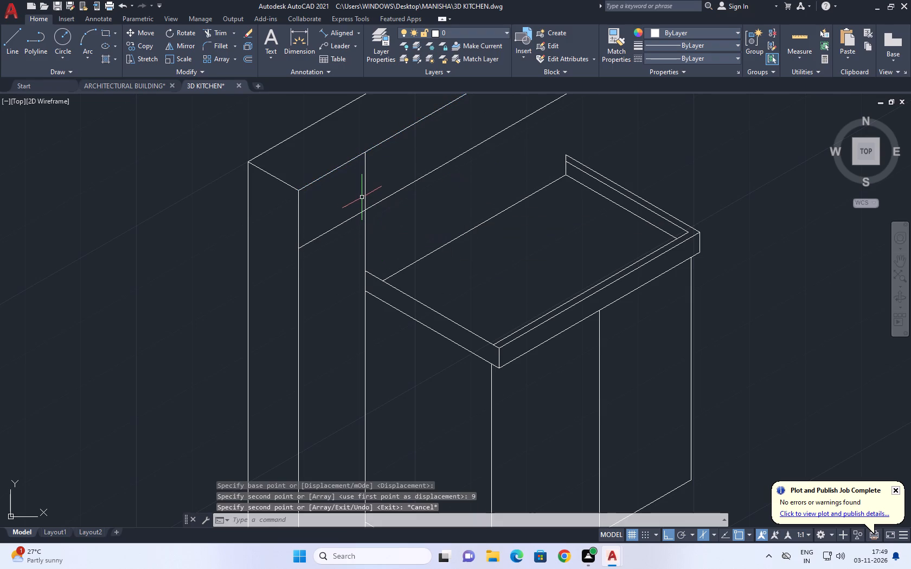
Trim the vertical line beside the tray unit where it extends above the copied top-edge line.
text(TR)
key(space)
click(368, 166)
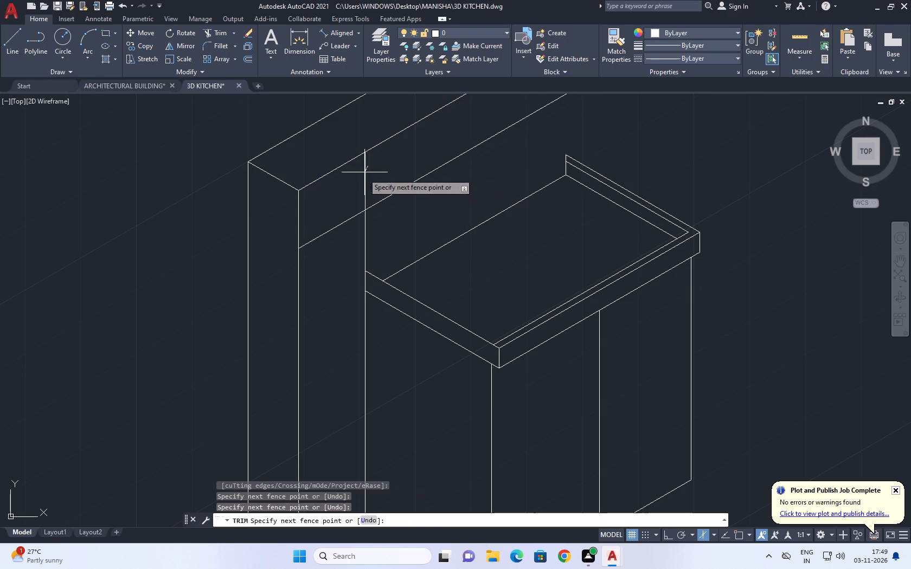
click(337, 191)
scroll(399, 186, down, 4)
key(Escape)
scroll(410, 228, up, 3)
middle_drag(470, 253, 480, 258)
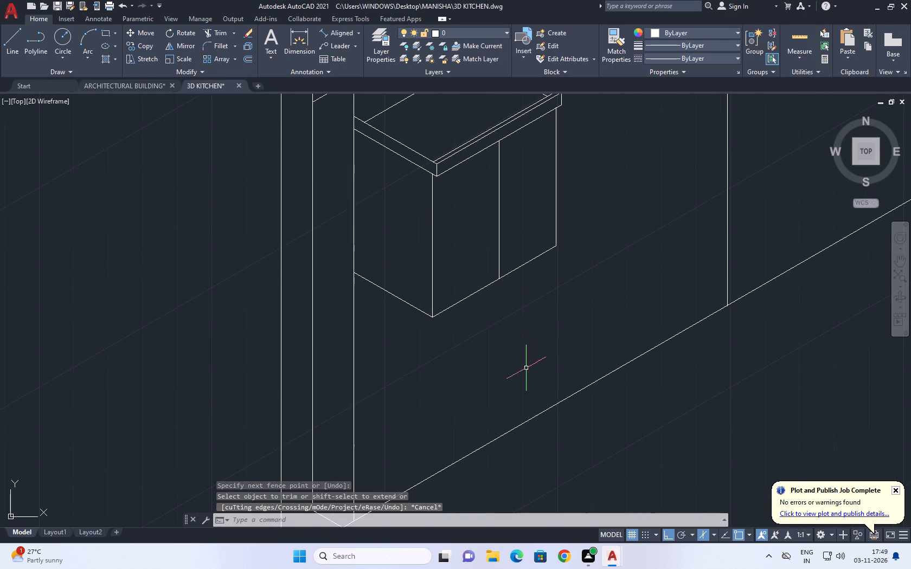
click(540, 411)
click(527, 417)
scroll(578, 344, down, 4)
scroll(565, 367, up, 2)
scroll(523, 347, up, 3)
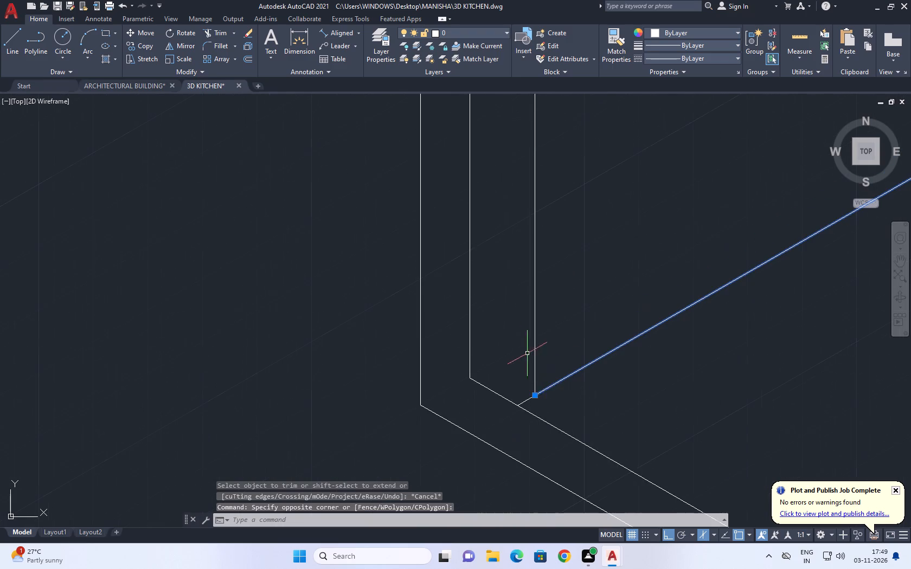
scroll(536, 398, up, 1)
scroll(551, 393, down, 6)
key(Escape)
Draw a line at 30° from the near wall end's inner bottom corner, along the long wall and past its far vertical corner.
scroll(554, 380, up, 2)
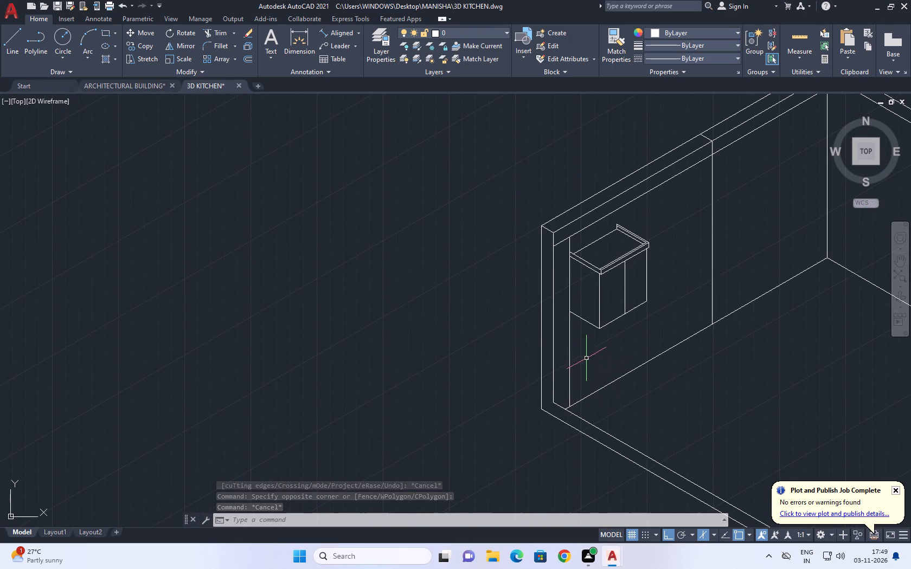
middle_drag(598, 381, 568, 399)
key(l)
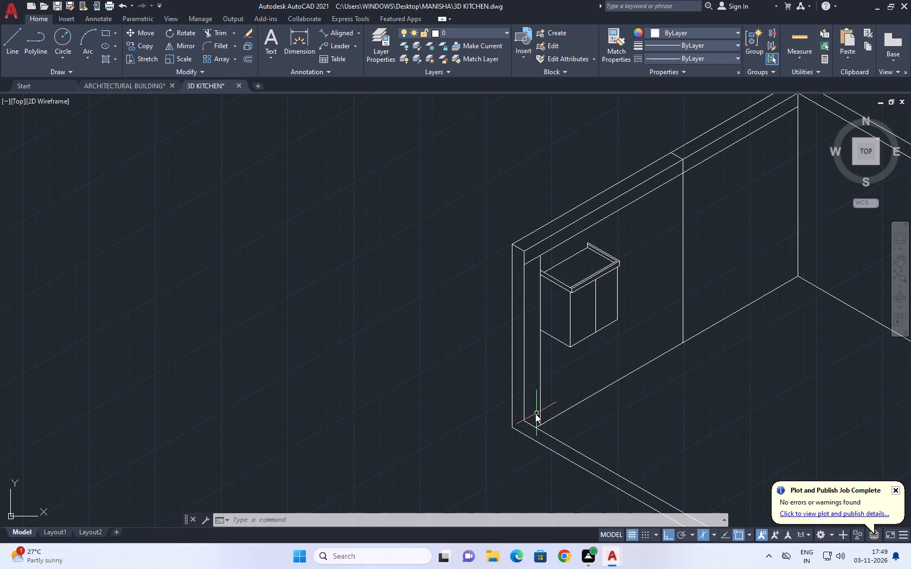
key(space)
click(522, 421)
scroll(583, 383, down, 2)
middle_drag(638, 348, 560, 376)
scroll(596, 356, up, 2)
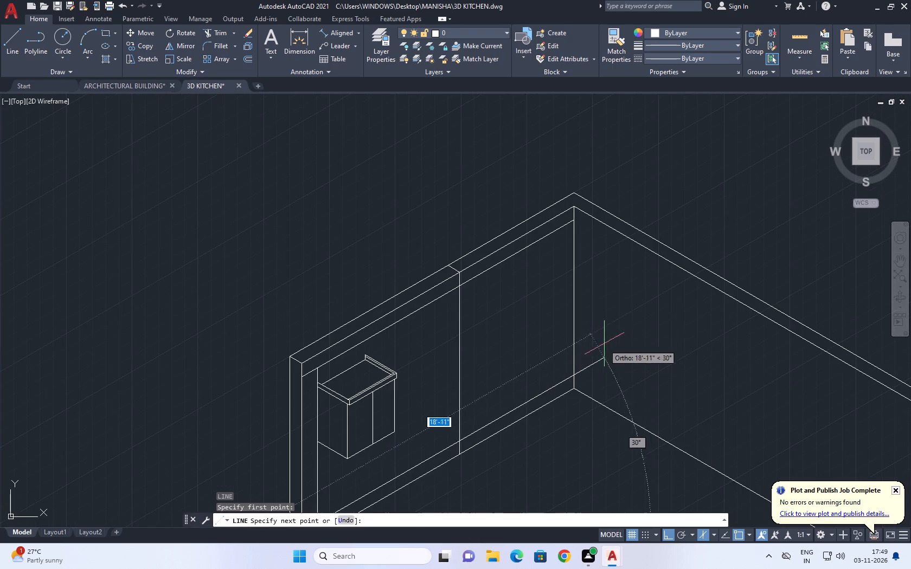
click(616, 334)
key(Escape)
Delete the long wall's old floor line, the one just below the newly drawn line.
middle_drag(551, 388, 560, 266)
scroll(525, 300, up, 1)
click(477, 320)
click(469, 361)
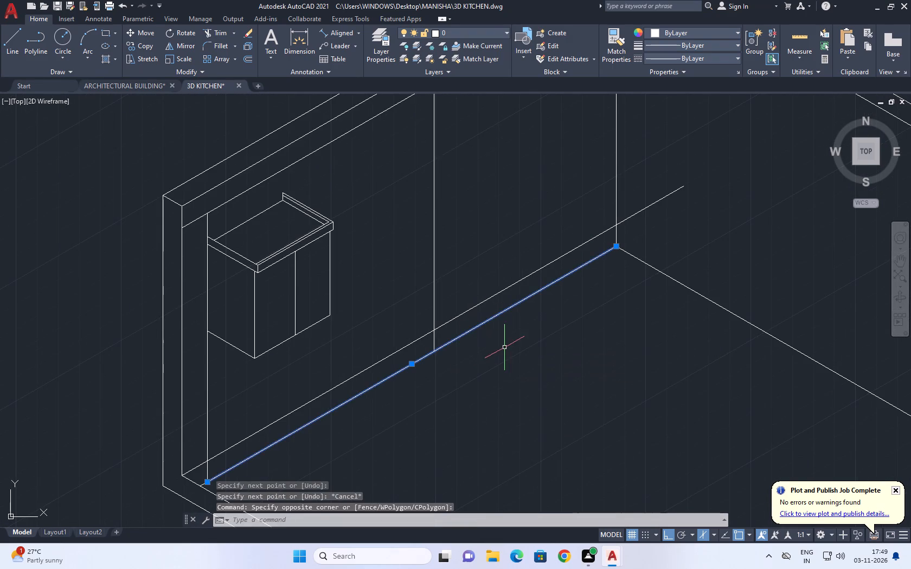
key(Delete)
Trim the vertical beside the tray unit below the new floor line, and remove the short slanted stub at its foot.
middle_drag(382, 384, 496, 241)
key(t)
key(r)
key(space)
scroll(310, 322, up, 3)
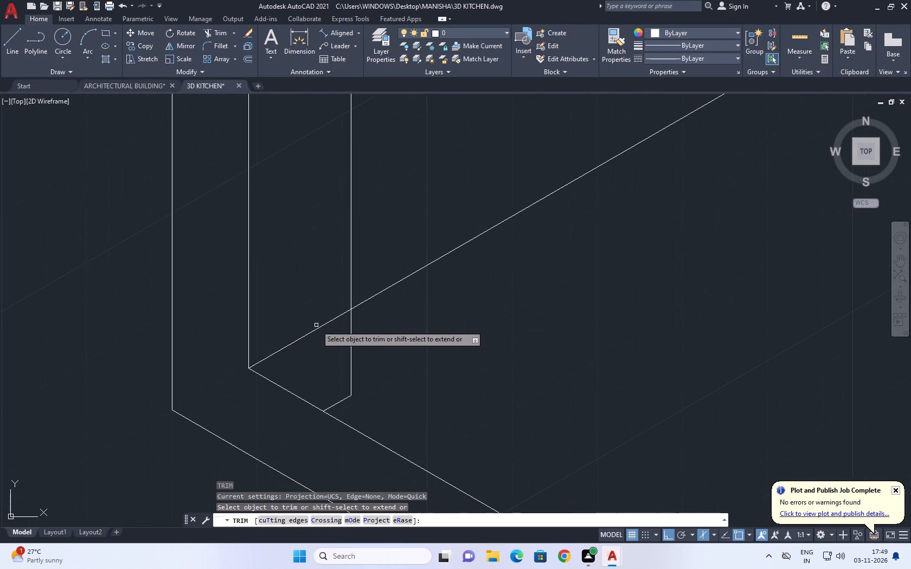
click(371, 348)
click(335, 358)
drag(342, 387, 345, 396)
click(370, 405)
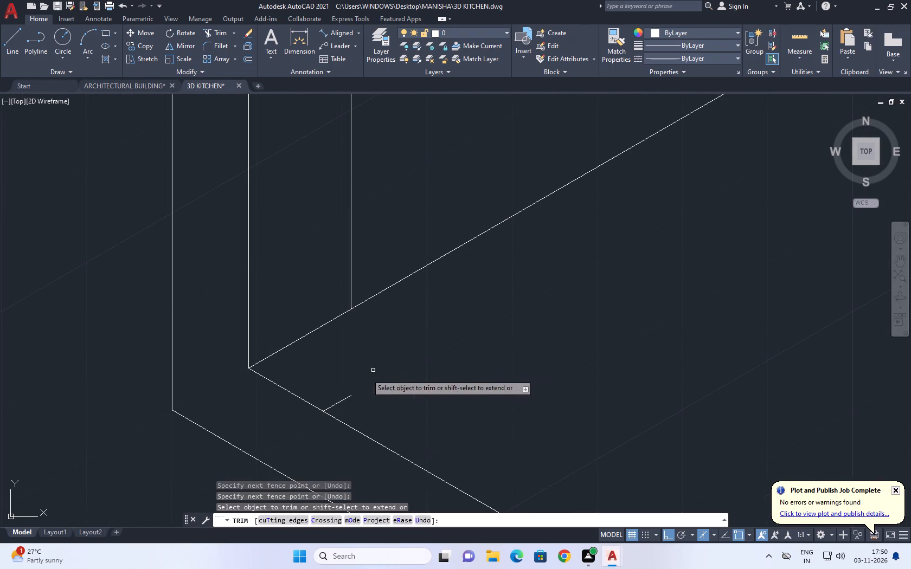
click(352, 398)
click(332, 393)
scroll(434, 351, down, 7)
key(Escape)
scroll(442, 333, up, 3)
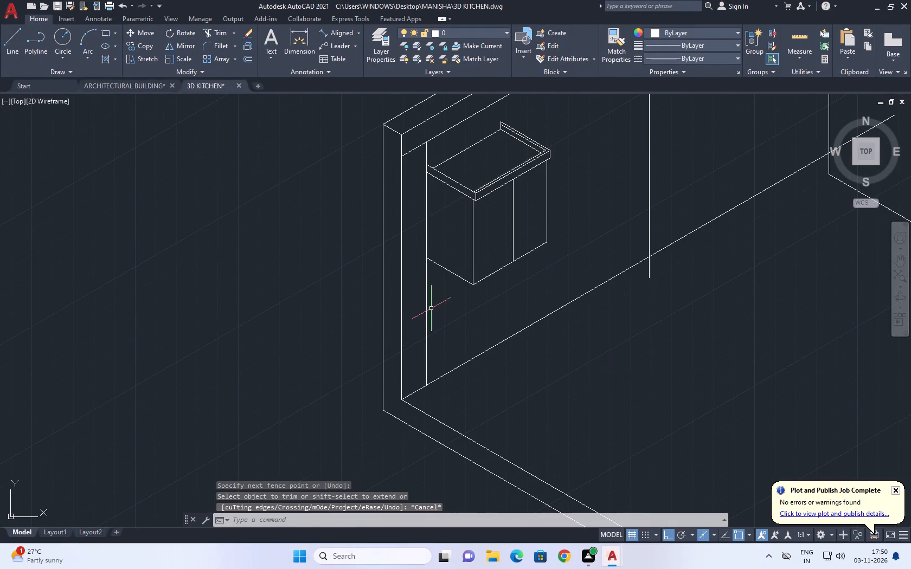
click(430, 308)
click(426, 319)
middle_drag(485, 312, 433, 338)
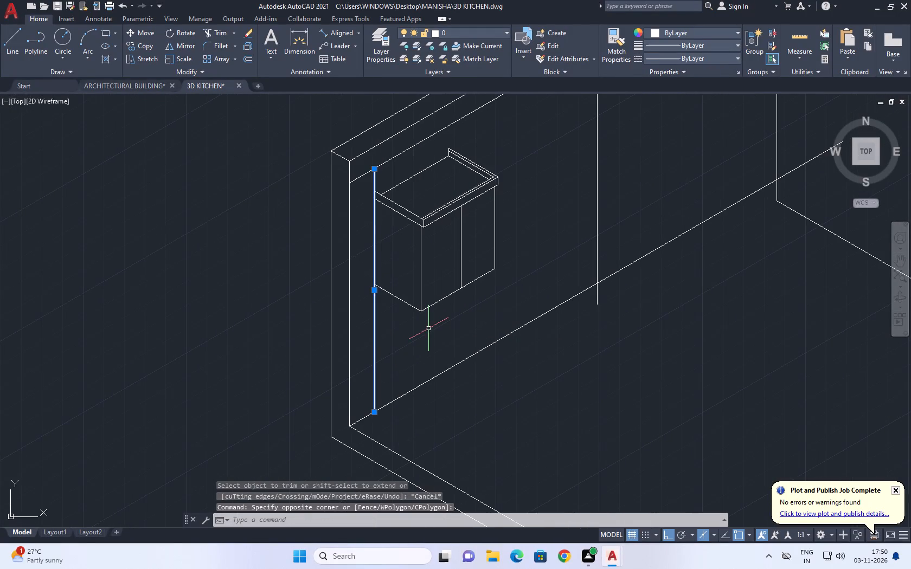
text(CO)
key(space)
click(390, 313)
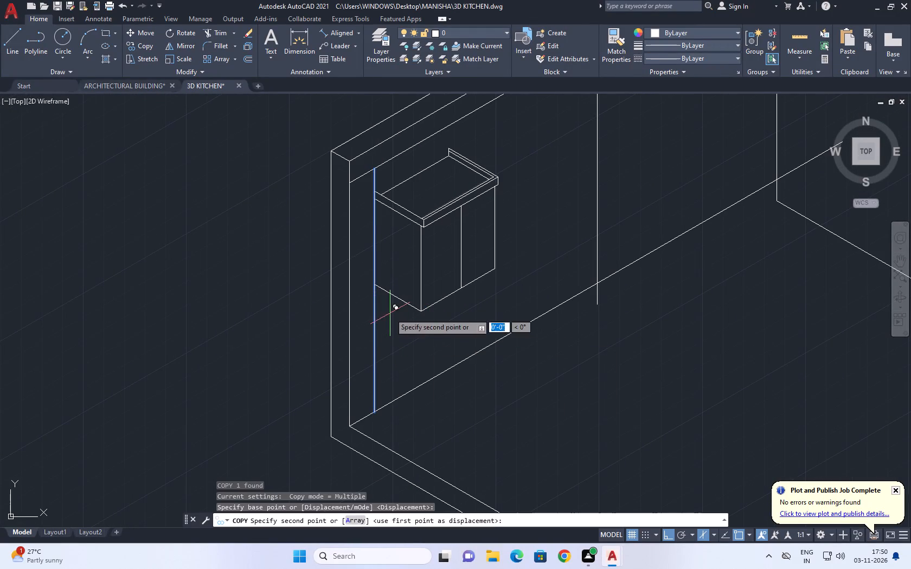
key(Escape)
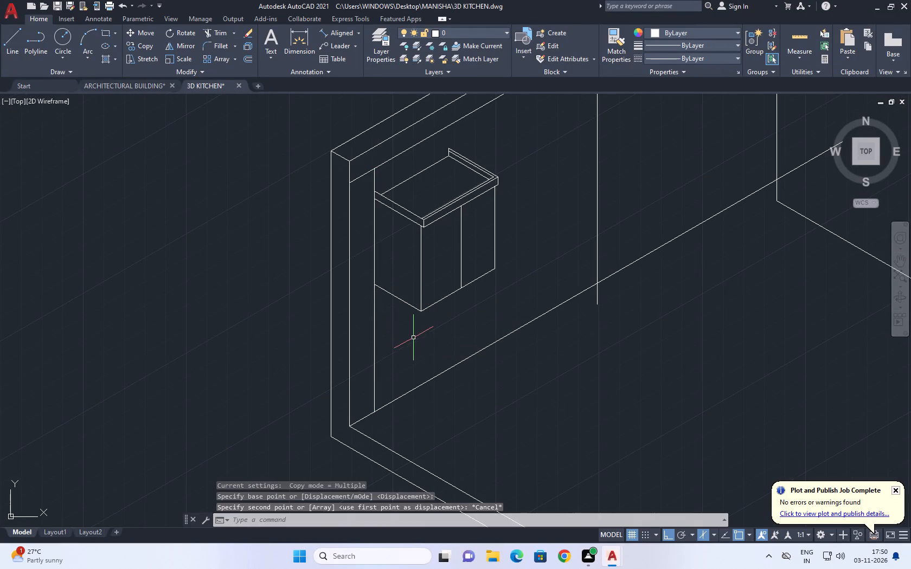
Copy the long wall's floor line 36" straight up.
click(453, 382)
click(438, 361)
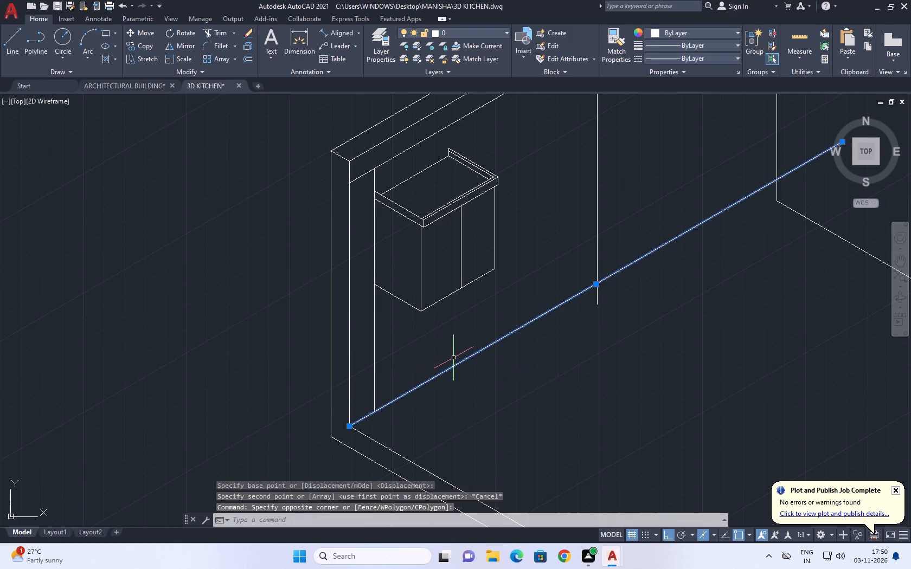
text(CO)
key(space)
click(440, 350)
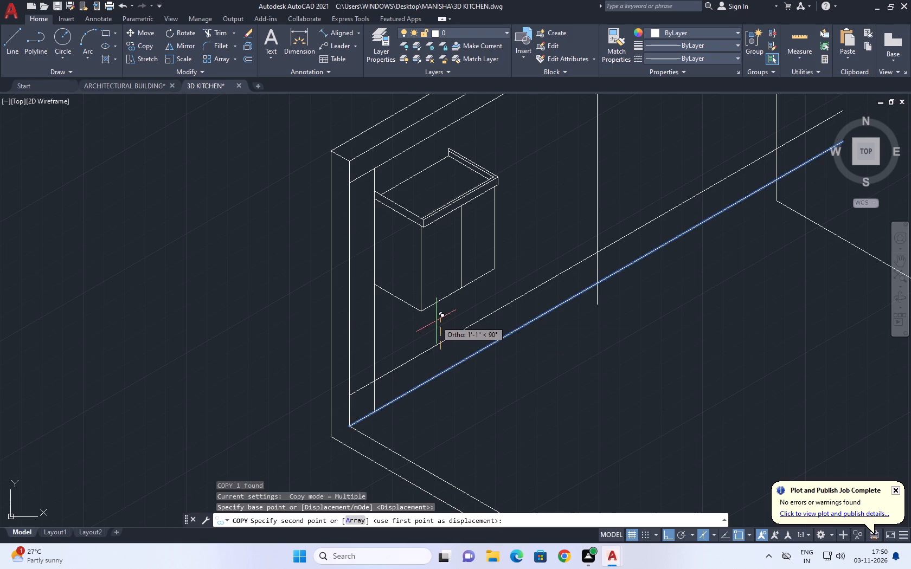
key(3)
key(BackSpace)
text(36)
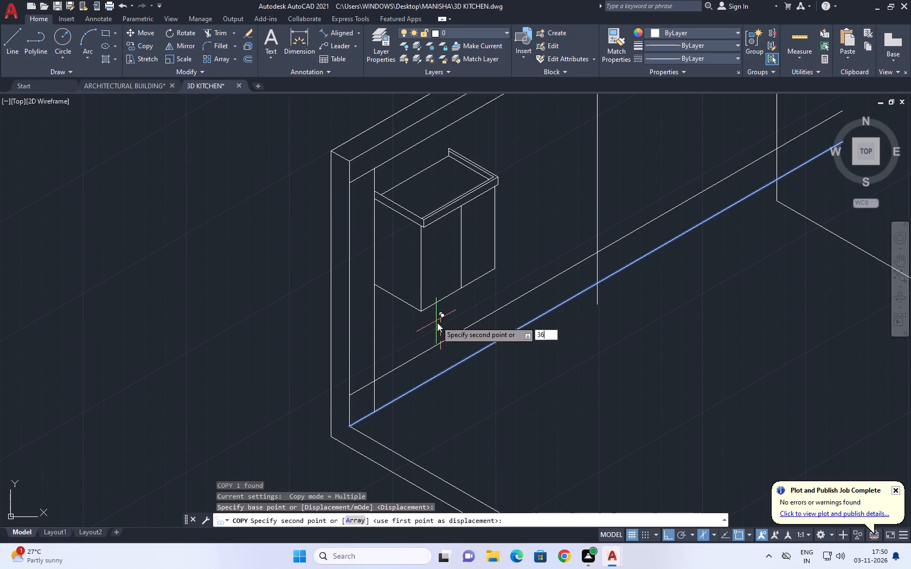
key(Return)
key(Escape)
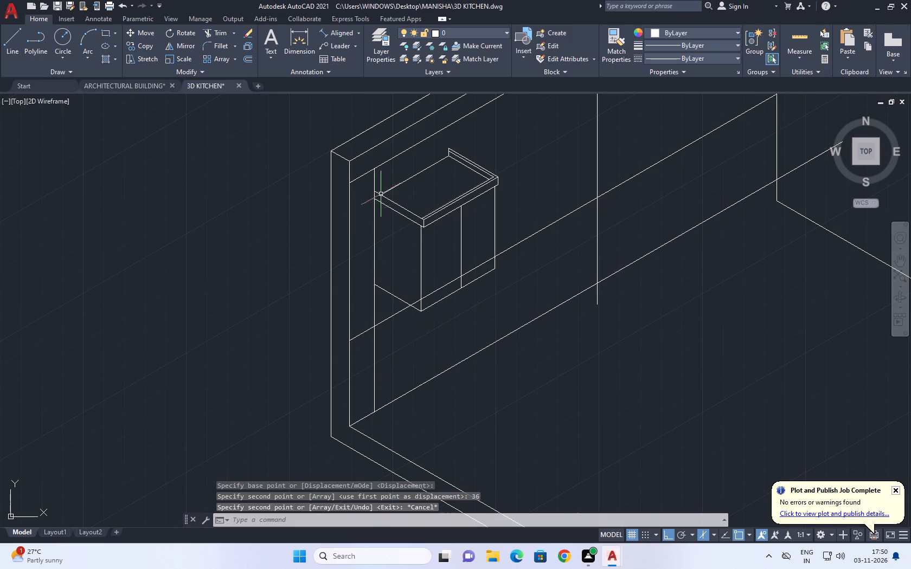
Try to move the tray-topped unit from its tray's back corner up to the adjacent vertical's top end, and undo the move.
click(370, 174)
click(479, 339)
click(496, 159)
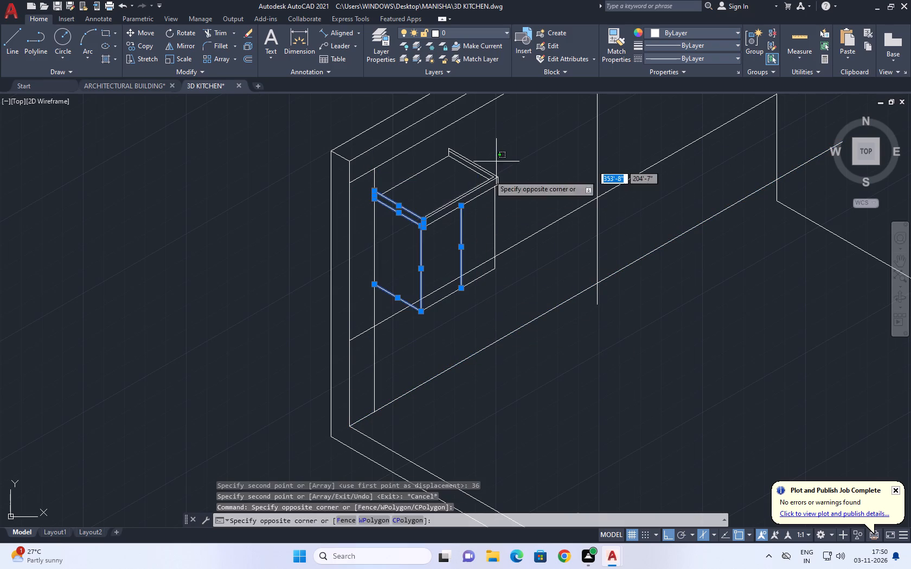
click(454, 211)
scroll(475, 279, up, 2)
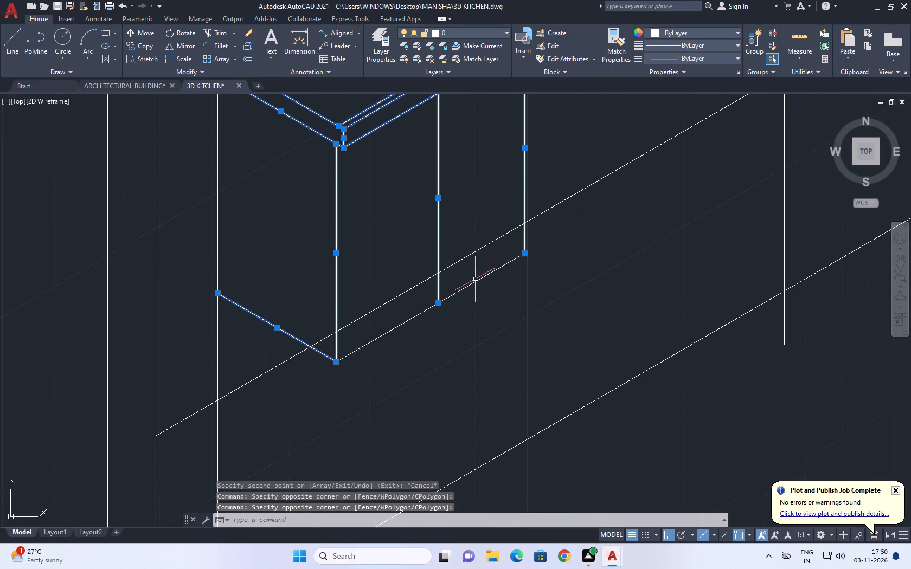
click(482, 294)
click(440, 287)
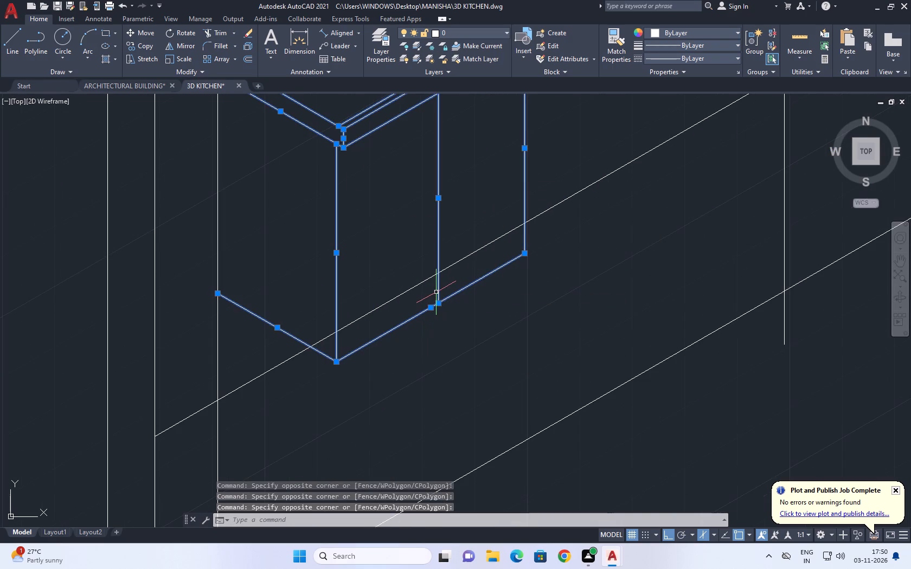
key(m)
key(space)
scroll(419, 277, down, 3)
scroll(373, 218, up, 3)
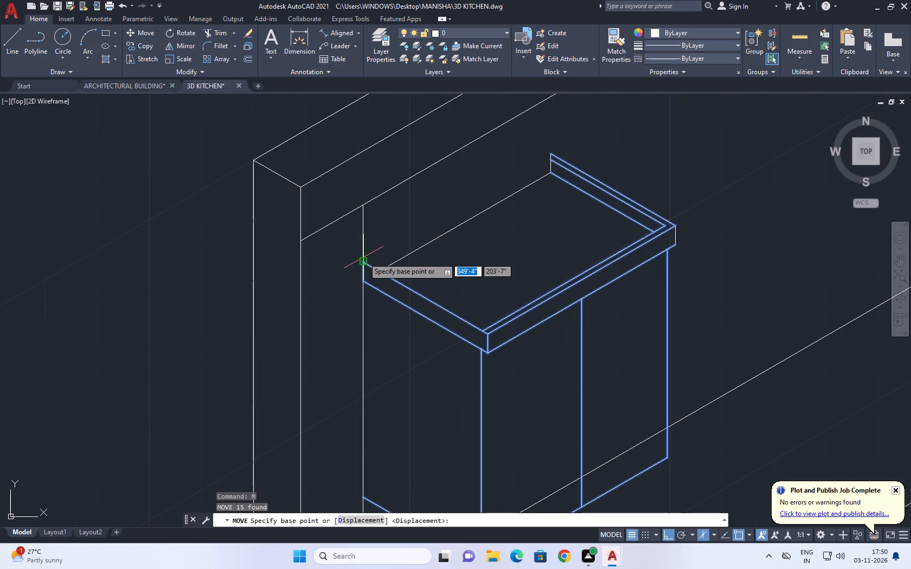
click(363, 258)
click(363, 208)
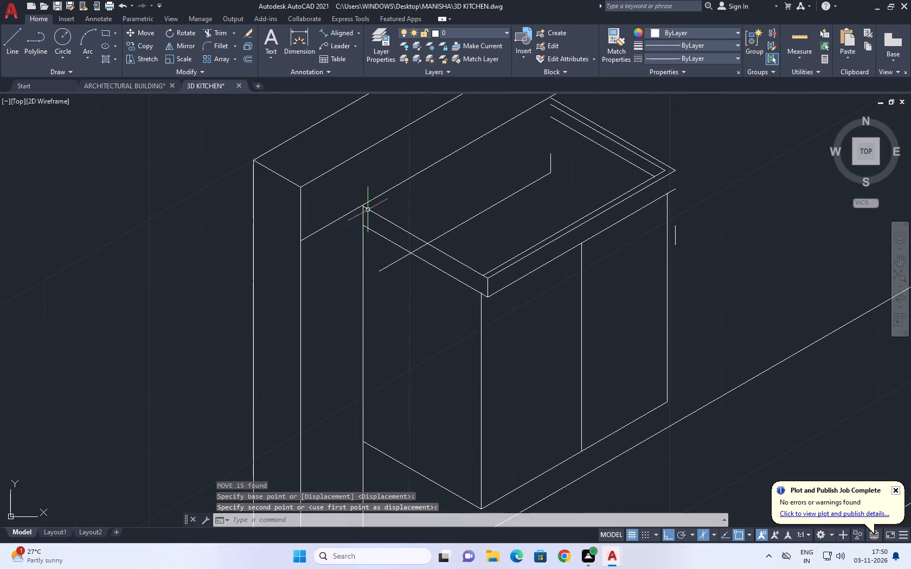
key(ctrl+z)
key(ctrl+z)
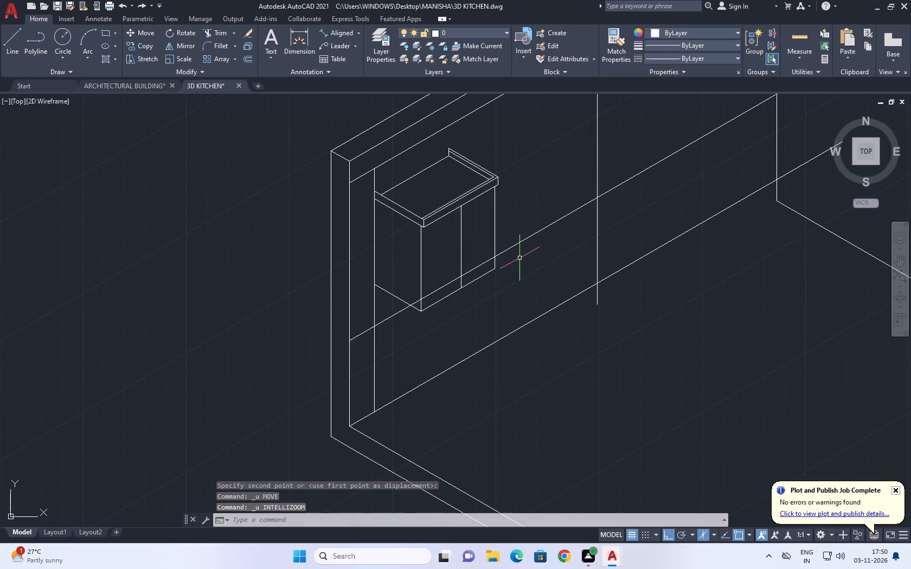
Move the complete tray-topped unit, including all tray edges, from its tray's back corner up to the adjacent vertical line's top end.
click(368, 107)
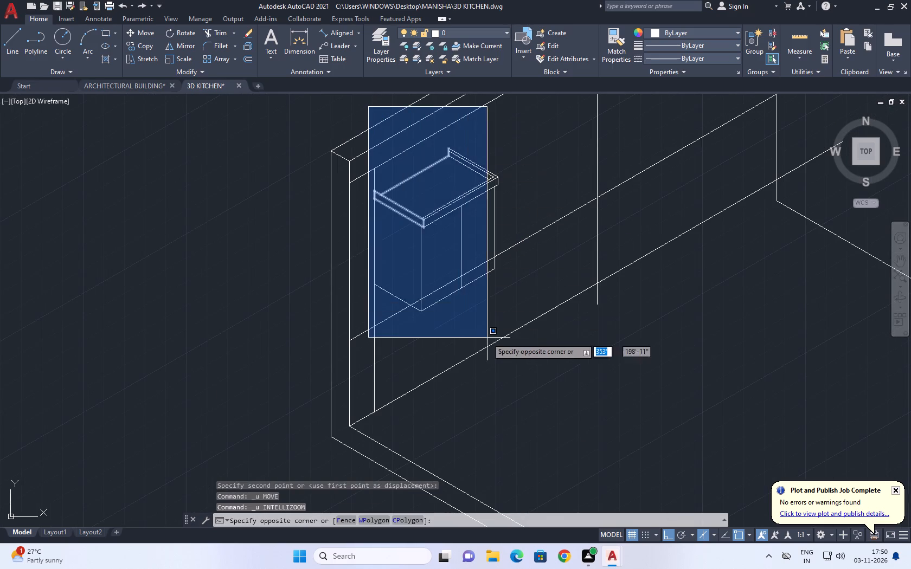
click(528, 342)
middle_drag(454, 208, 482, 250)
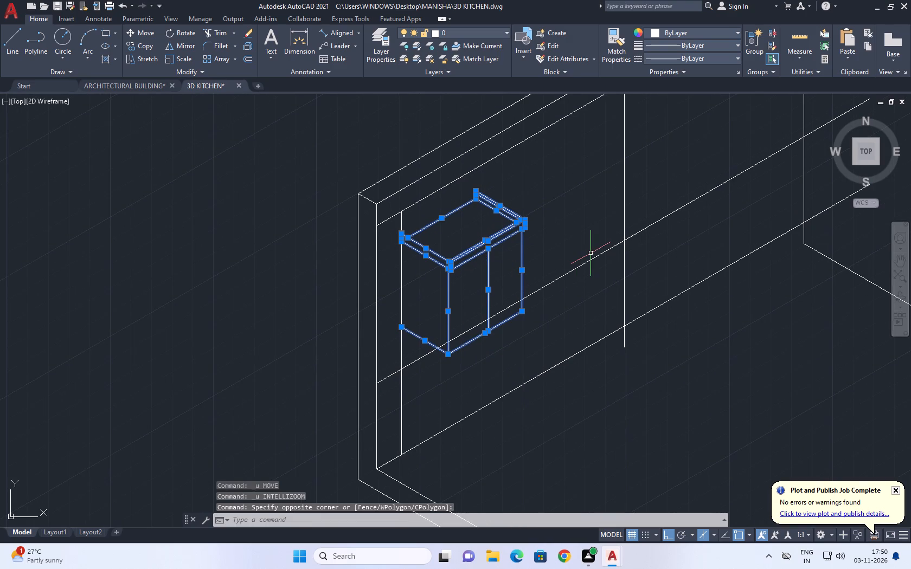
key(m)
key(space)
scroll(407, 232, up, 2)
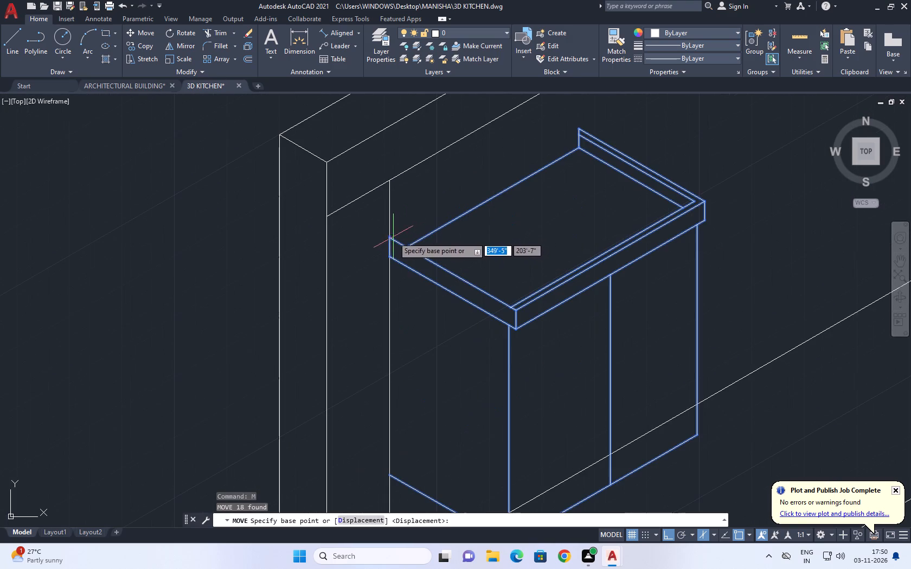
click(392, 236)
click(390, 180)
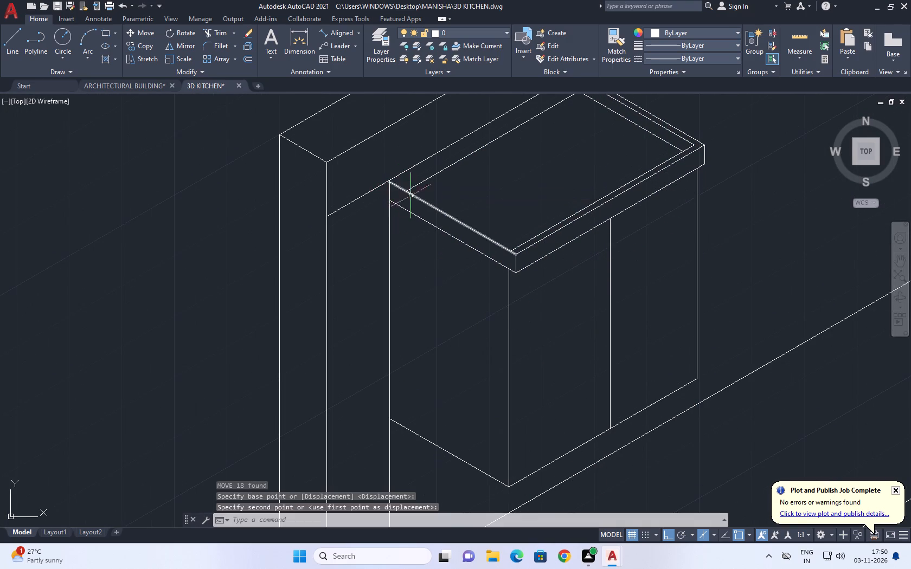
Delete the copied top-edge line that runs along the long wall behind the tray unit.
scroll(471, 249, down, 2)
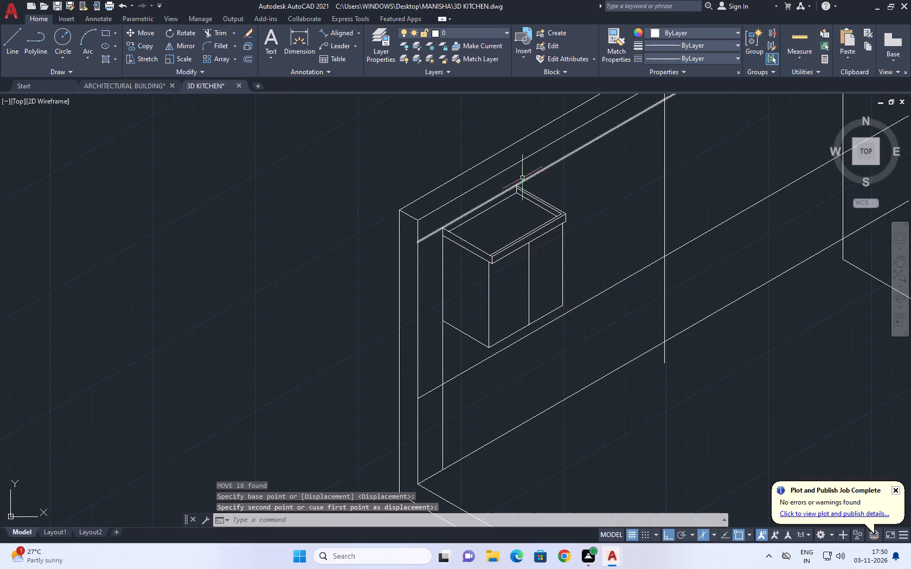
middle_drag(528, 176, 522, 256)
click(562, 244)
click(550, 229)
middle_drag(581, 242, 582, 248)
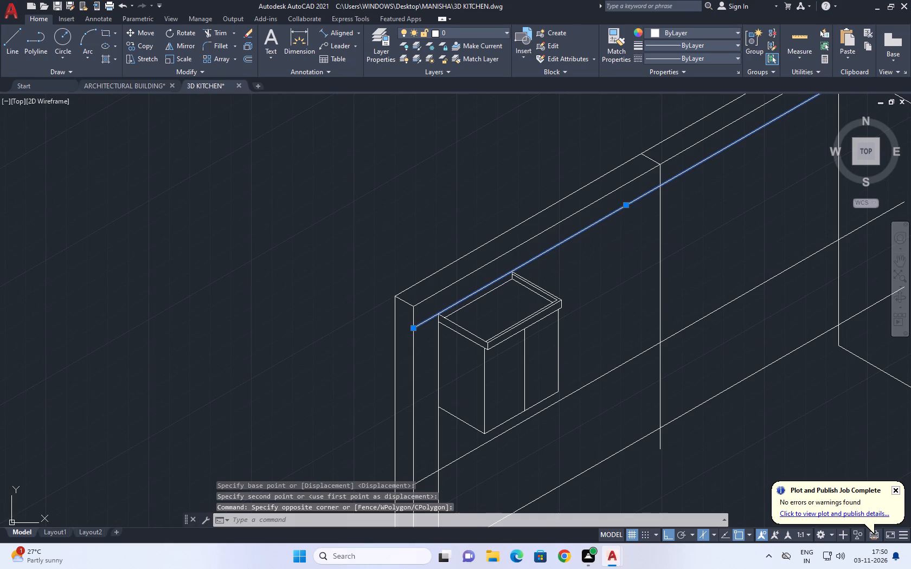
key(Delete)
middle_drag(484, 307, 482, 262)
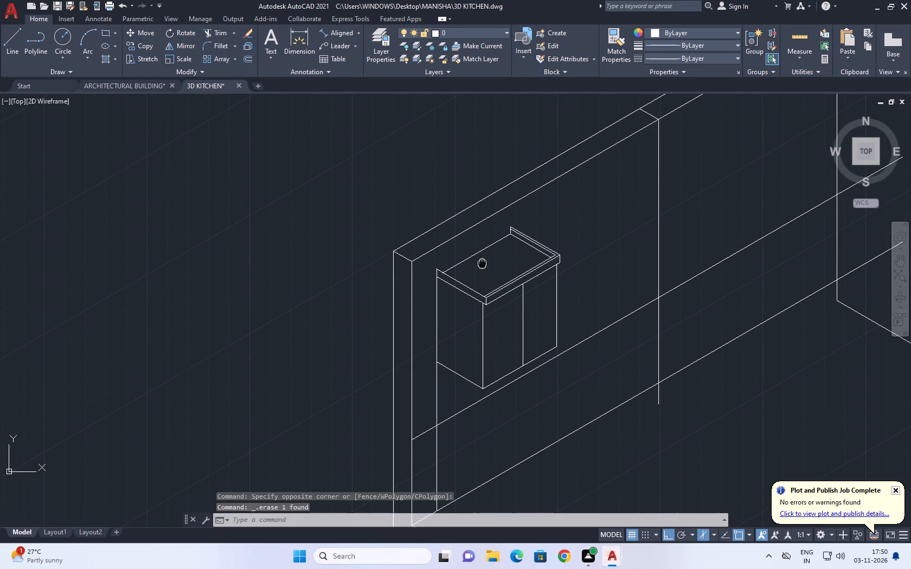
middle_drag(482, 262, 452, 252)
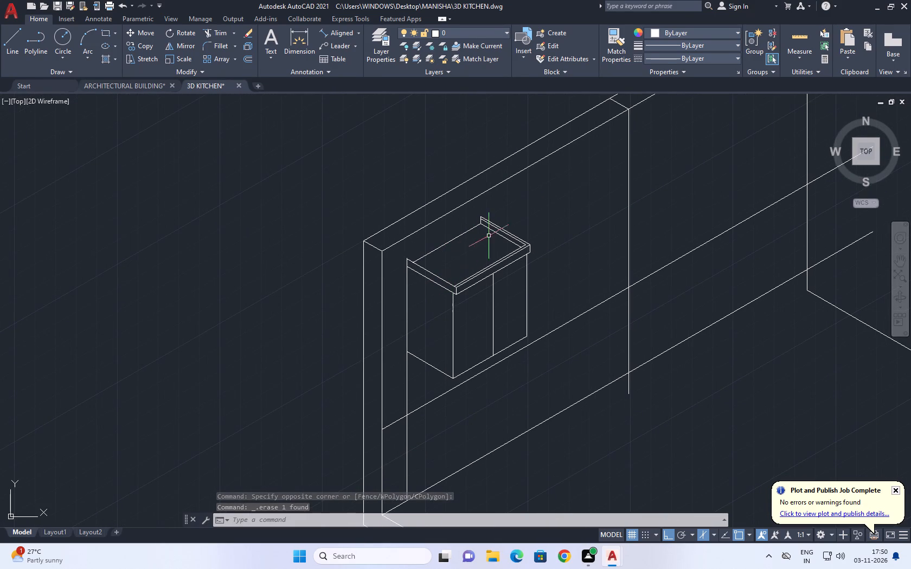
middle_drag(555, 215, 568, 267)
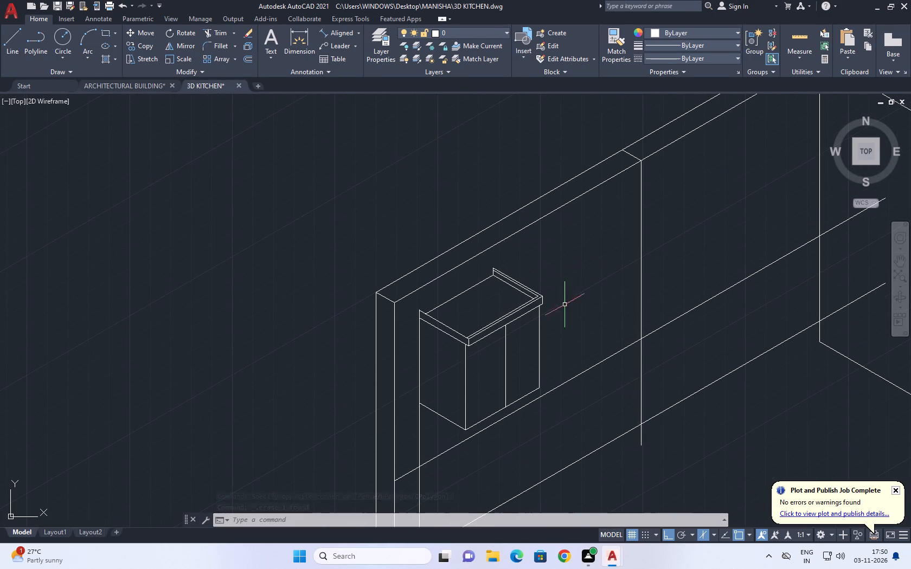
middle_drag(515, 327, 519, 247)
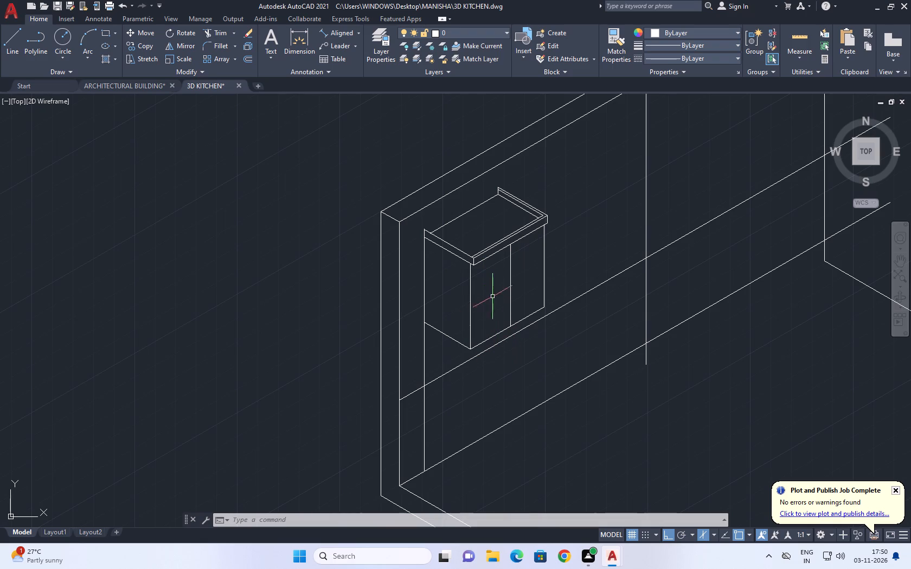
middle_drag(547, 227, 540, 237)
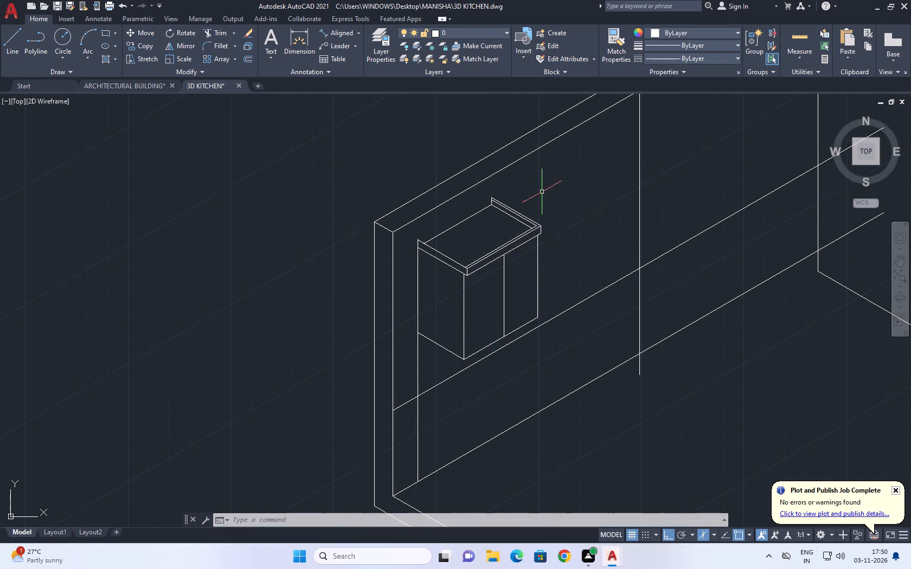
Trim the 36" floor-line copy between the wall's inner corner and the vertical line below the tray unit.
scroll(543, 233, up, 1)
middle_drag(439, 297, 470, 243)
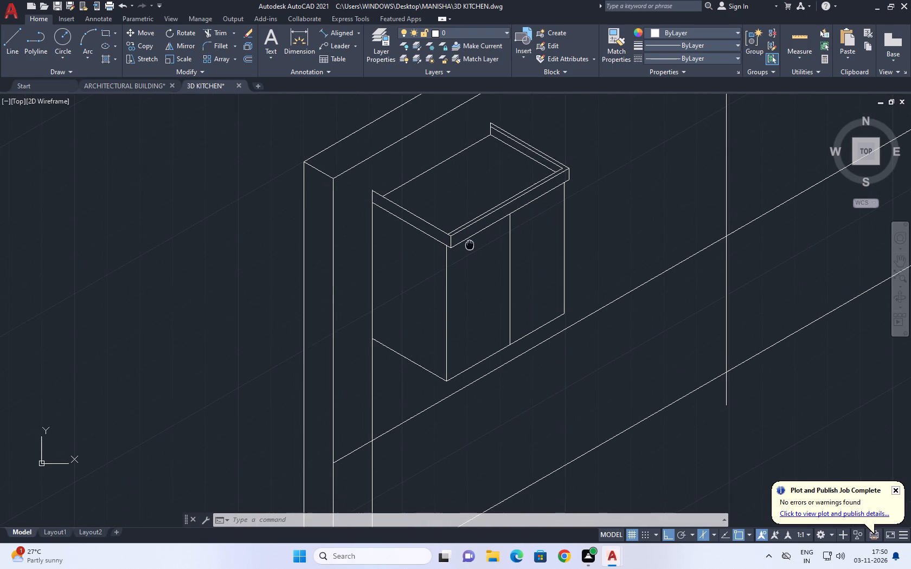
middle_drag(470, 243, 472, 243)
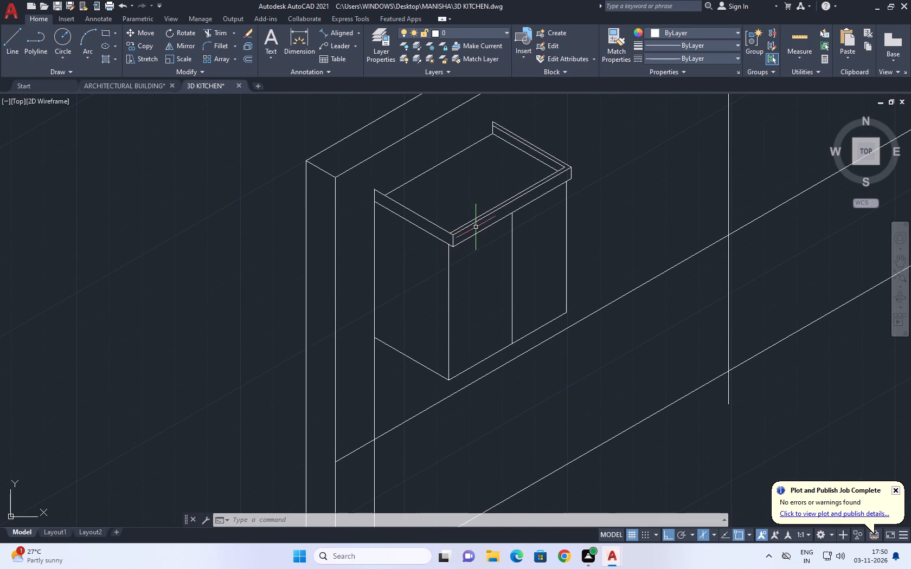
middle_drag(463, 242, 458, 210)
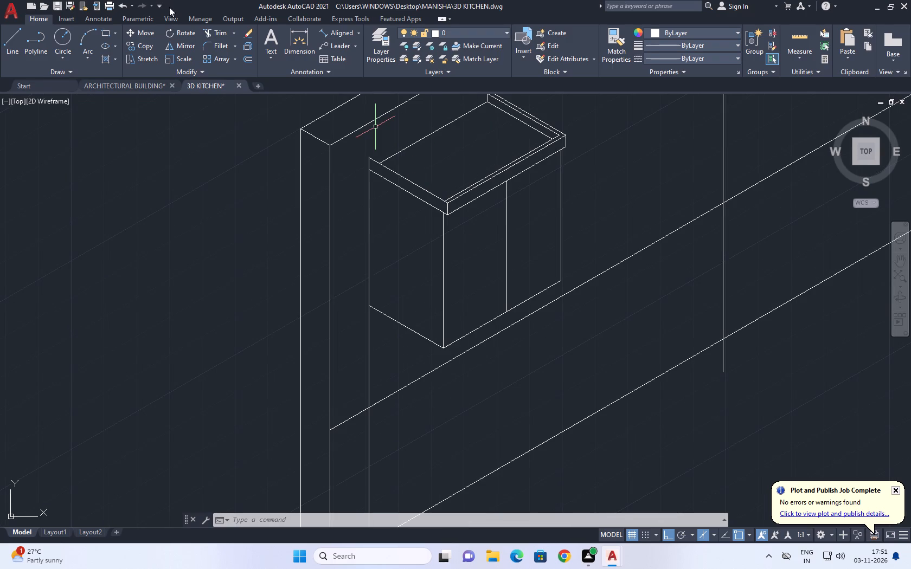
click(223, 33)
click(355, 417)
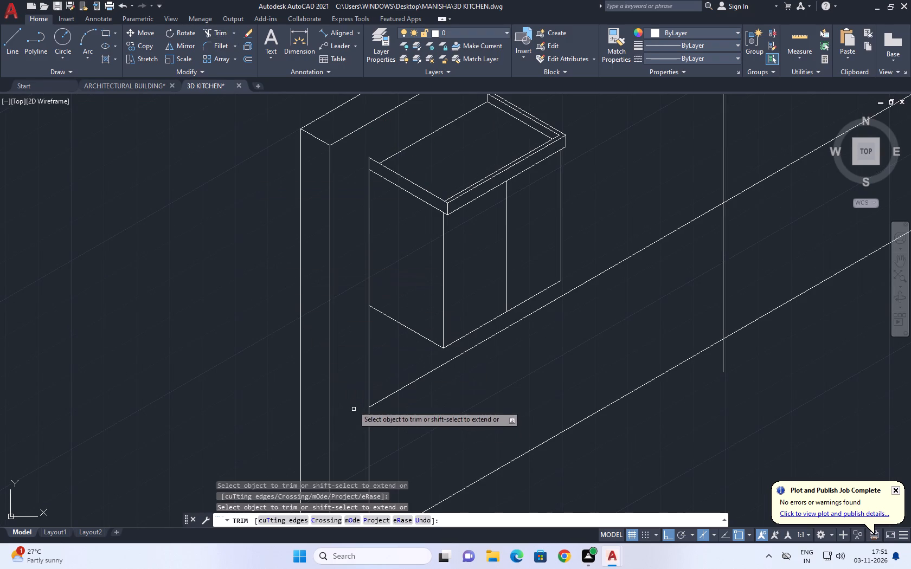
right_click(403, 406)
click(444, 260)
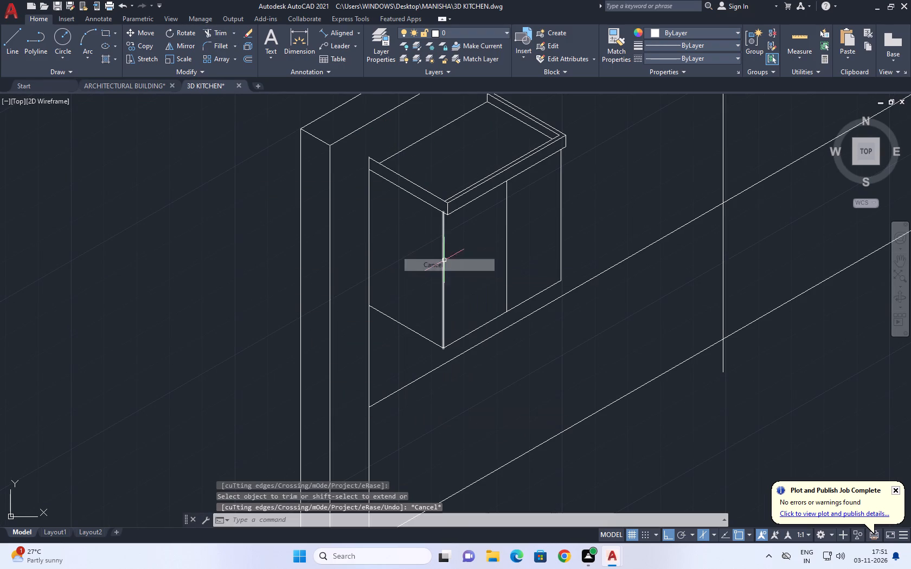
Move the tray's far end edges and the cabinet's far vertical about 7" along the unit's front toward the wall corner.
scroll(497, 310, down, 1)
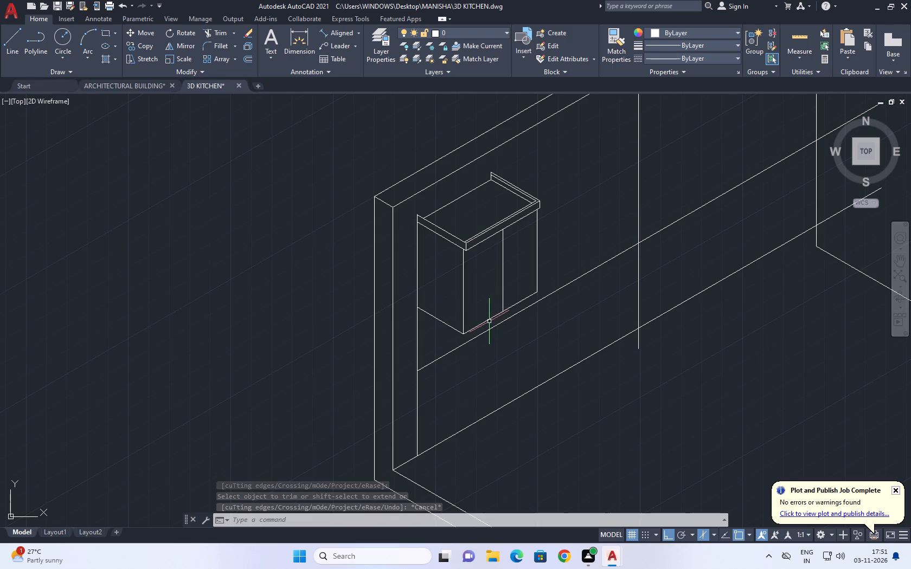
scroll(533, 210, up, 1)
click(533, 164)
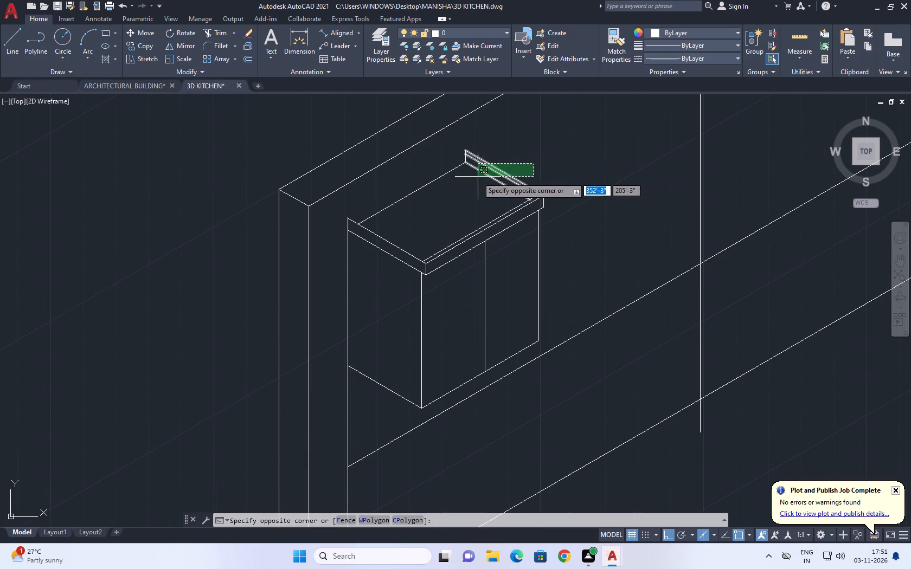
click(477, 178)
scroll(529, 182, up, 2)
scroll(572, 279, down, 2)
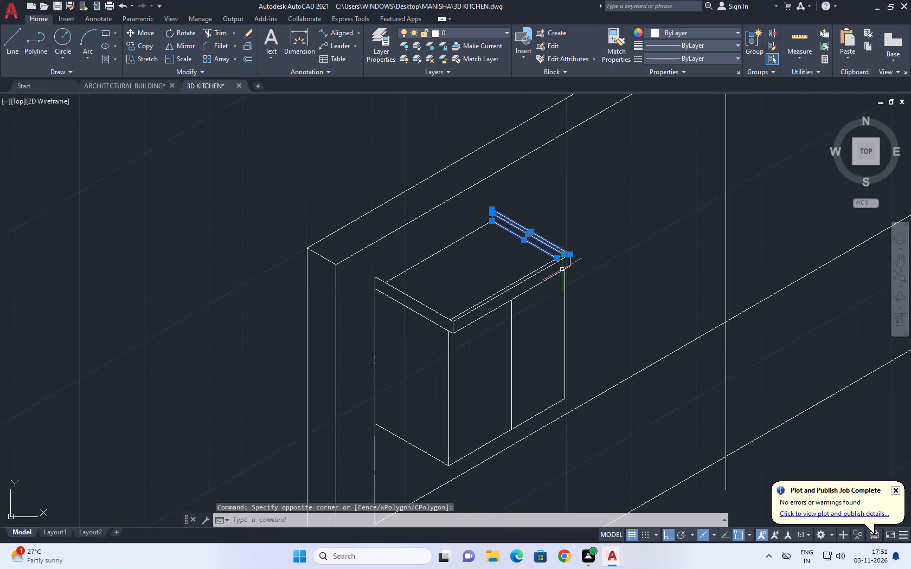
scroll(563, 268, up, 2)
click(585, 242)
click(572, 248)
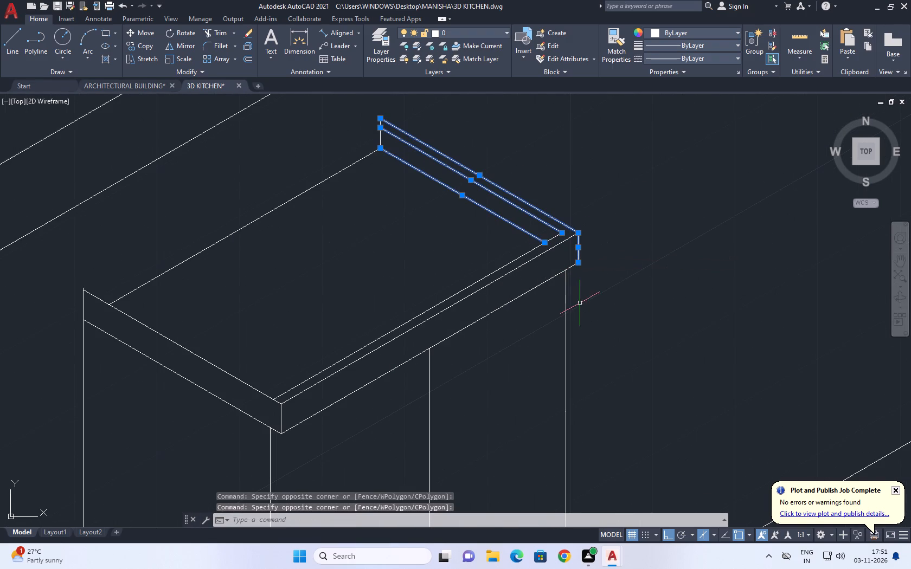
click(576, 308)
click(559, 316)
middle_drag(583, 316, 591, 328)
text(M)
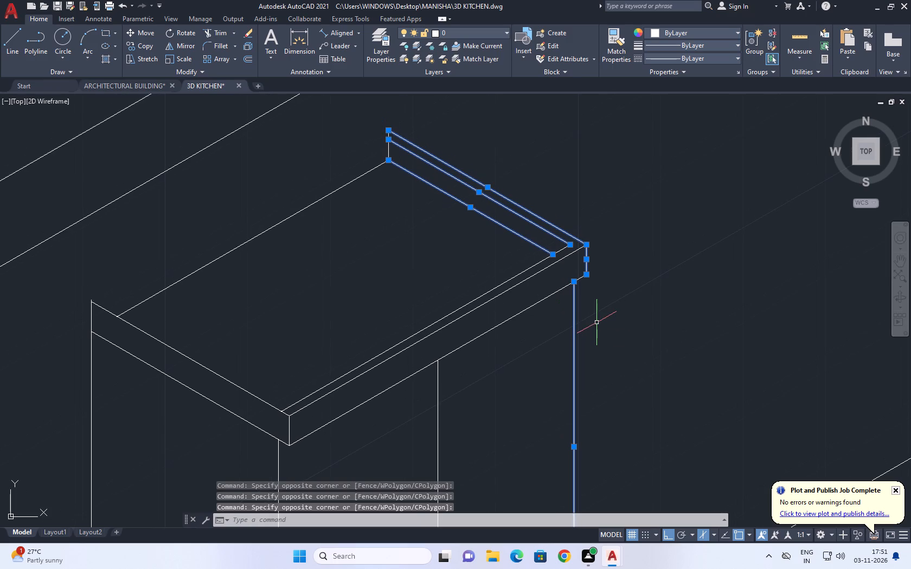
key(space)
click(588, 277)
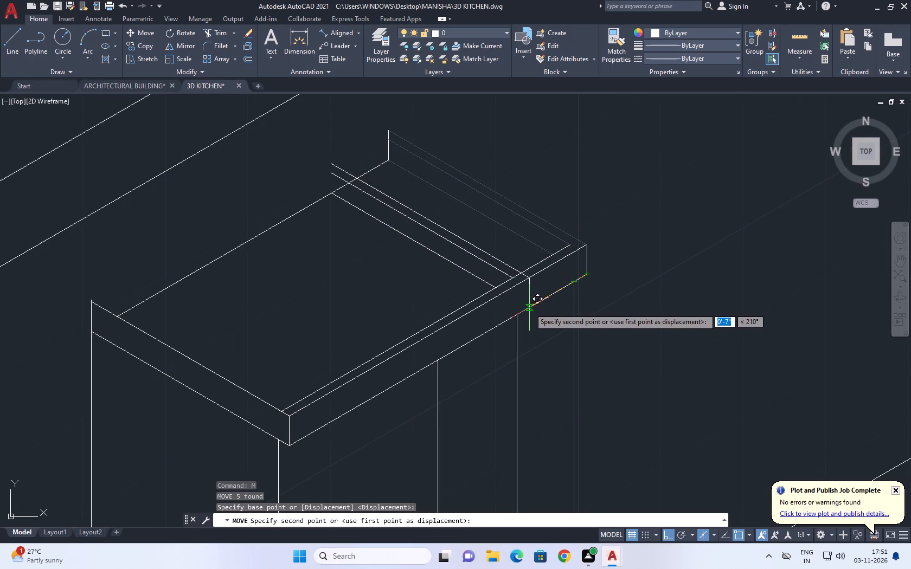
click(529, 308)
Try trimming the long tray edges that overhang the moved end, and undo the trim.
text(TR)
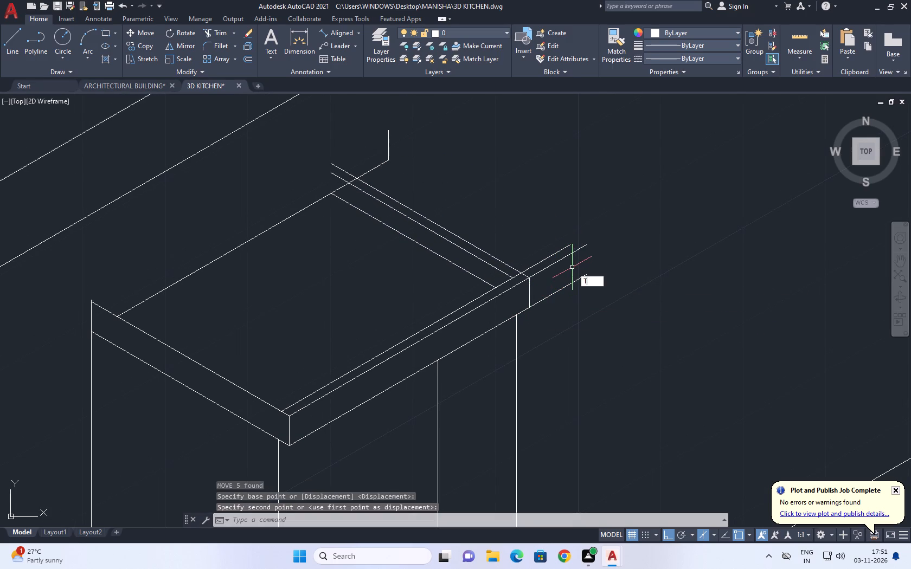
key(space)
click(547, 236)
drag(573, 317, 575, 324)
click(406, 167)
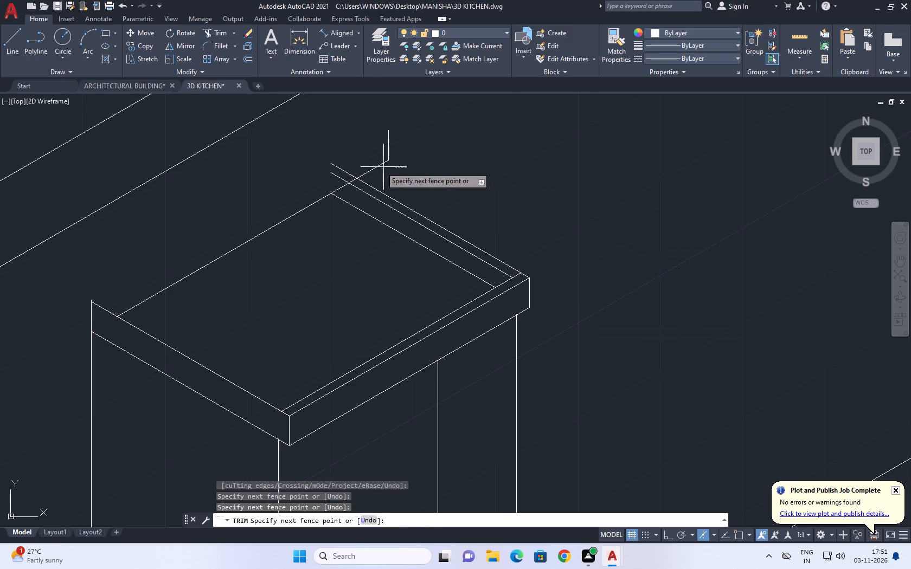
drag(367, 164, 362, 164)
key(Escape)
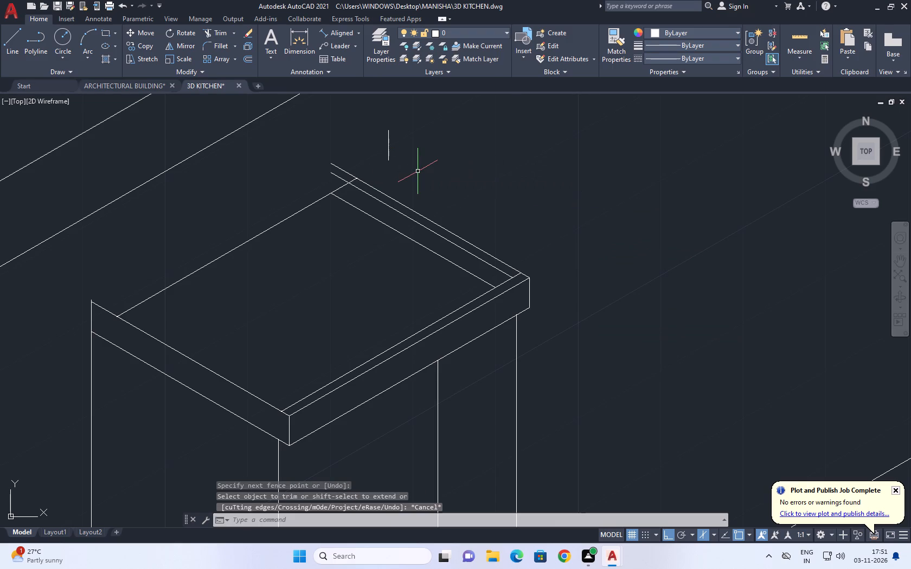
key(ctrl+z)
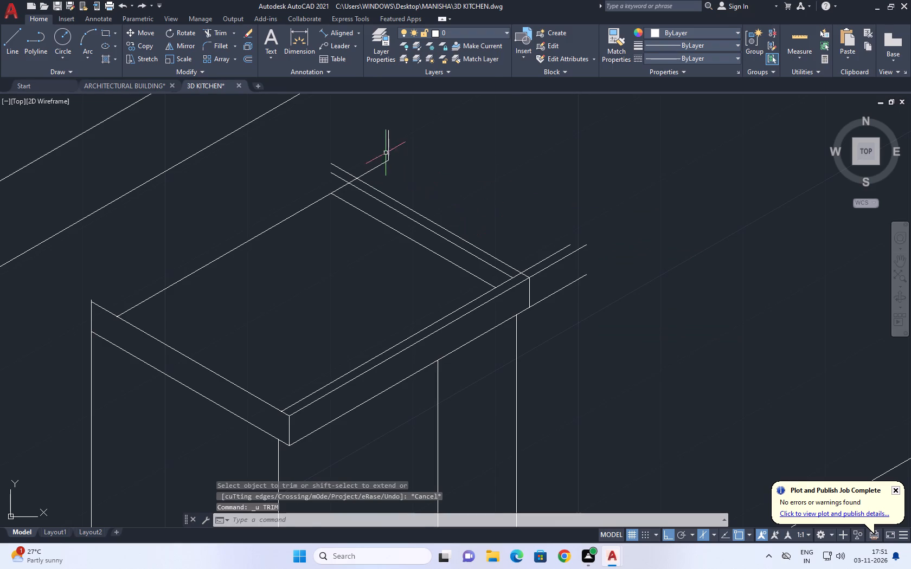
Move the leftover short vertical at the tray's far back corner to the back end of the moved tray edges.
click(396, 136)
click(380, 144)
middle_drag(407, 156, 424, 200)
text(M)
key(space)
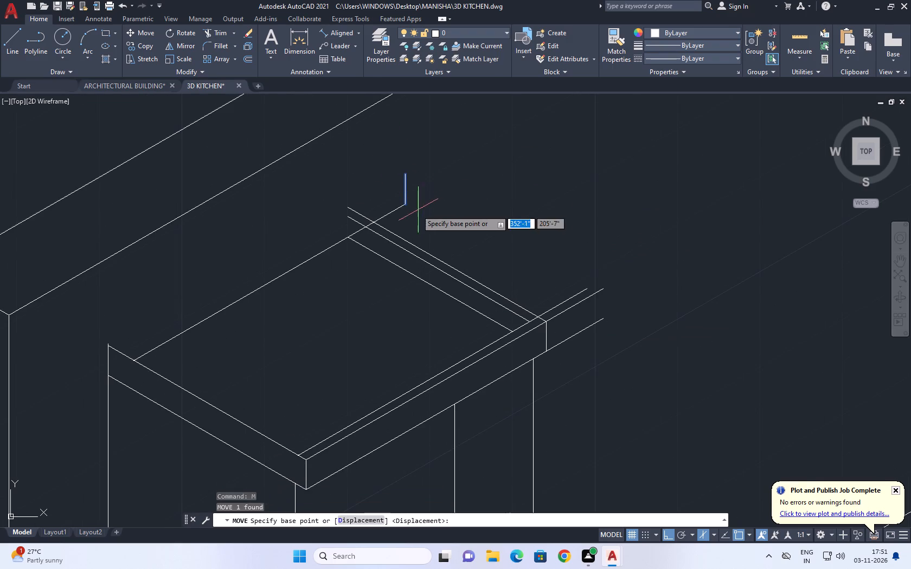
scroll(408, 204, up, 2)
click(397, 205)
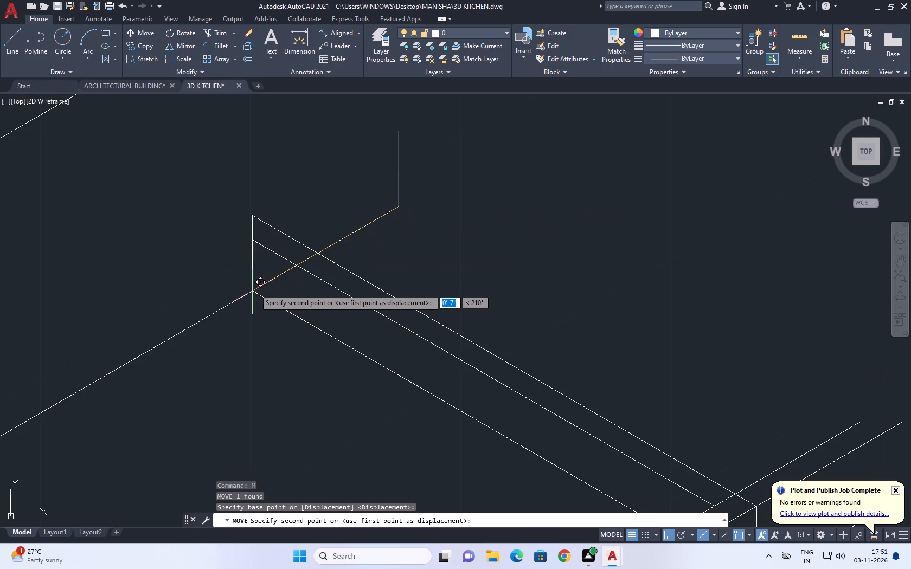
click(254, 287)
Trim the tray's back and front long edges where they extend past the moved far end.
key(t)
key(r)
key(space)
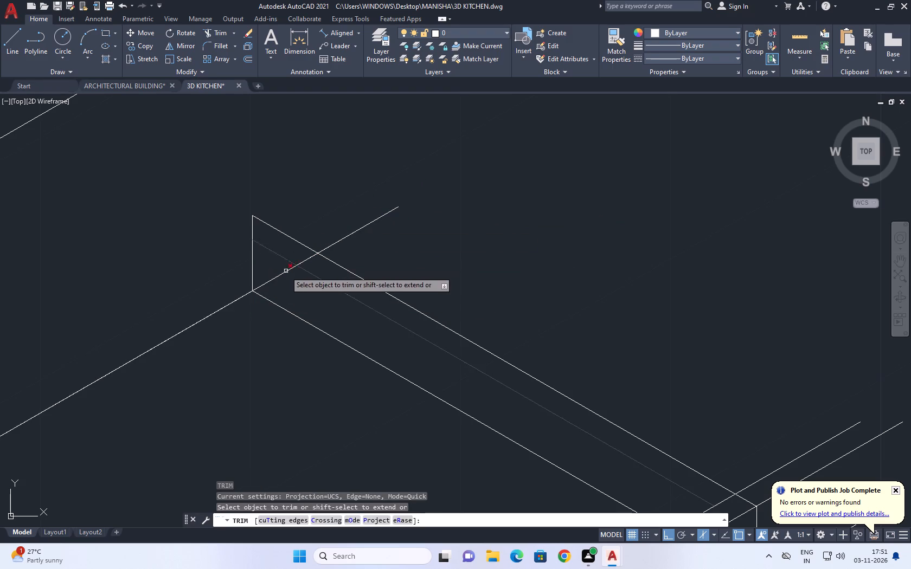
click(285, 271)
click(341, 230)
click(373, 245)
click(310, 260)
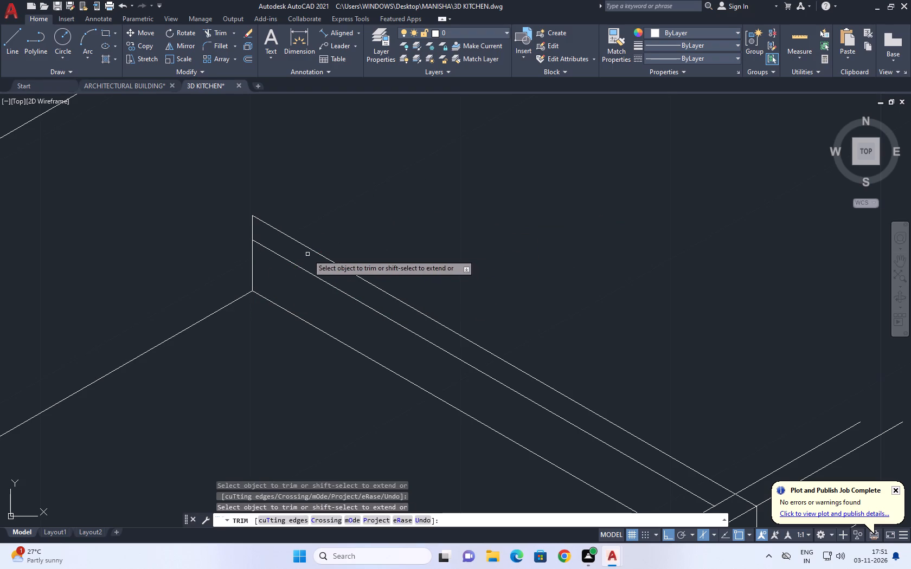
scroll(425, 227, down, 5)
scroll(498, 265, up, 2)
click(386, 205)
click(432, 256)
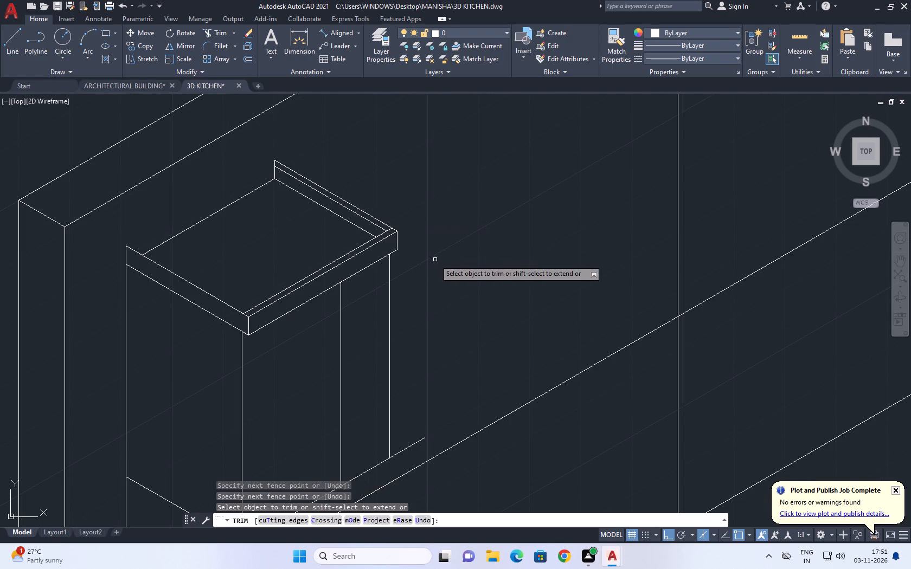
key(Escape)
Draw a short line from the inner rim edge's back end, parallel to the long wall, across the outer rim edge.
scroll(387, 232, up, 4)
scroll(459, 230, down, 5)
middle_click(506, 240)
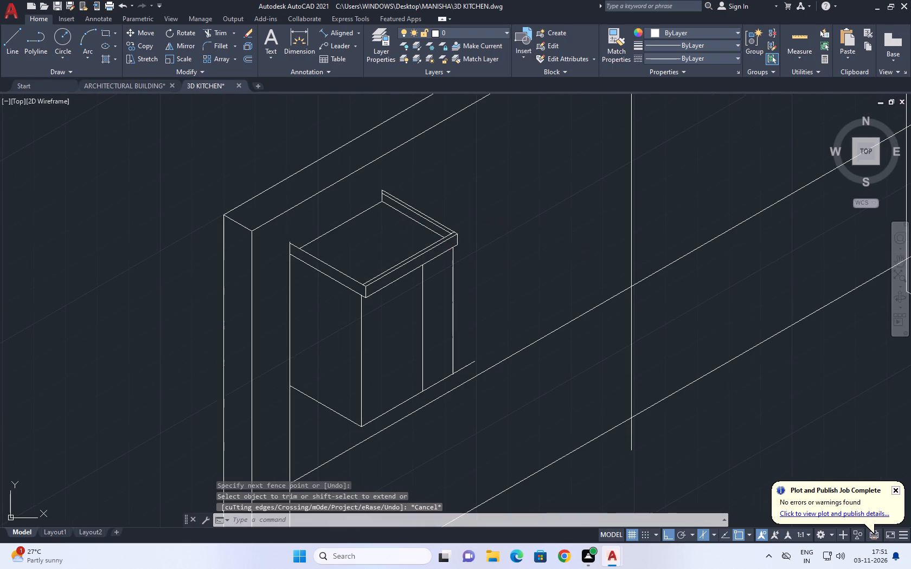
scroll(457, 234, up, 6)
middle_drag(506, 233, 521, 282)
scroll(523, 282, down, 3)
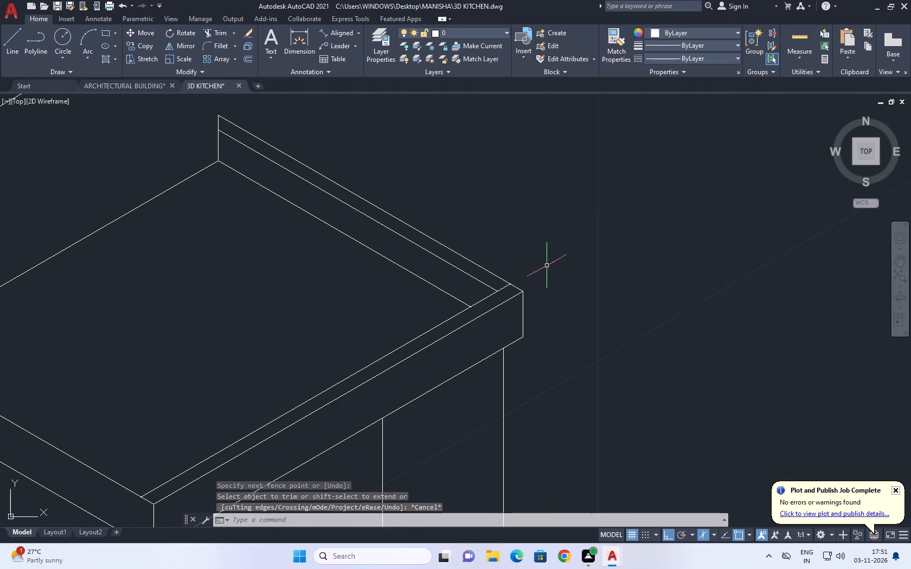
middle_drag(417, 202, 471, 317)
scroll(322, 245, up, 3)
middle_drag(241, 210, 254, 220)
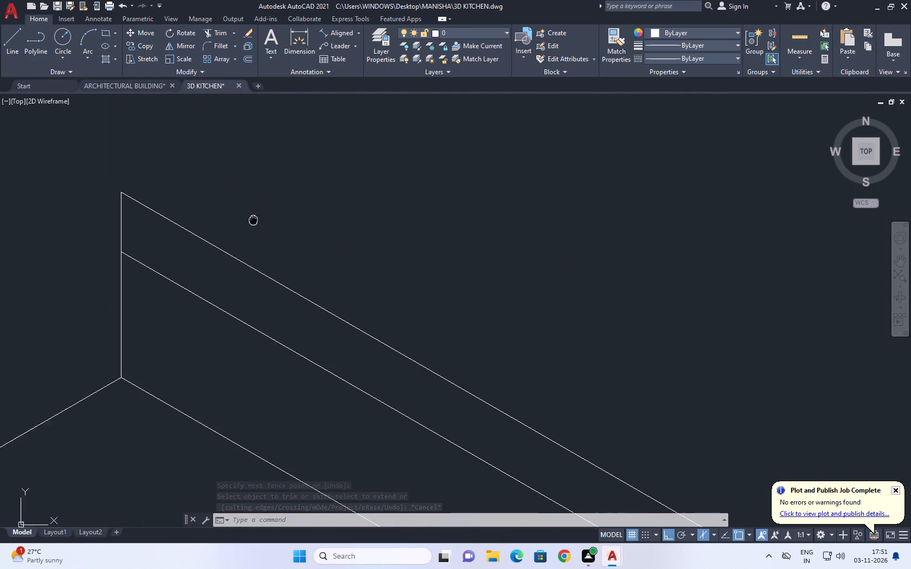
middle_drag(254, 220, 268, 240)
key(l)
key(space)
click(139, 271)
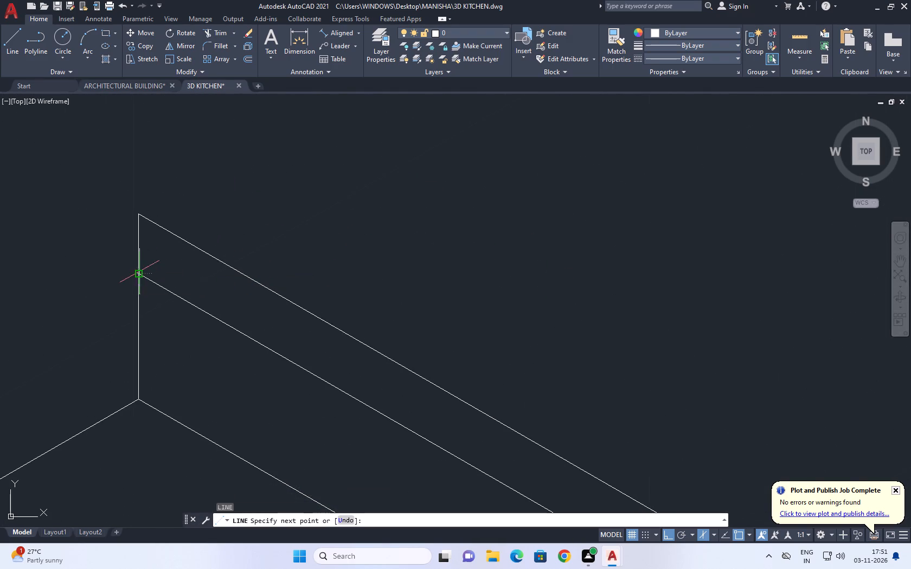
click(217, 223)
key(Escape)
Trim the short line's overshoot and the surplus rim corner above it to close the rim's back end.
middle_drag(170, 241, 349, 273)
key(t)
key(r)
key(space)
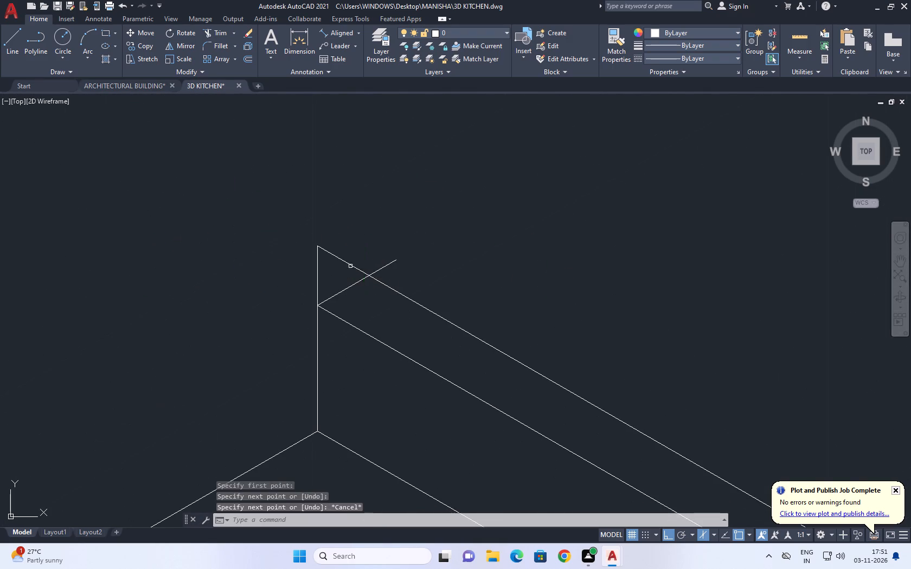
click(362, 248)
click(262, 286)
click(387, 271)
drag(375, 256, 380, 256)
scroll(479, 238, down, 6)
key(Escape)
scroll(599, 312, up, 5)
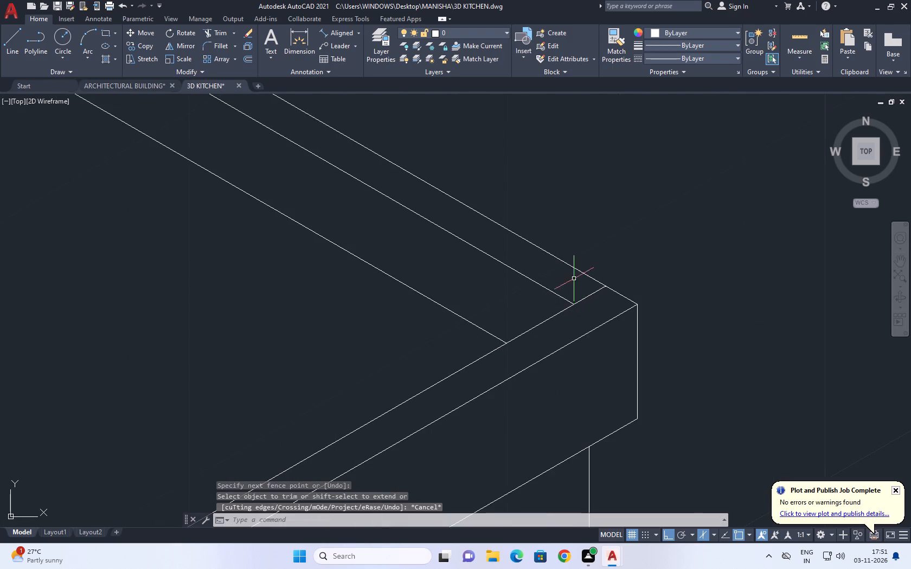
scroll(574, 278, down, 3)
Trim the vertical line's stub projecting above the tray's back corner nearest the wall corner.
middle_drag(607, 277, 611, 309)
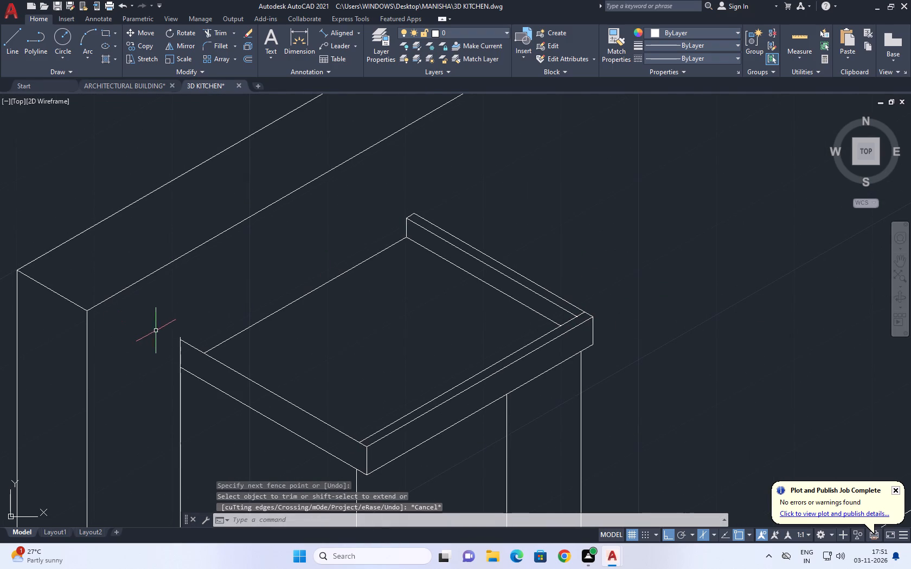
key(t)
key(r)
key(space)
scroll(169, 340, up, 4)
click(242, 337)
drag(211, 334, 195, 334)
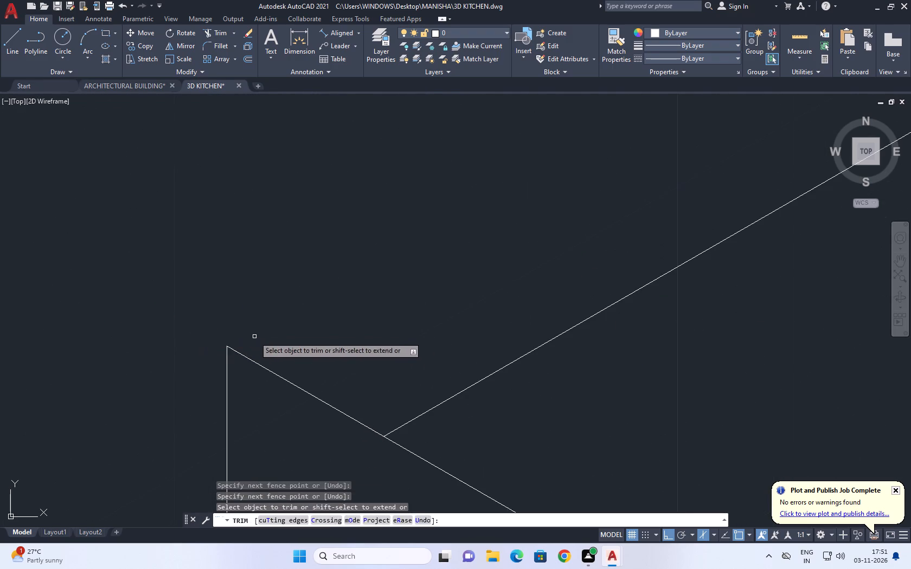
scroll(272, 321, down, 9)
key(Escape)
Trim the cabinet's bottom front edge where it extends past the moved far vertical.
scroll(375, 376, up, 2)
middle_drag(328, 341, 362, 340)
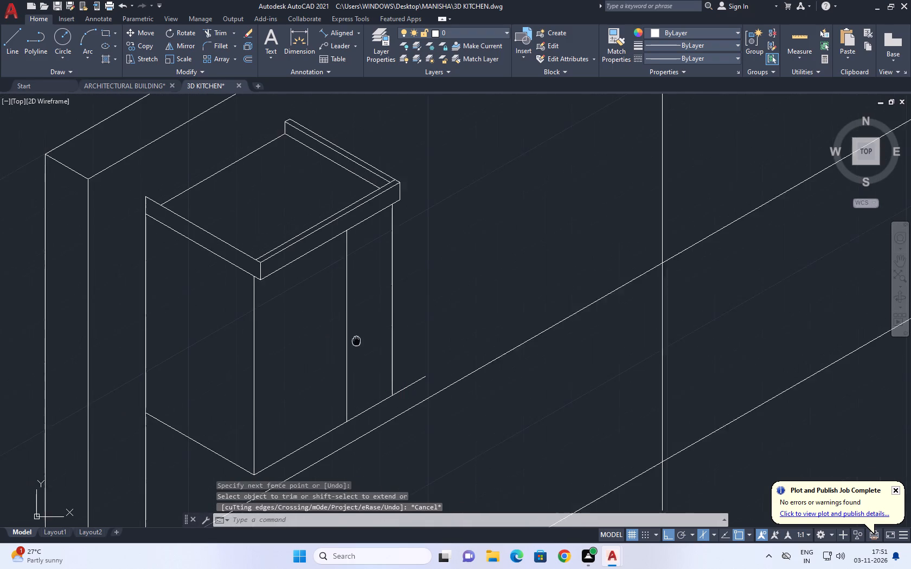
middle_drag(362, 340, 368, 338)
text(TR)
key(space)
click(418, 380)
click(420, 394)
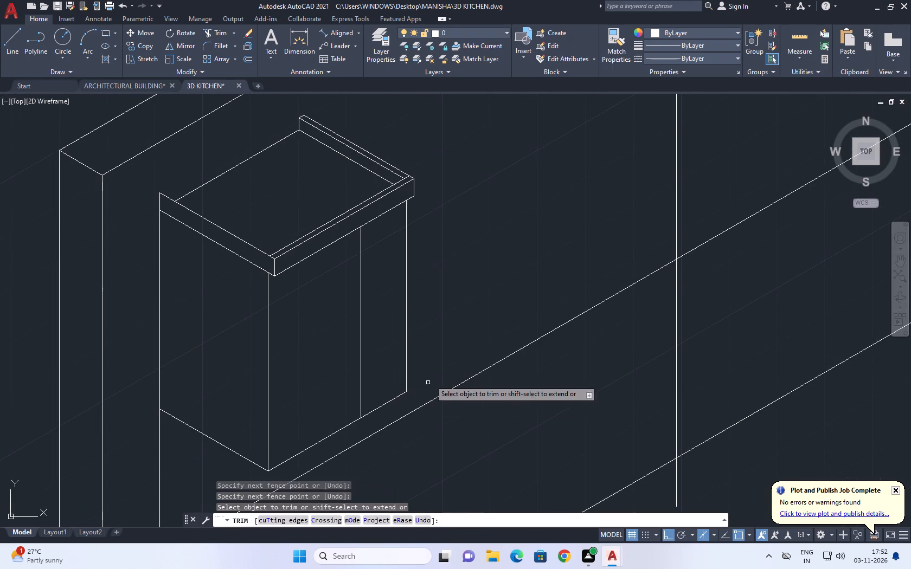
key(Escape)
Delete the vertical divider line on the cabinet's front face.
middle_drag(392, 326, 464, 318)
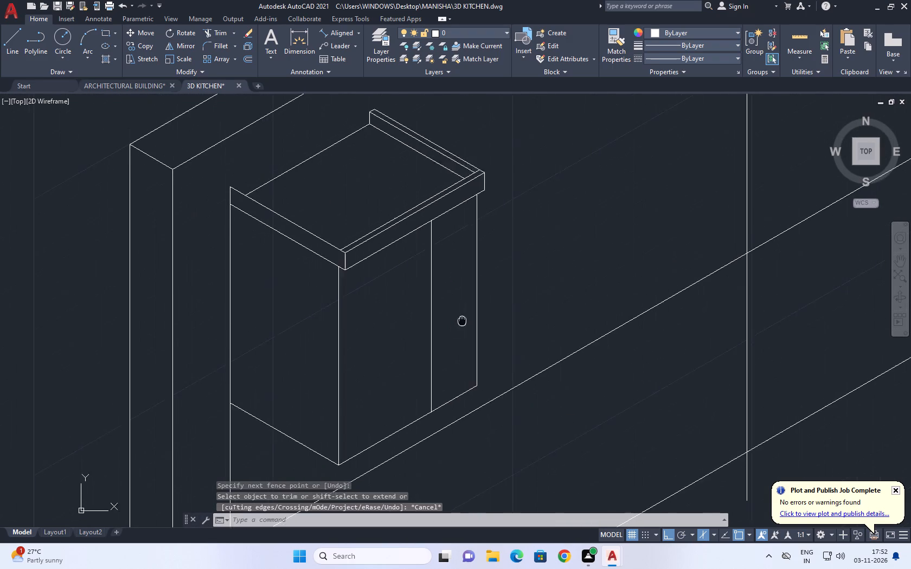
middle_drag(464, 318, 469, 309)
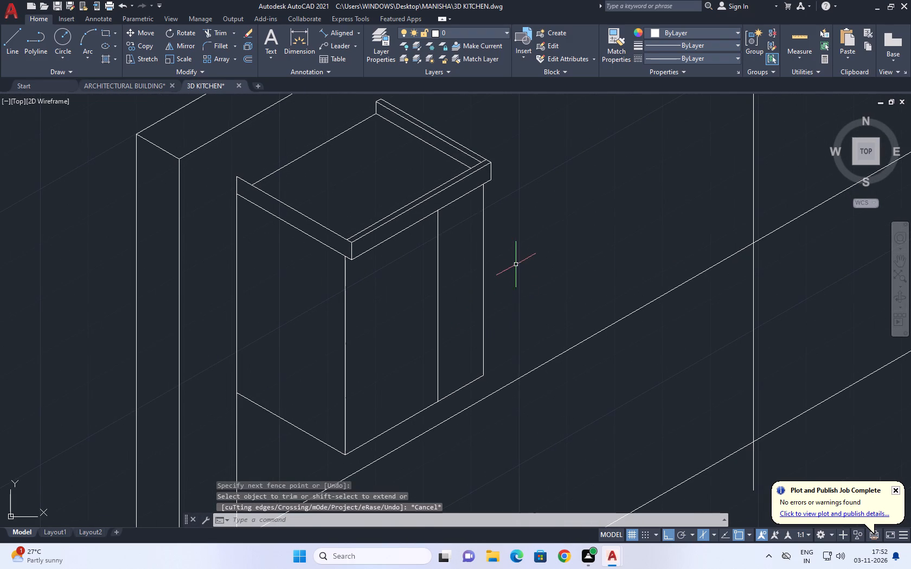
click(515, 258)
click(488, 268)
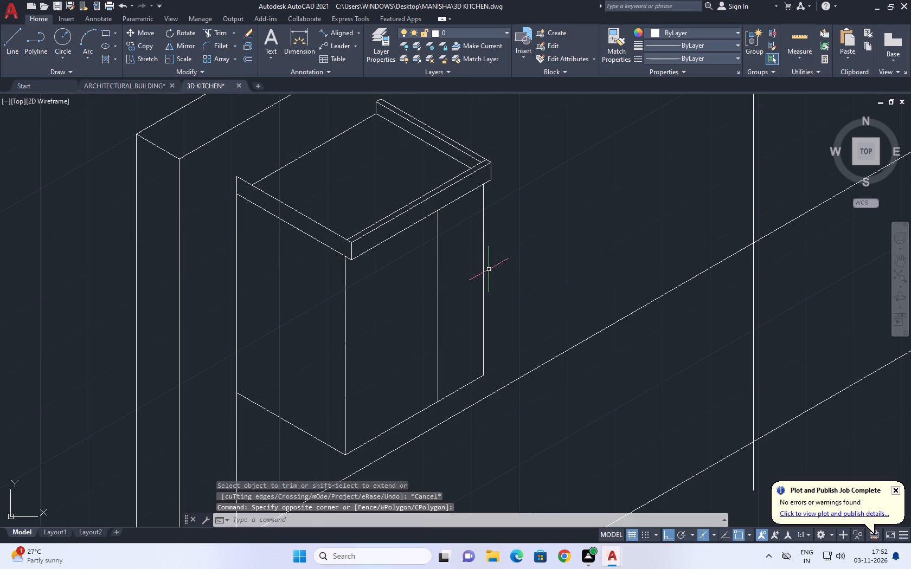
drag(447, 258, 442, 269)
drag(412, 302, 409, 315)
right_click(535, 255)
click(574, 324)
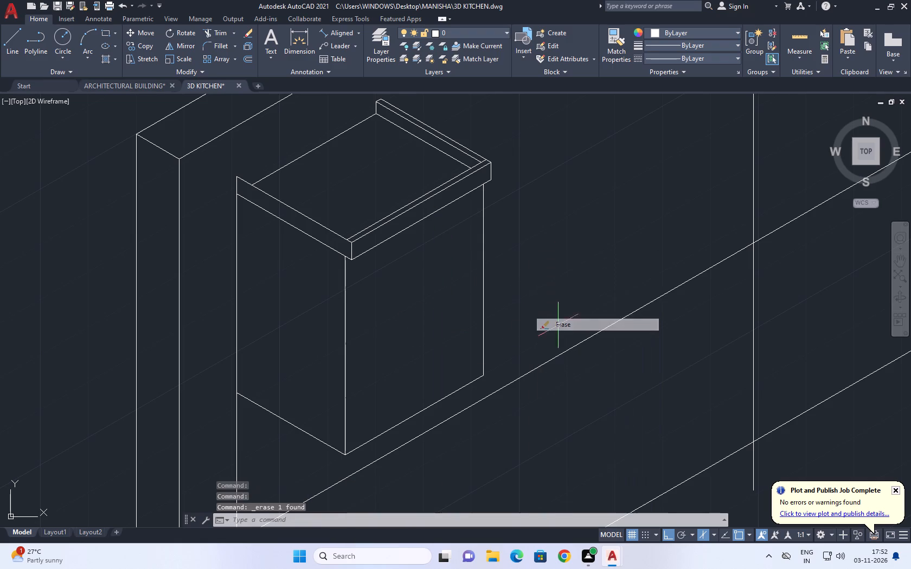
middle_drag(463, 315, 497, 293)
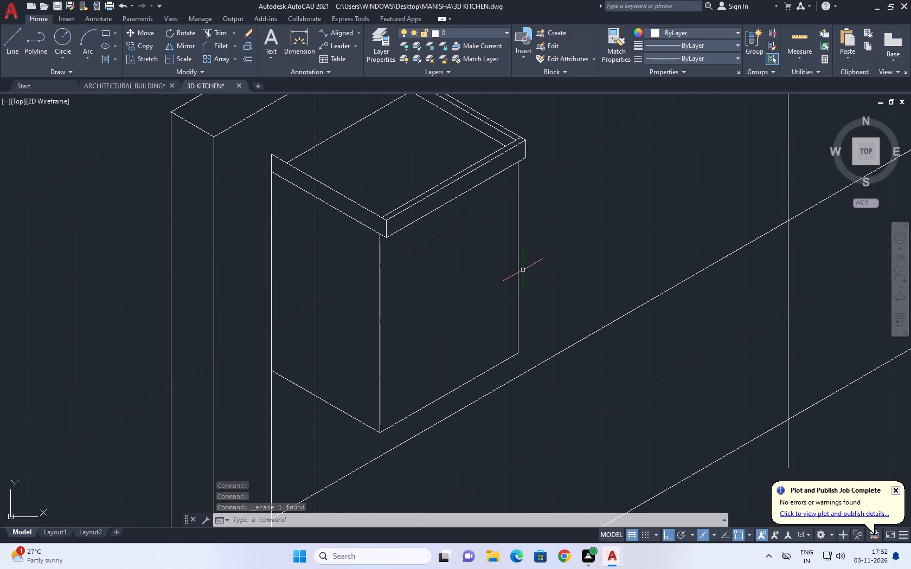
Delete the two vertical edges of the cabinet's front face below the tray.
click(536, 231)
click(493, 259)
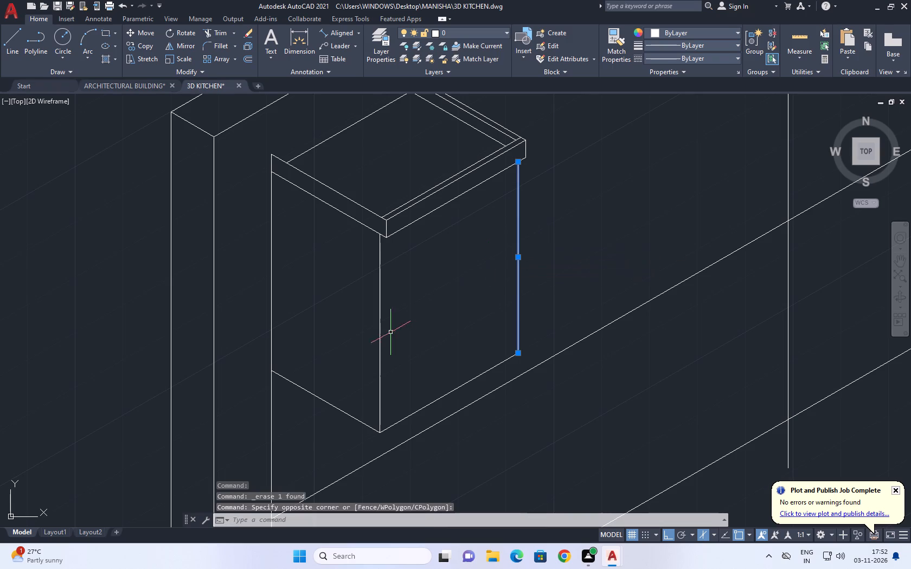
click(390, 328)
click(359, 324)
right_click(561, 192)
click(606, 261)
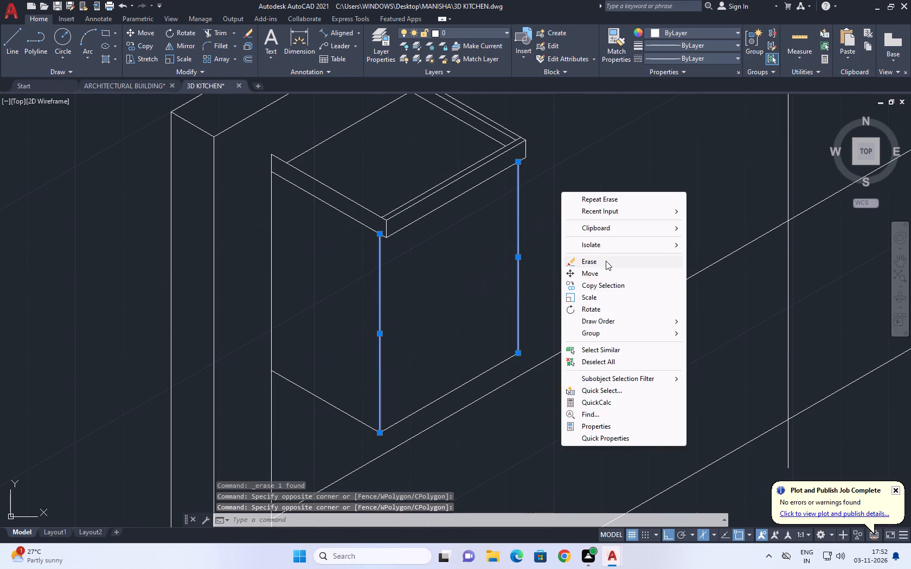
Copy the short vertical edge at the tray front's far corner 1" inward along the front face.
click(526, 152)
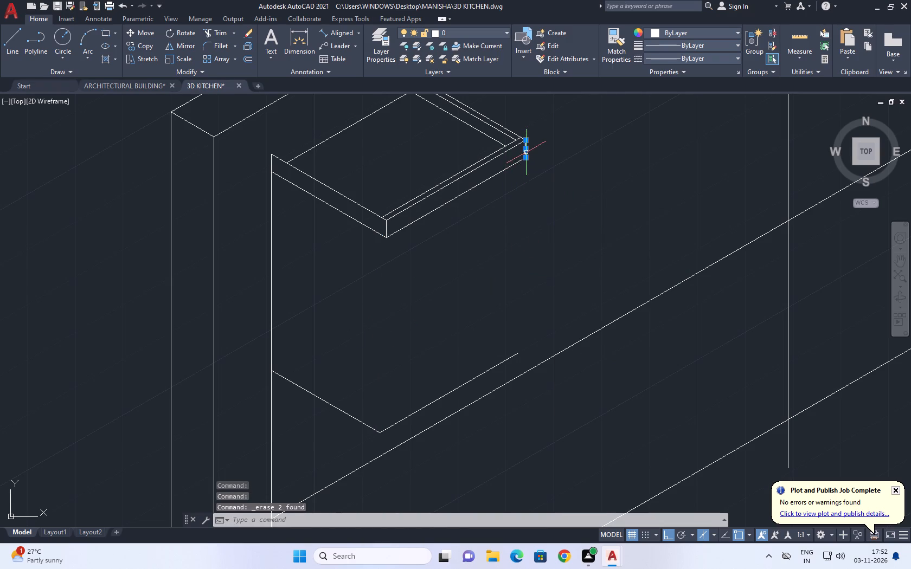
text(CO)
key(space)
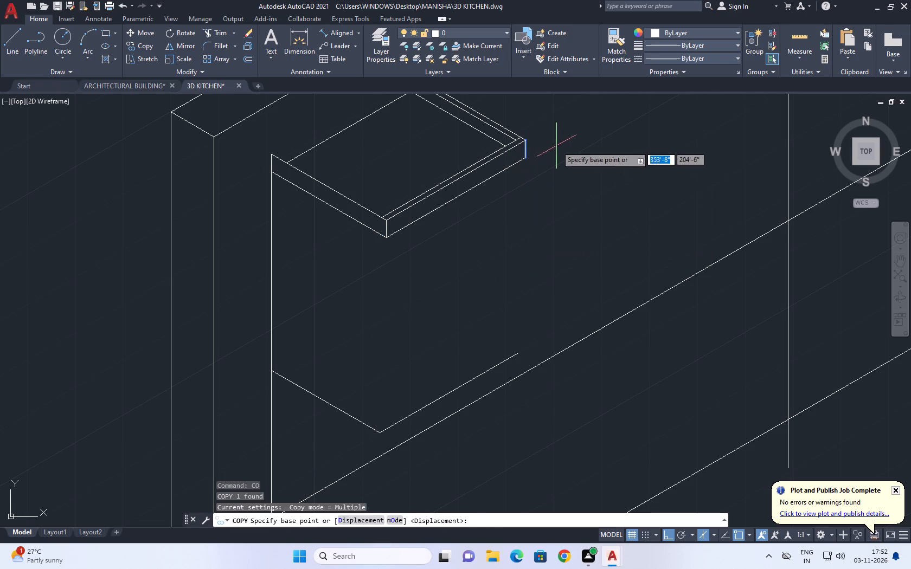
click(557, 146)
text(1)
key(space)
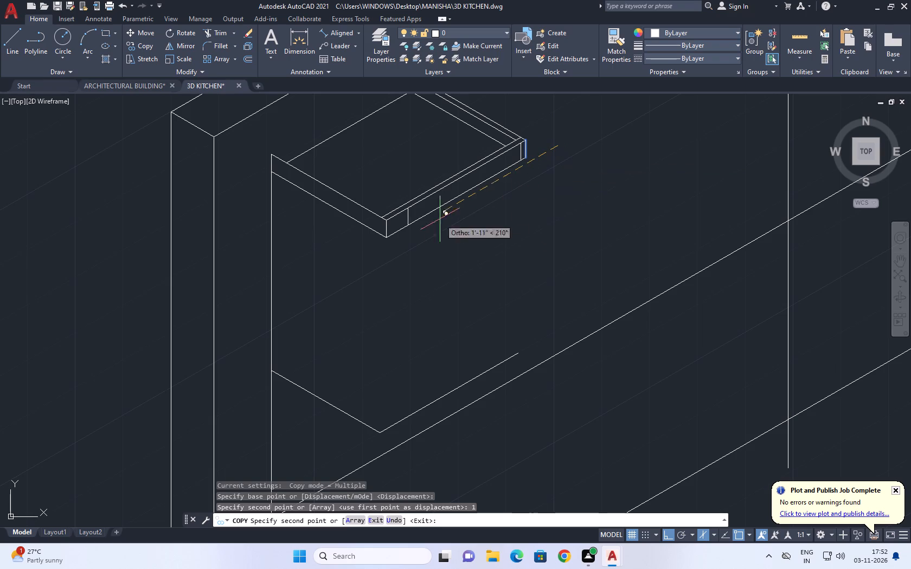
key(Escape)
Copy the short vertical edge at the tray's near front corner 1" inward along the front face.
scroll(378, 230, up, 3)
click(401, 217)
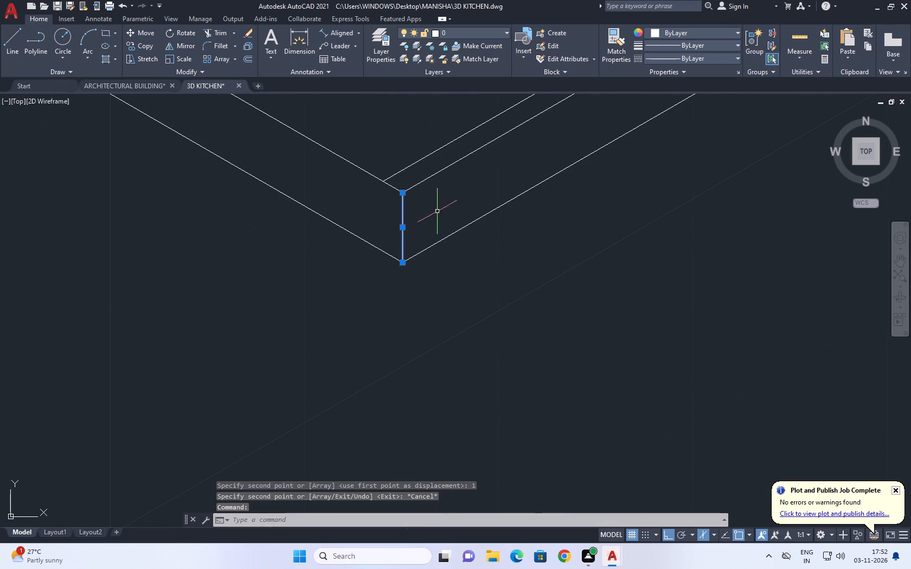
middle_drag(440, 224, 439, 241)
key(c)
key(o)
key(space)
click(415, 240)
text(1)
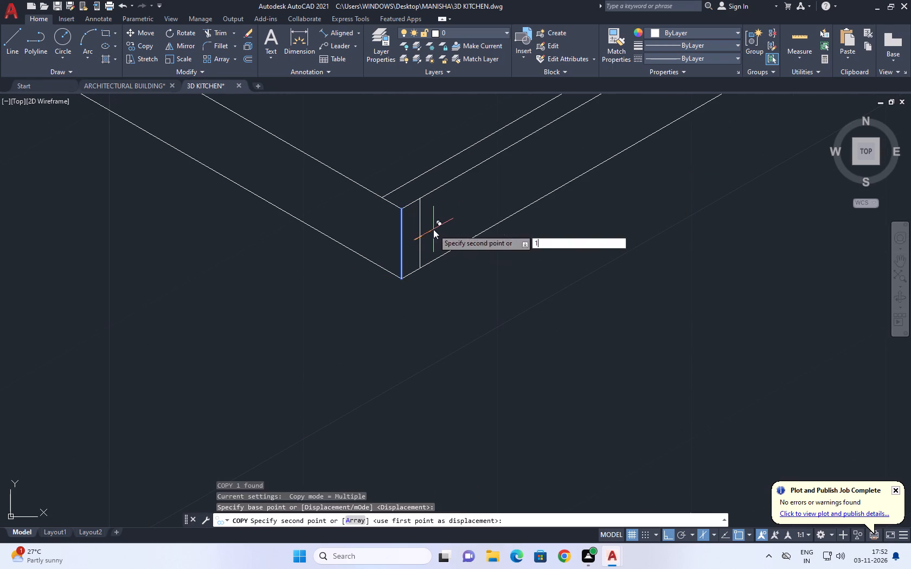
key(space)
key(Escape)
Draw a vertical line from the foot of the near 1" mark down past the cabinet's bottom front edge.
scroll(442, 228, down, 4)
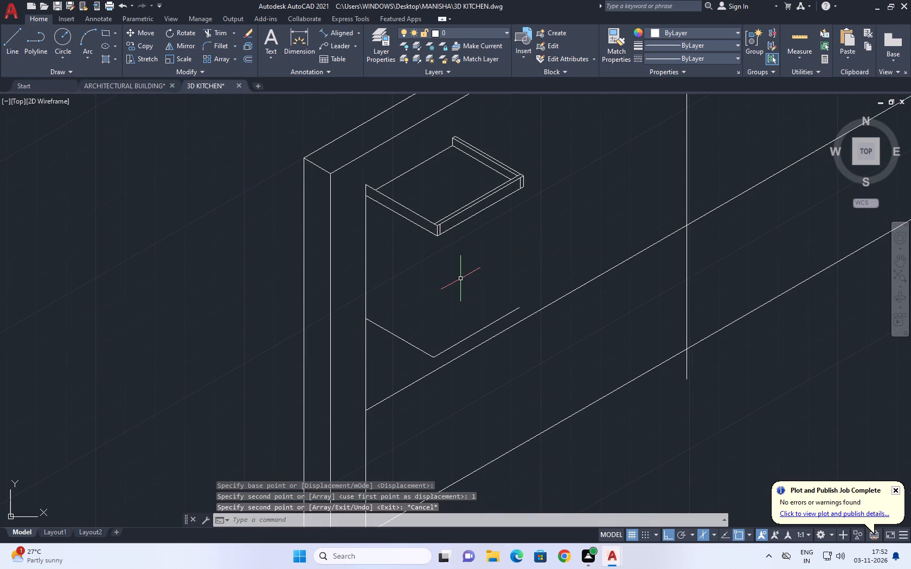
text(L)
key(space)
middle_drag(437, 258, 440, 235)
scroll(443, 210, up, 3)
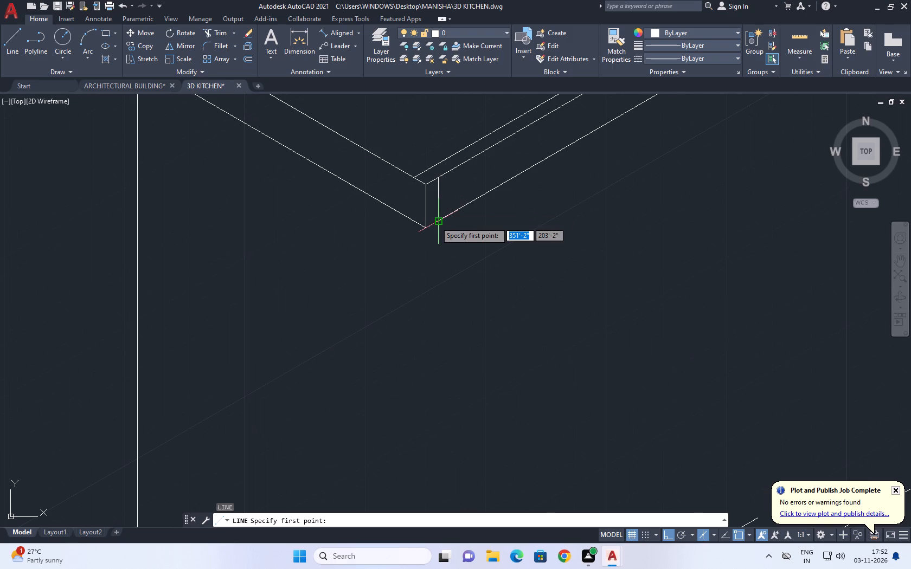
click(436, 222)
scroll(429, 288, down, 2)
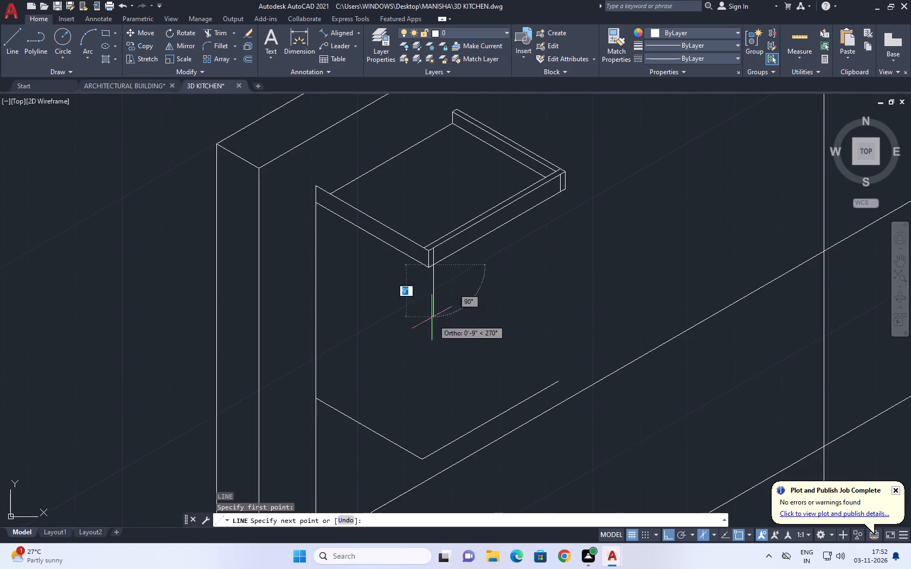
middle_drag(446, 356, 445, 320)
middle_drag(418, 387, 427, 284)
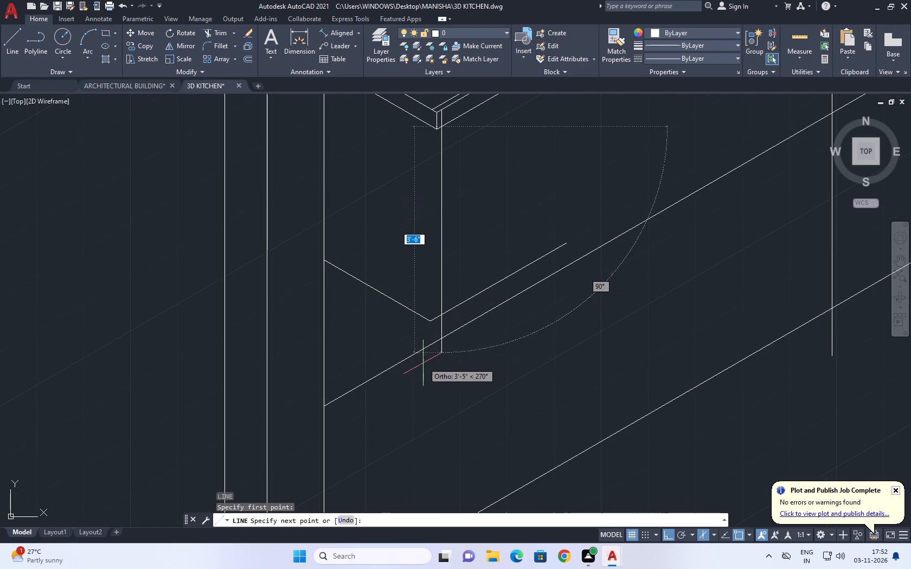
click(439, 379)
key(Escape)
Draw a vertical line from the foot of the far 1" mark down past the cabinet's bottom front edge.
middle_drag(506, 149, 479, 303)
key(space)
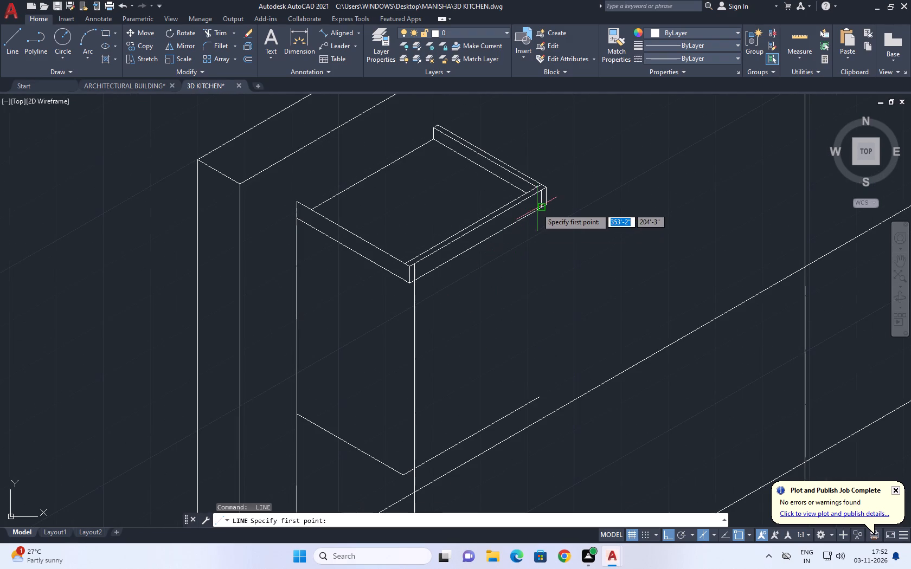
click(538, 208)
middle_drag(528, 348, 527, 290)
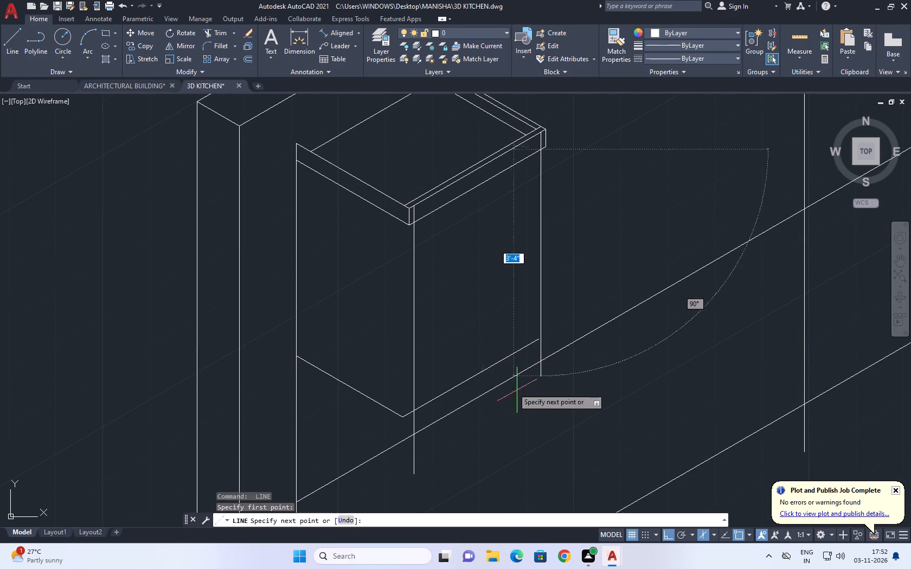
drag(540, 408, 542, 403)
key(Escape)
Delete the bottom edge of the cabinet's side face running back to the wall.
middle_drag(587, 287, 578, 236)
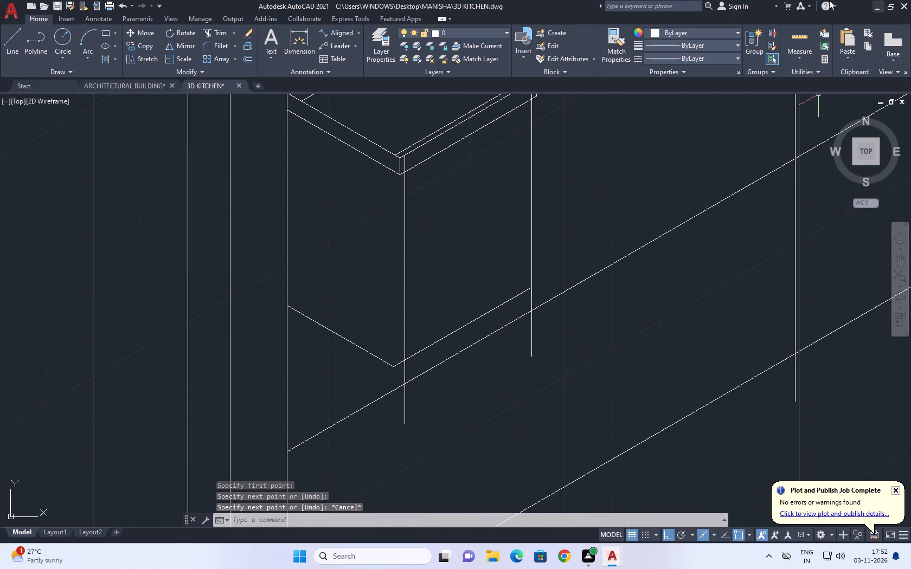
scroll(329, 194, down, 1)
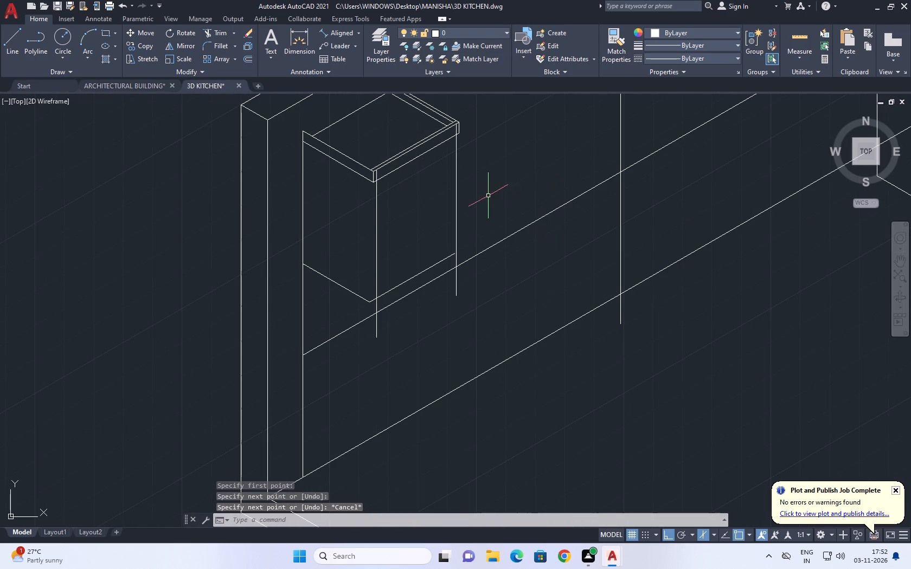
middle_drag(489, 198, 499, 204)
scroll(384, 311, up, 2)
click(367, 299)
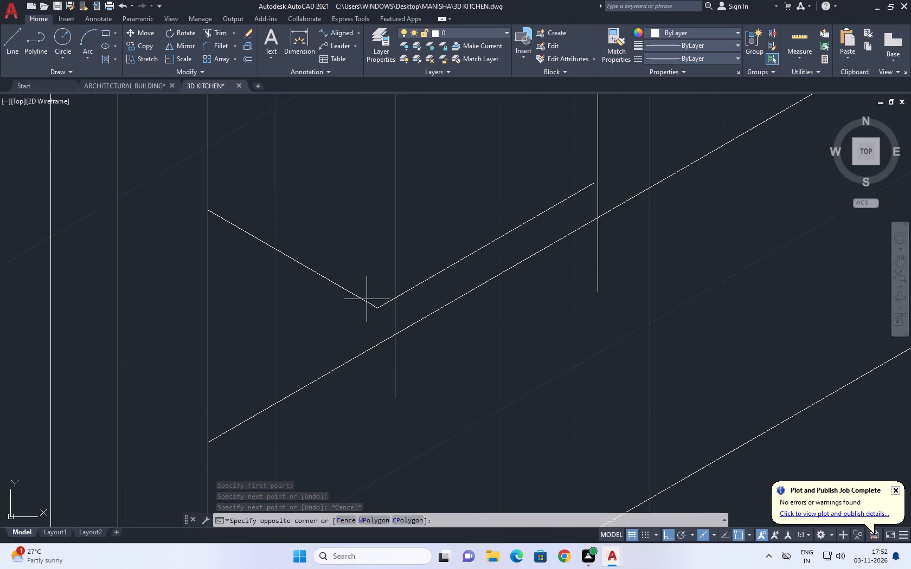
click(358, 312)
key(Delete)
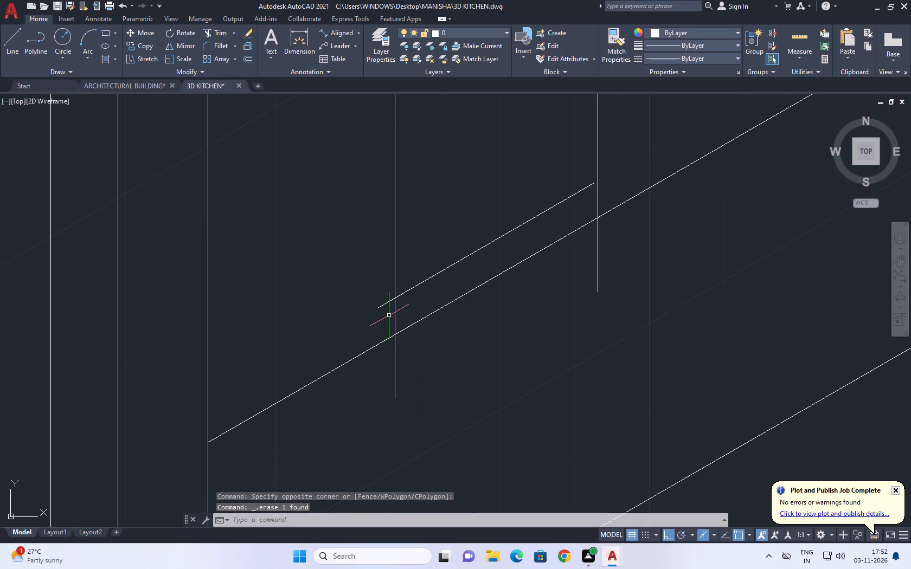
Draw a 150° line from where the near vertical crosses the bottom front edge back past the wall-side vertical.
middle_drag(402, 322, 413, 350)
text(L)
key(space)
click(406, 327)
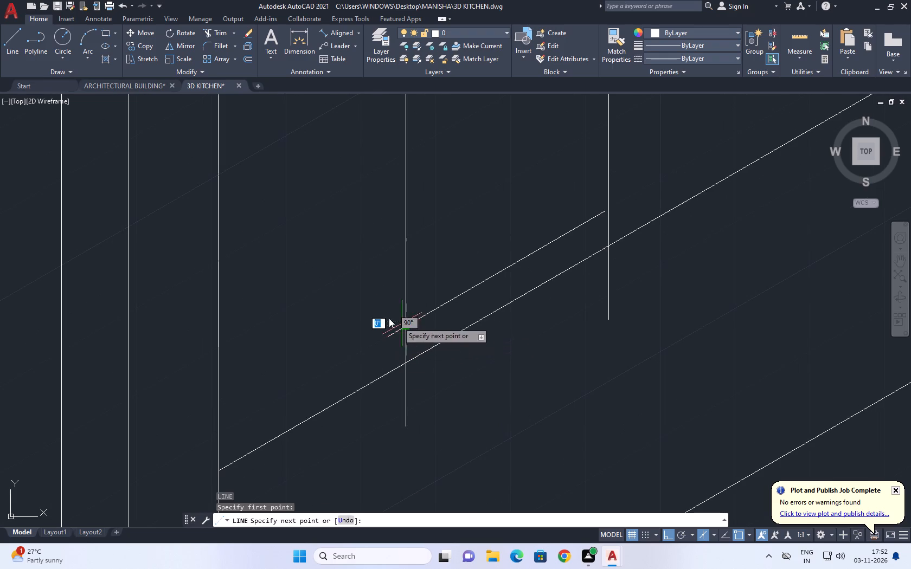
middle_drag(239, 258, 305, 319)
key(F5)
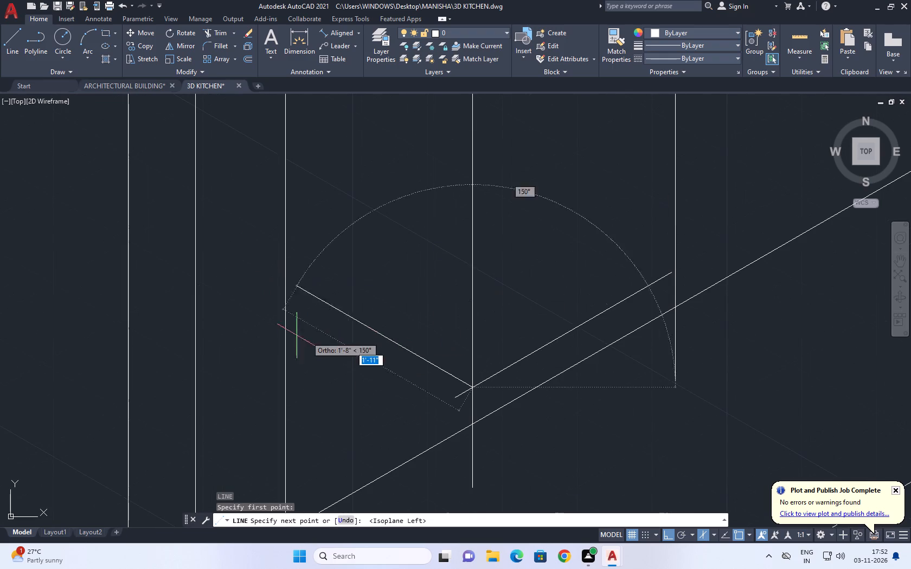
click(251, 263)
key(Escape)
Trim the overshooting ends of the new bottom side edge, both front verticals and the near end of the bottom front edge.
middle_drag(388, 283, 394, 286)
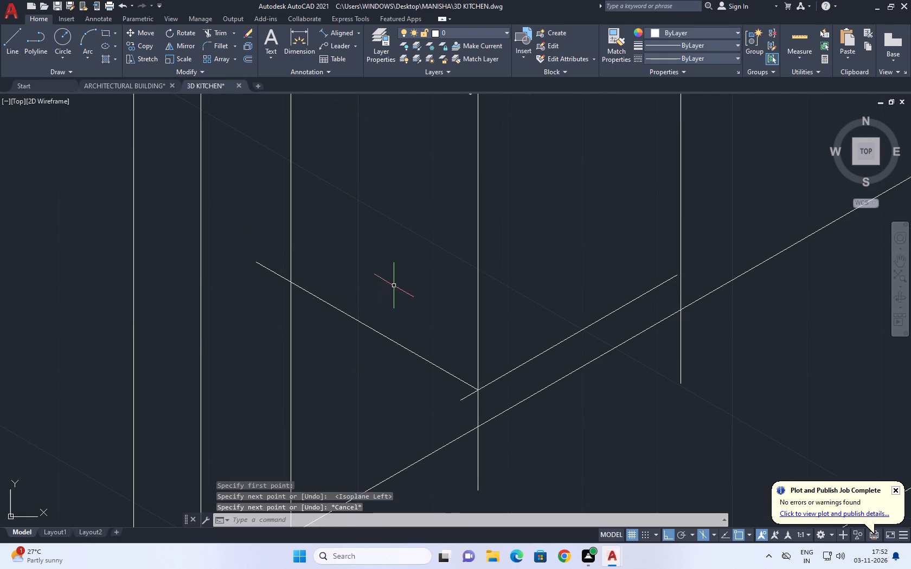
text(TR)
key(space)
drag(255, 261, 261, 261)
scroll(328, 316, down, 2)
scroll(399, 379, up, 2)
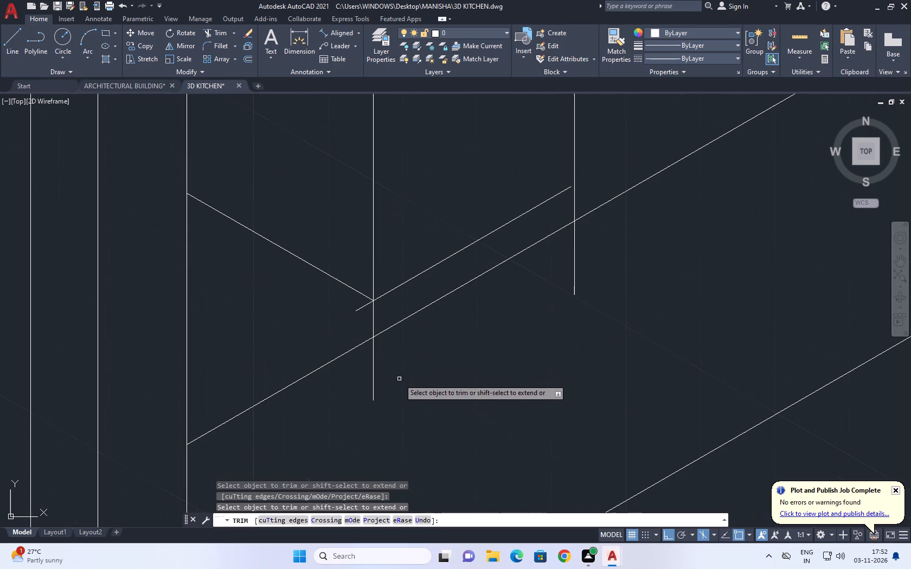
click(614, 244)
click(312, 415)
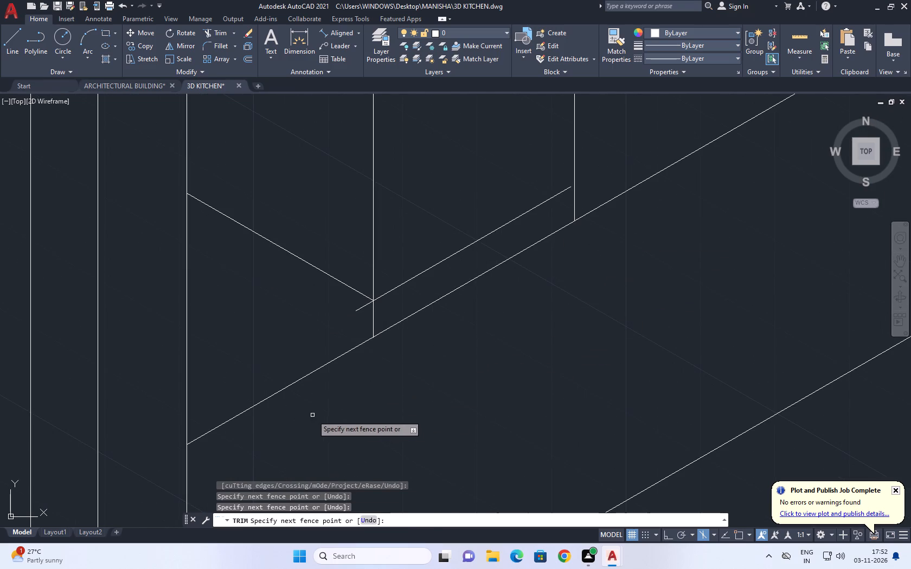
click(359, 311)
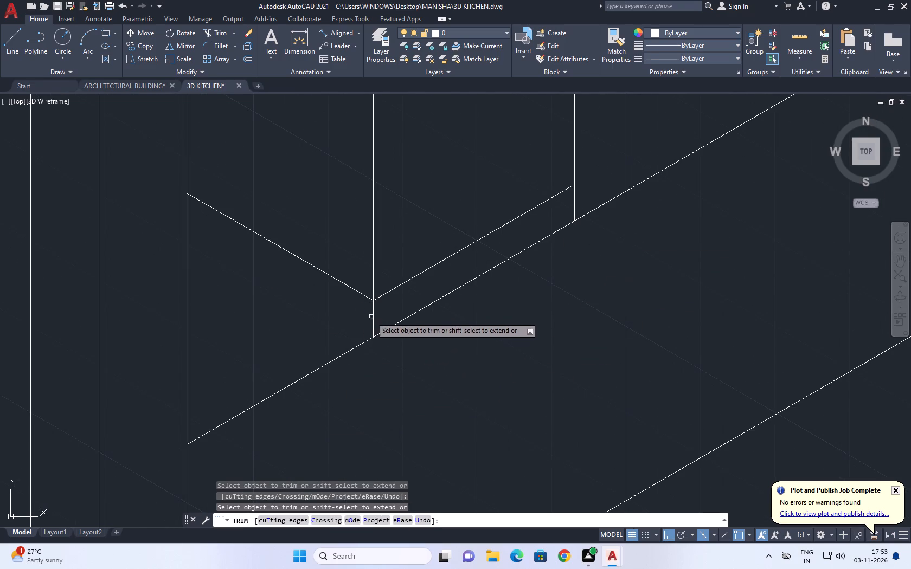
click(371, 316)
scroll(385, 315, down, 2)
middle_drag(443, 298, 456, 348)
key(Escape)
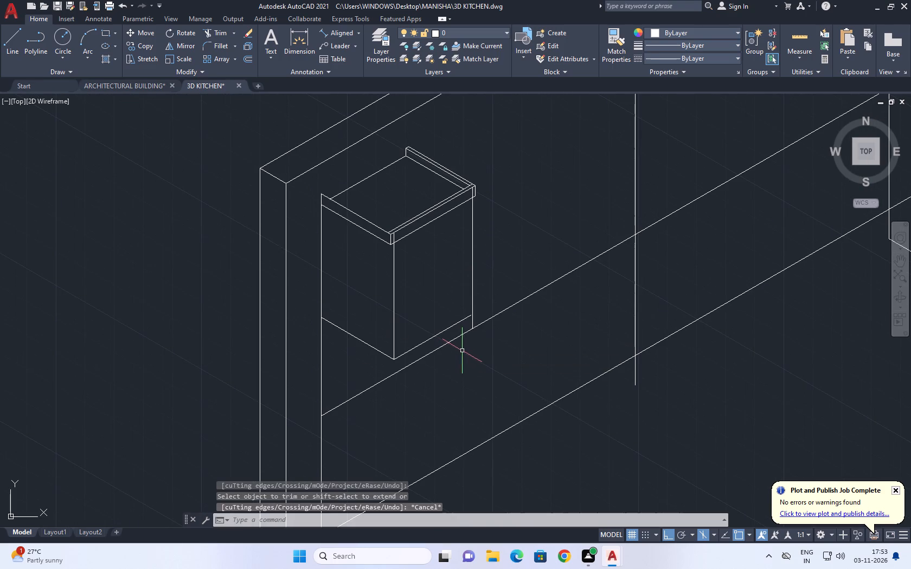
Fillet the bottom front edge and the far vertical with zero radius into a sharp corner.
key(f)
key(space)
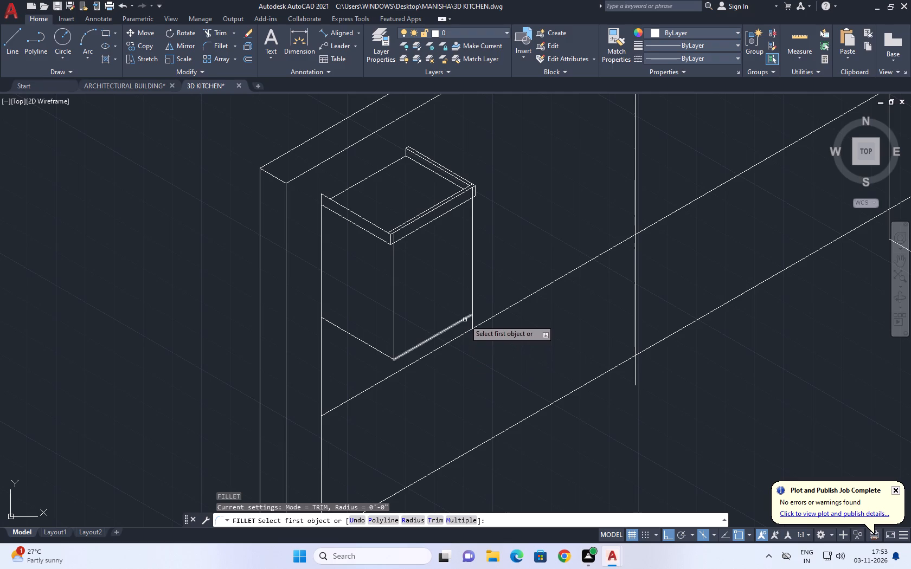
click(465, 319)
click(472, 305)
Delete the two short 1" marks on the tray's front rim.
middle_drag(472, 247, 475, 257)
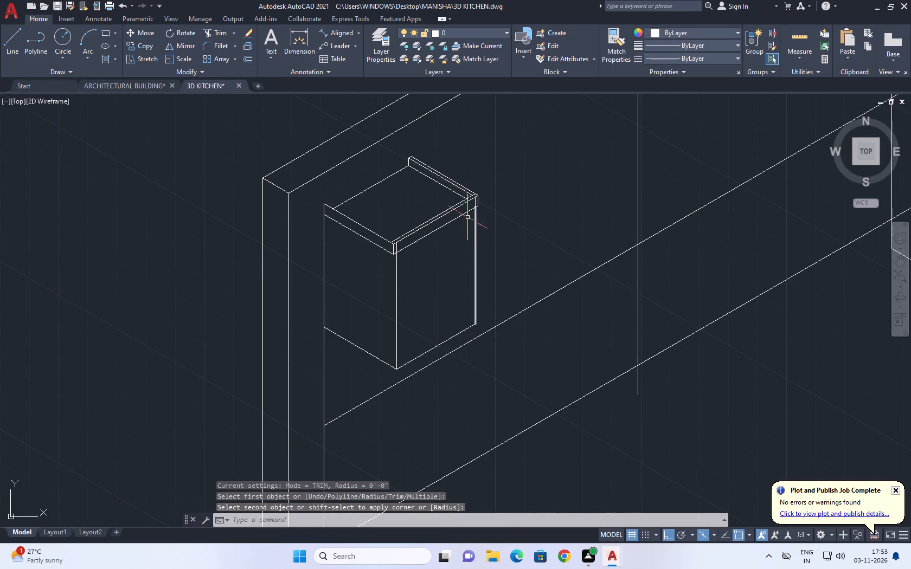
scroll(469, 211, up, 2)
click(482, 192)
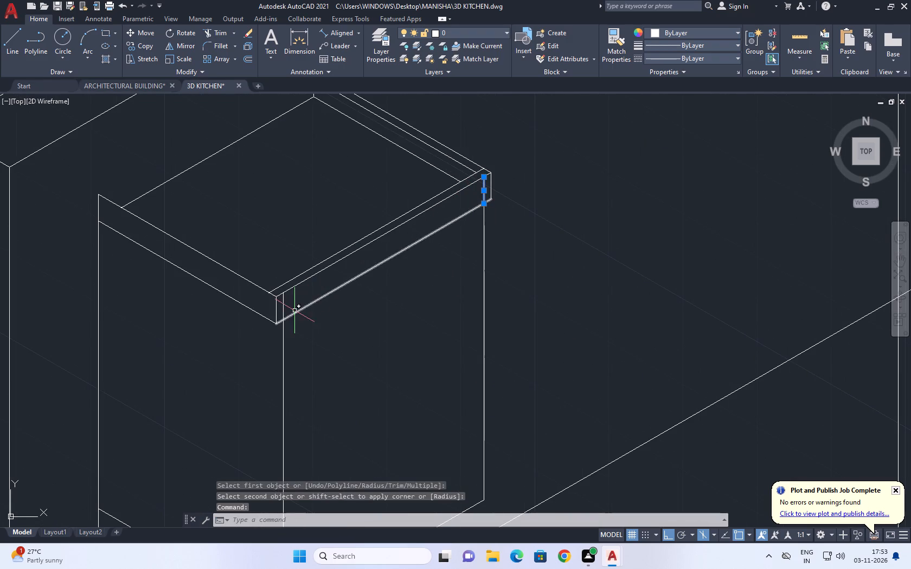
click(283, 306)
key(Delete)
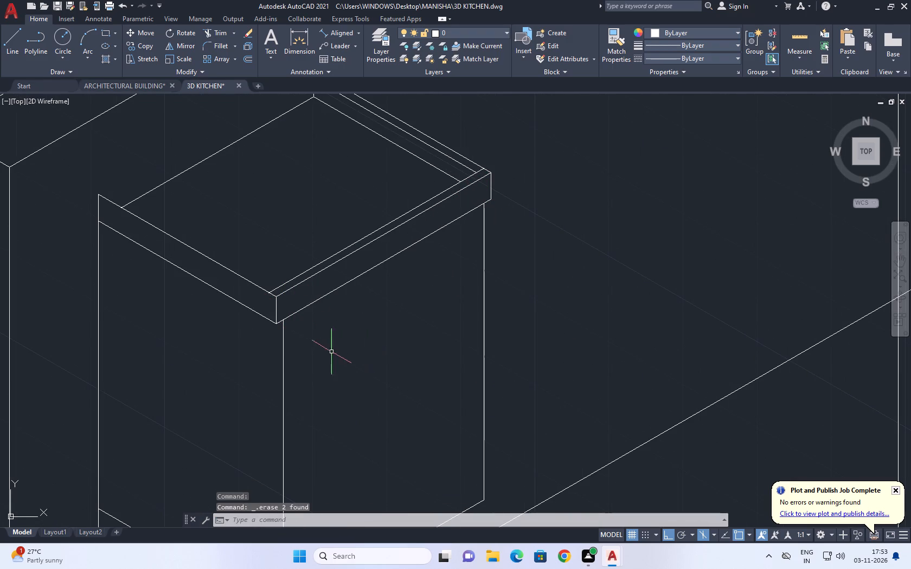
Draw a vertical divider from the middle of the tray's lower front edge down past the cabinet's bottom edge.
middle_drag(464, 295, 463, 315)
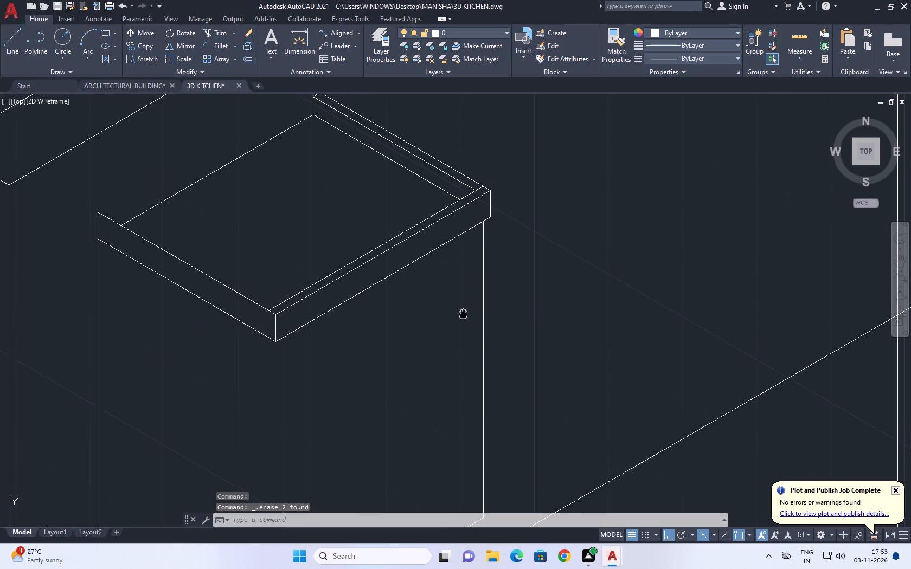
middle_drag(463, 315, 423, 274)
scroll(424, 271, down, 1)
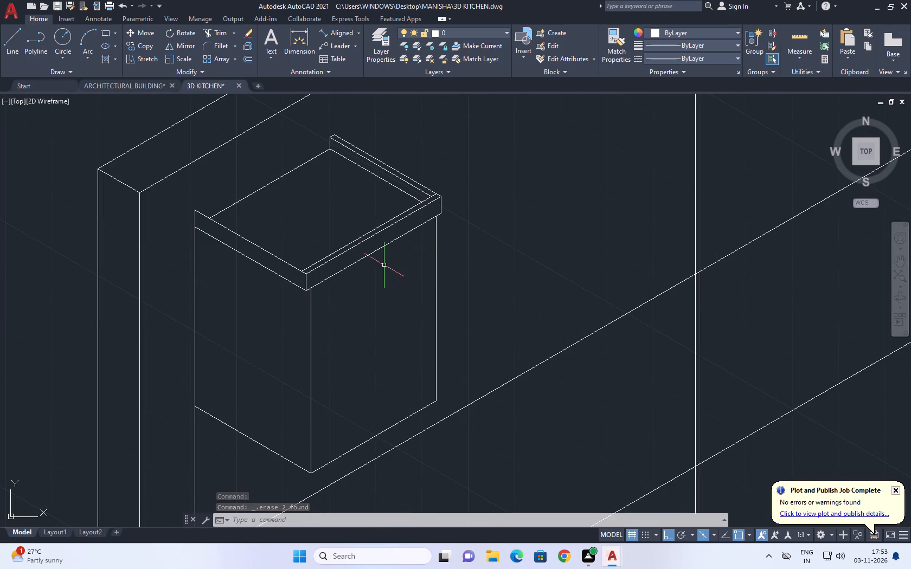
key(l)
key(space)
click(371, 253)
middle_drag(375, 481, 363, 368)
click(367, 412)
key(Escape)
Trim the divider where it extends below the cabinet's bottom front edge.
text(TR)
key(space)
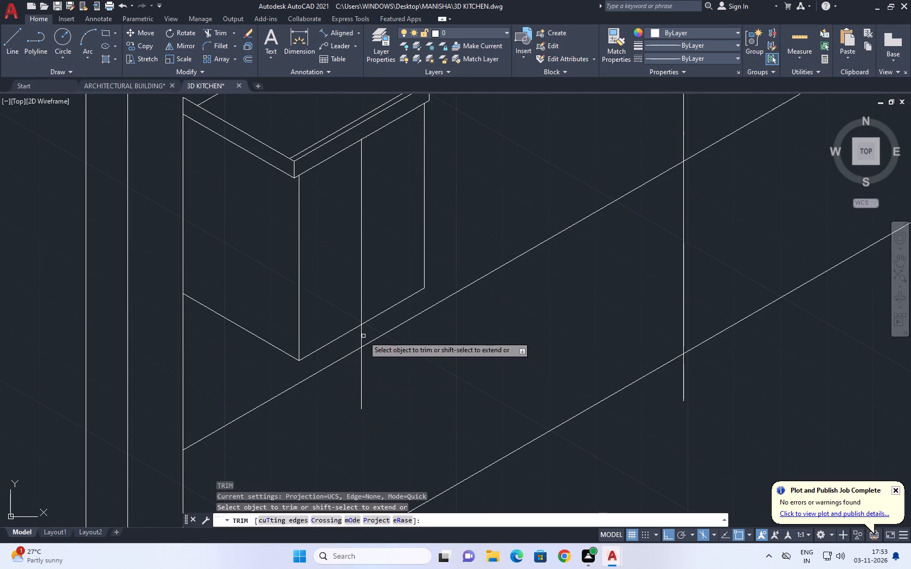
click(363, 336)
click(356, 339)
click(366, 376)
click(351, 393)
key(Escape)
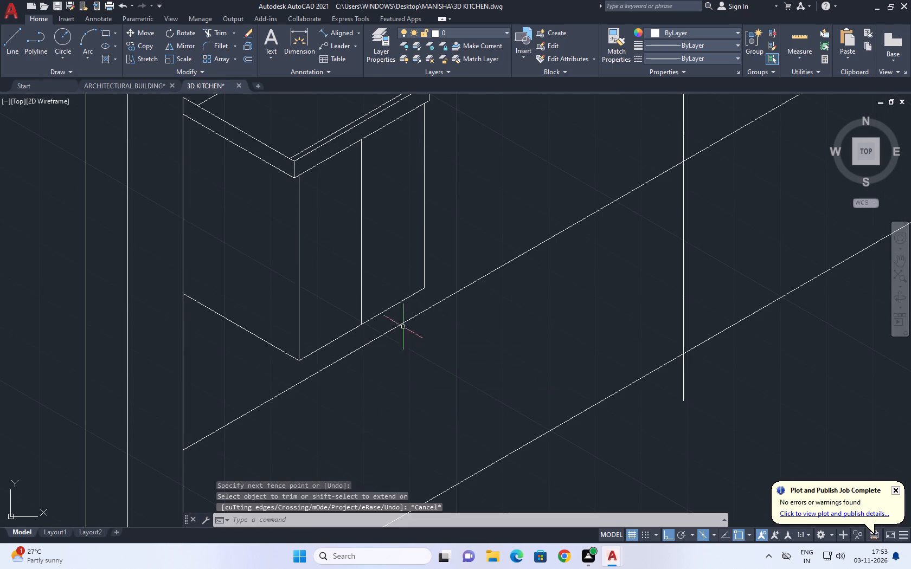
Copy the cabinet's near vertical edge from its top end to the tray's lower near corner.
middle_drag(402, 324, 540, 367)
click(437, 247)
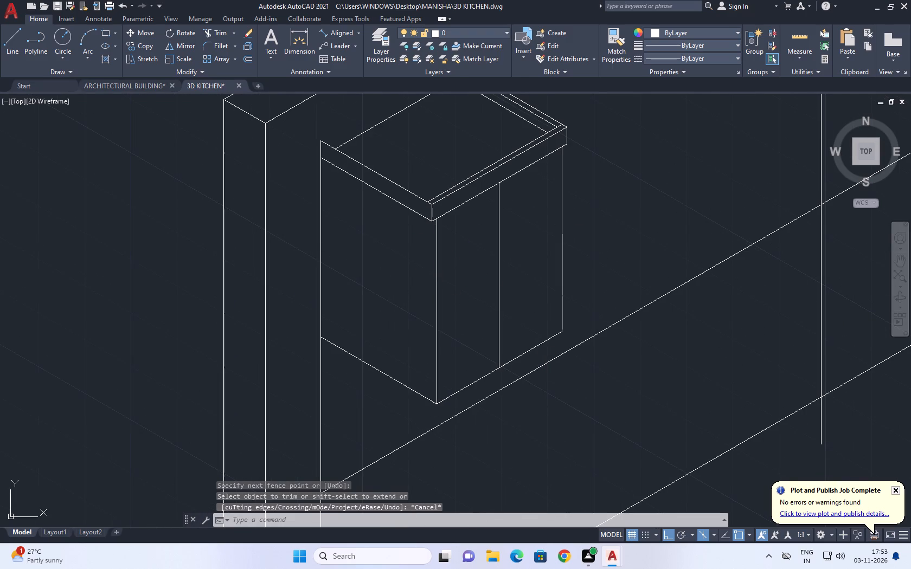
key(c)
key(o)
key(space)
scroll(430, 237, up, 1)
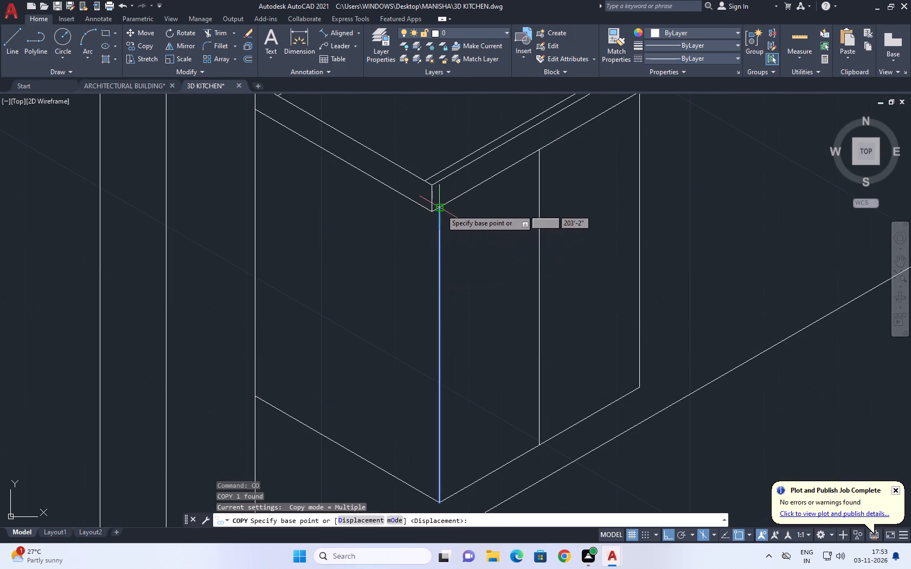
click(440, 209)
click(429, 211)
middle_drag(498, 203, 482, 232)
key(space)
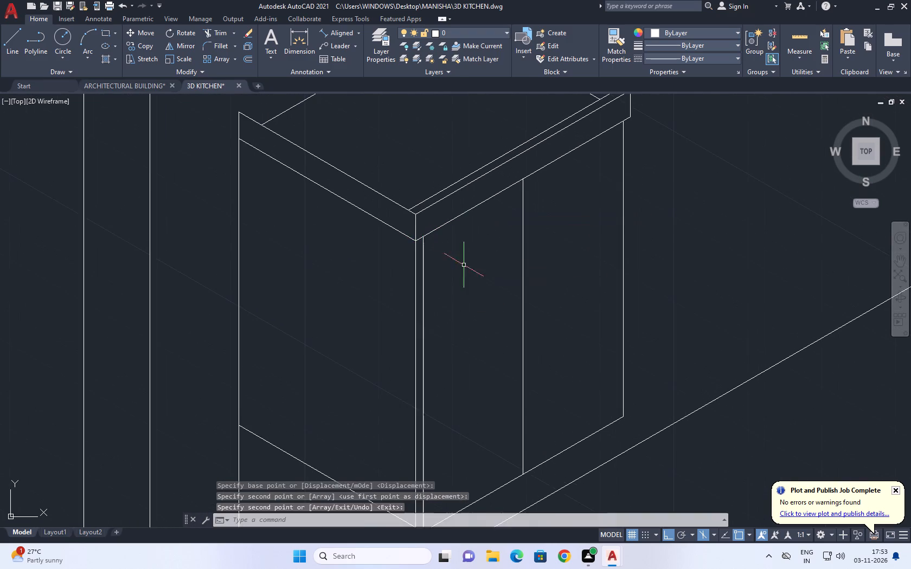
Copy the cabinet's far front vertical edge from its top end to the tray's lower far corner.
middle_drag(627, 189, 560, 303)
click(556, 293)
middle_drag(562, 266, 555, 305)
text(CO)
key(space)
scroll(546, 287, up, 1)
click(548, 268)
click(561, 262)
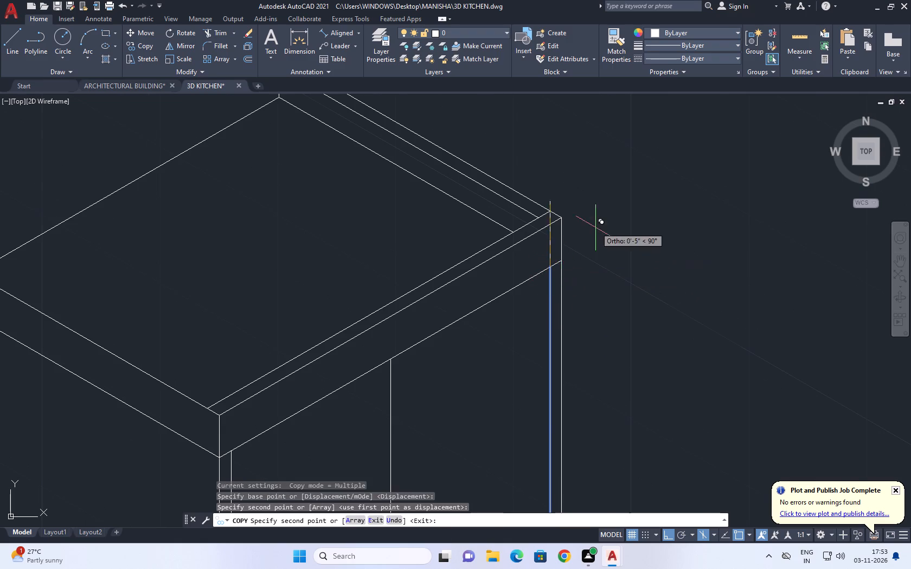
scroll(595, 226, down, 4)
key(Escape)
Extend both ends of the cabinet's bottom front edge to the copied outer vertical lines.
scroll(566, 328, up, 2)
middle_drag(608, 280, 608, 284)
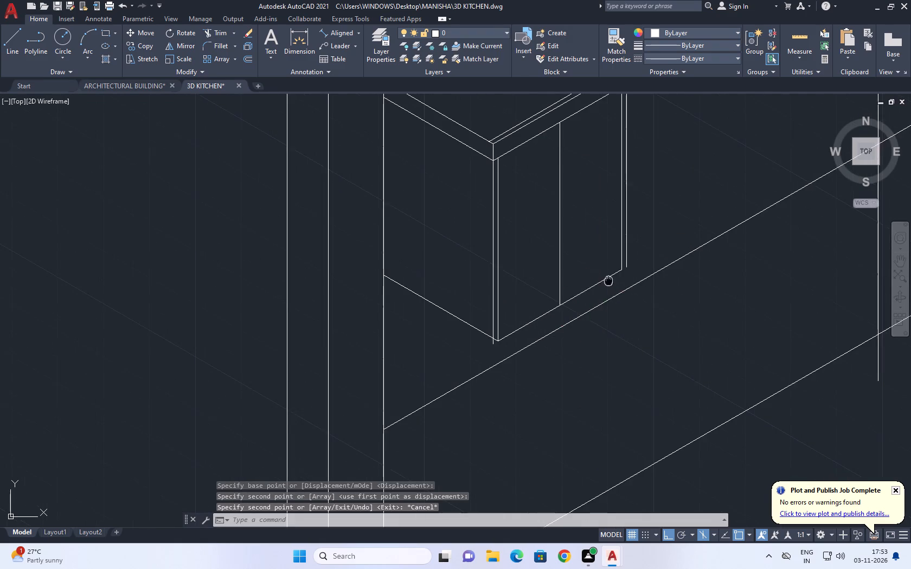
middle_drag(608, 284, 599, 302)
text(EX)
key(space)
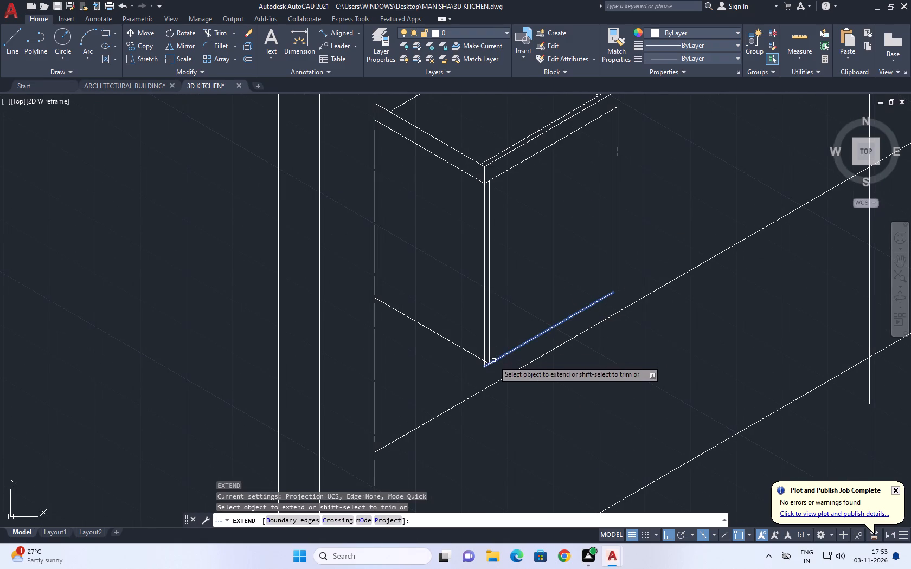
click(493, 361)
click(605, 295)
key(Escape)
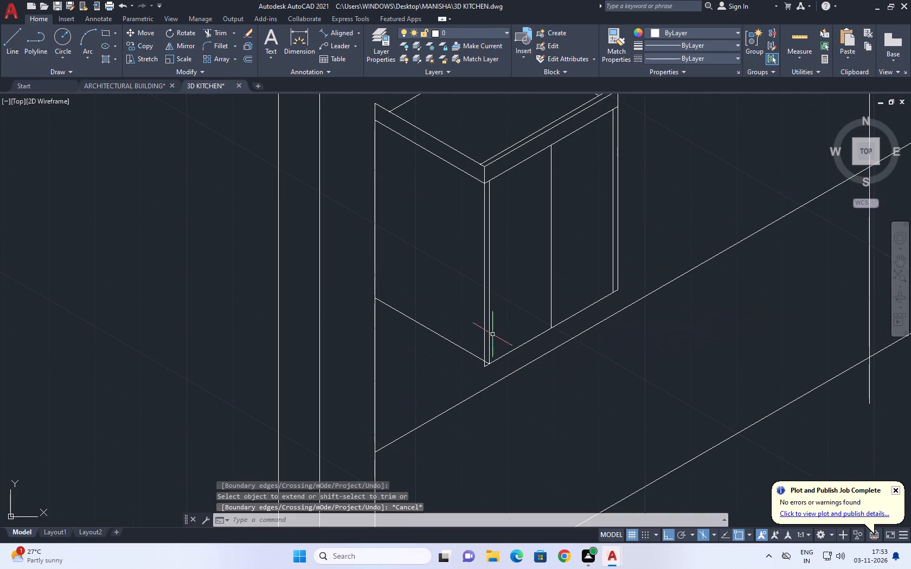
Trim the outer vertical line and the bottom front edge where they overhang the cabinet's near bottom corner.
middle_drag(485, 331, 490, 335)
scroll(492, 336, down, 1)
scroll(490, 350, up, 4)
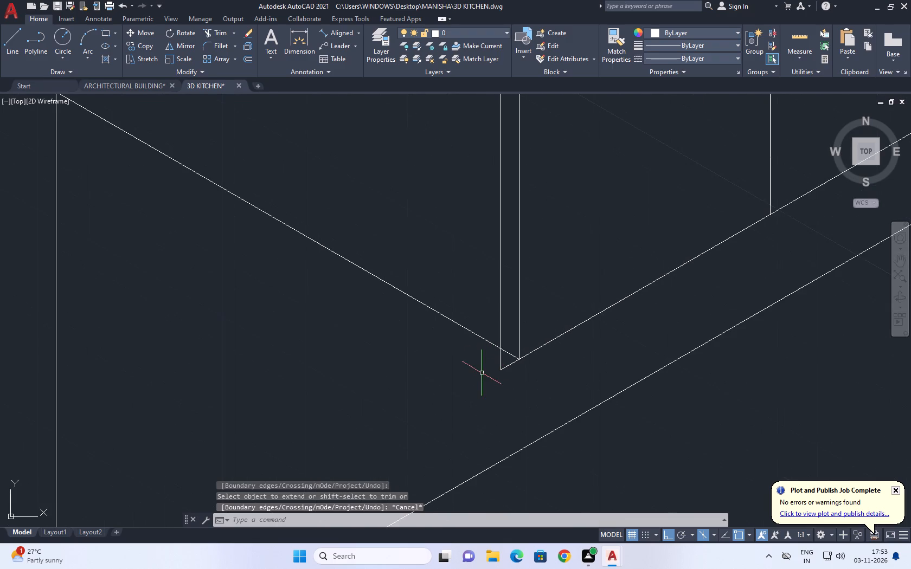
middle_drag(488, 329, 496, 345)
scroll(495, 344, up, 1)
key(t)
key(r)
key(space)
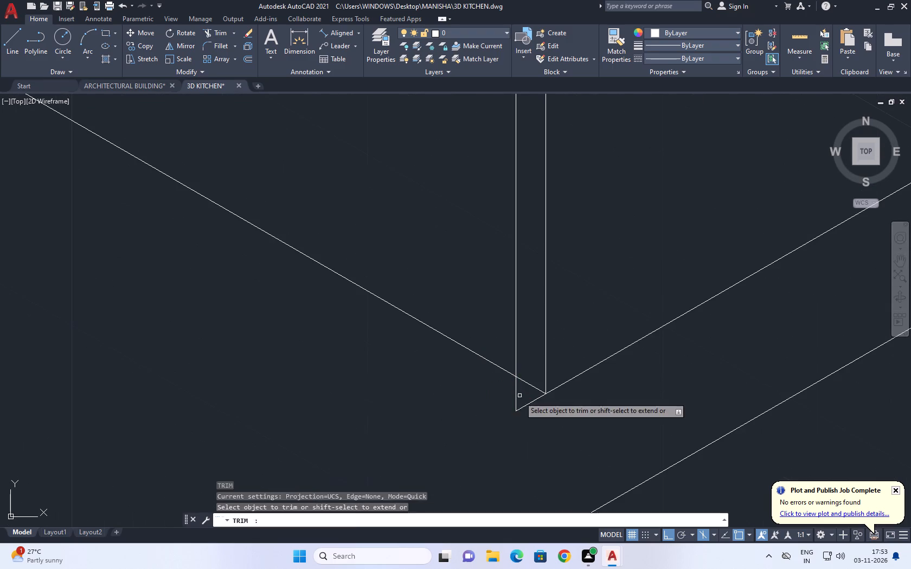
click(510, 393)
click(535, 415)
scroll(550, 415, down, 5)
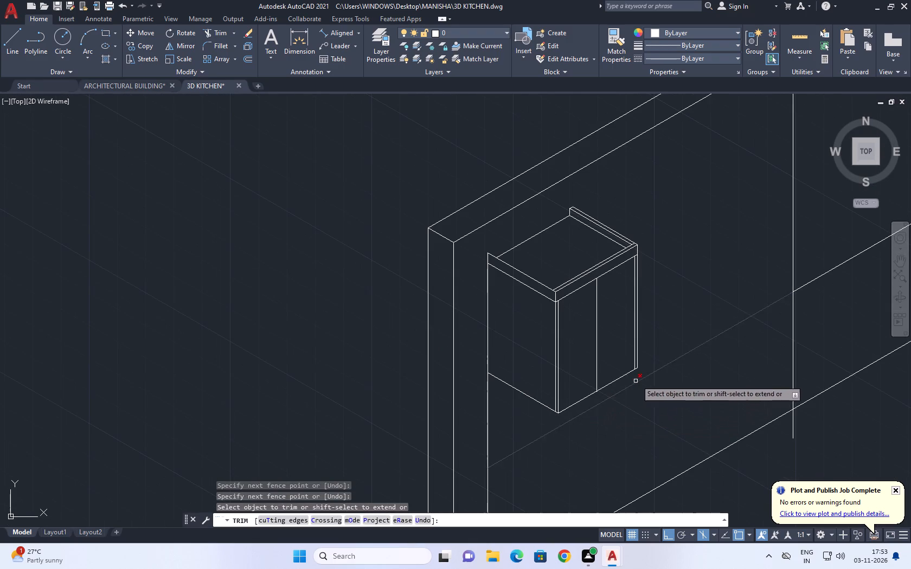
key(Escape)
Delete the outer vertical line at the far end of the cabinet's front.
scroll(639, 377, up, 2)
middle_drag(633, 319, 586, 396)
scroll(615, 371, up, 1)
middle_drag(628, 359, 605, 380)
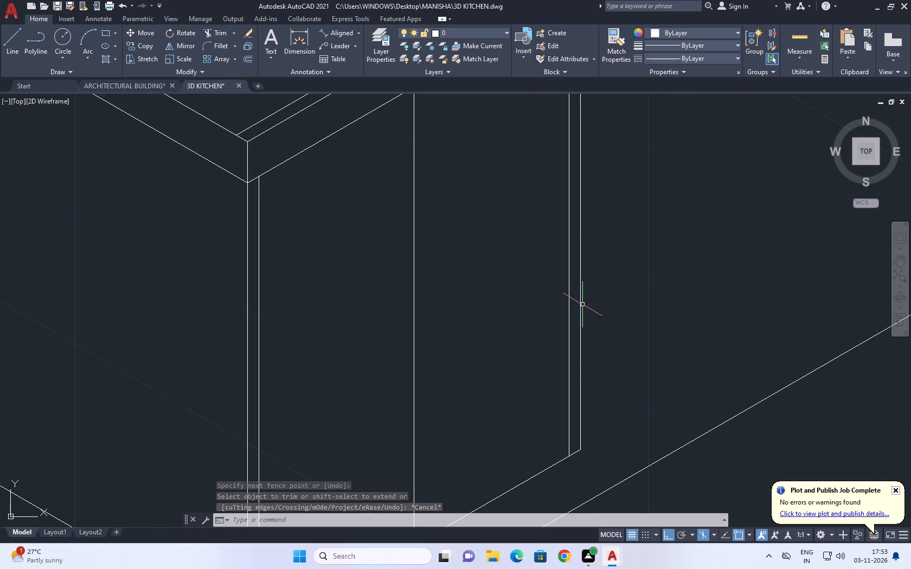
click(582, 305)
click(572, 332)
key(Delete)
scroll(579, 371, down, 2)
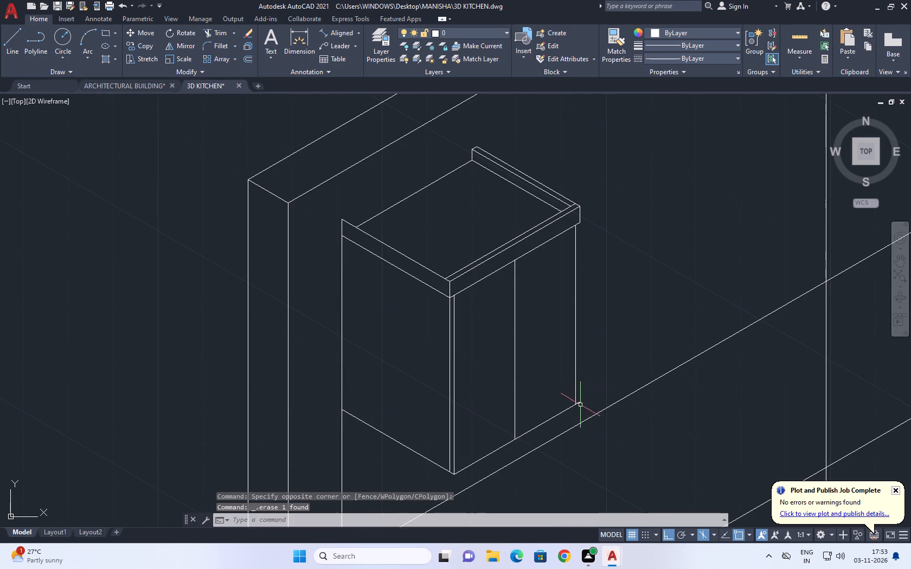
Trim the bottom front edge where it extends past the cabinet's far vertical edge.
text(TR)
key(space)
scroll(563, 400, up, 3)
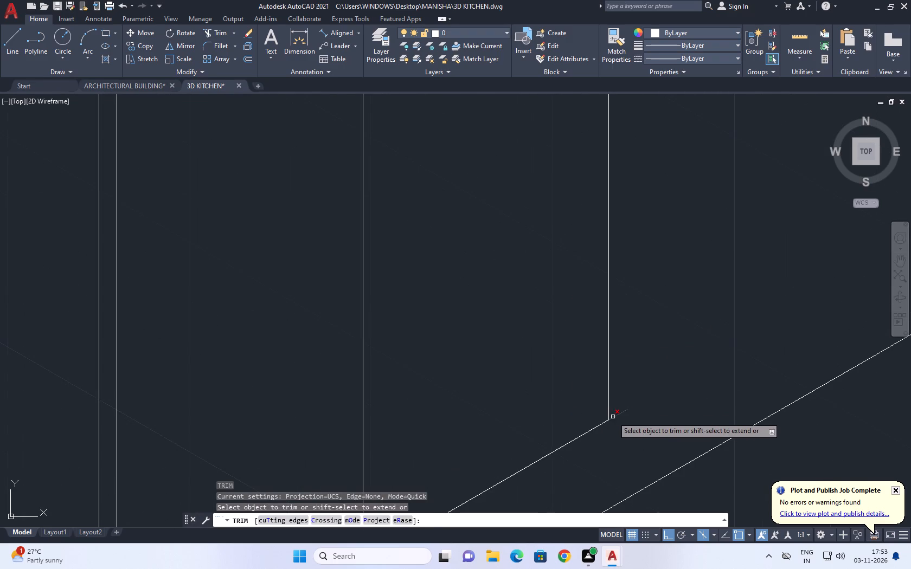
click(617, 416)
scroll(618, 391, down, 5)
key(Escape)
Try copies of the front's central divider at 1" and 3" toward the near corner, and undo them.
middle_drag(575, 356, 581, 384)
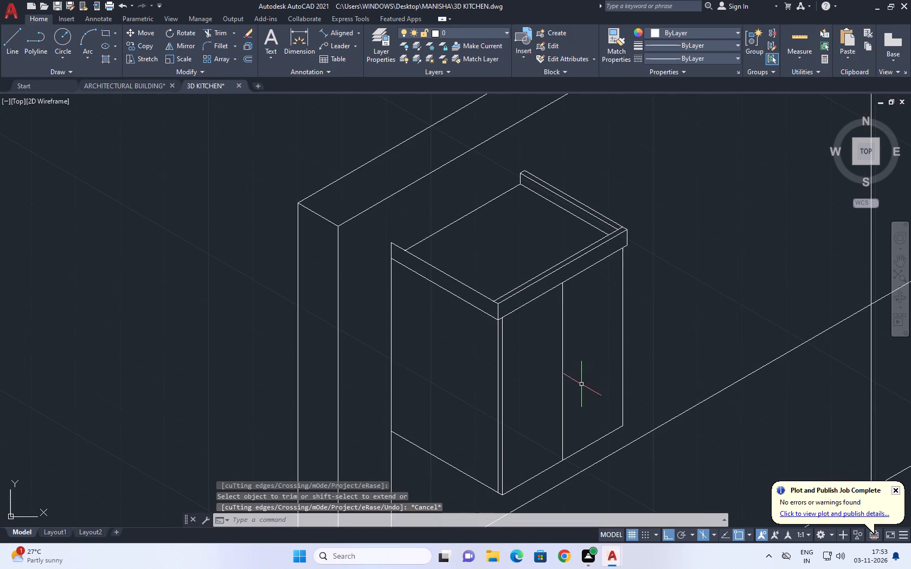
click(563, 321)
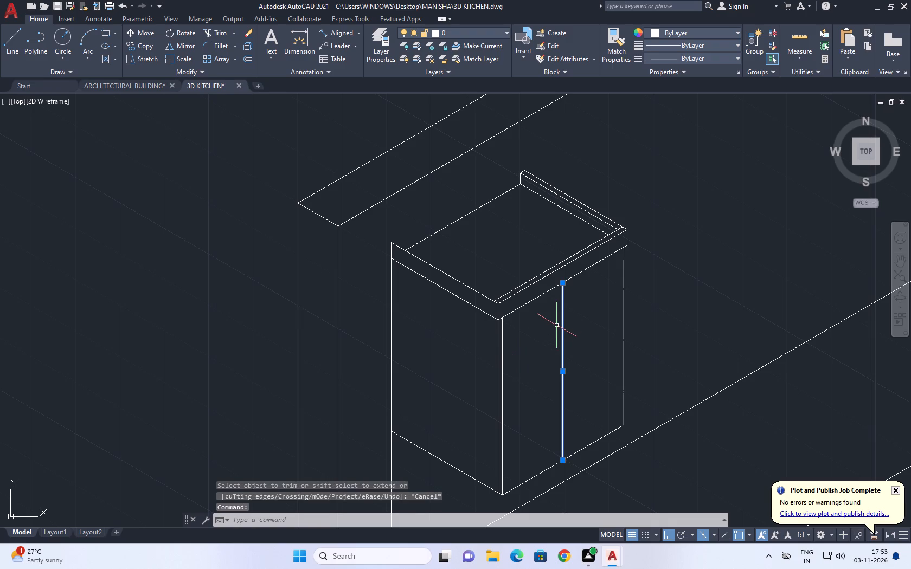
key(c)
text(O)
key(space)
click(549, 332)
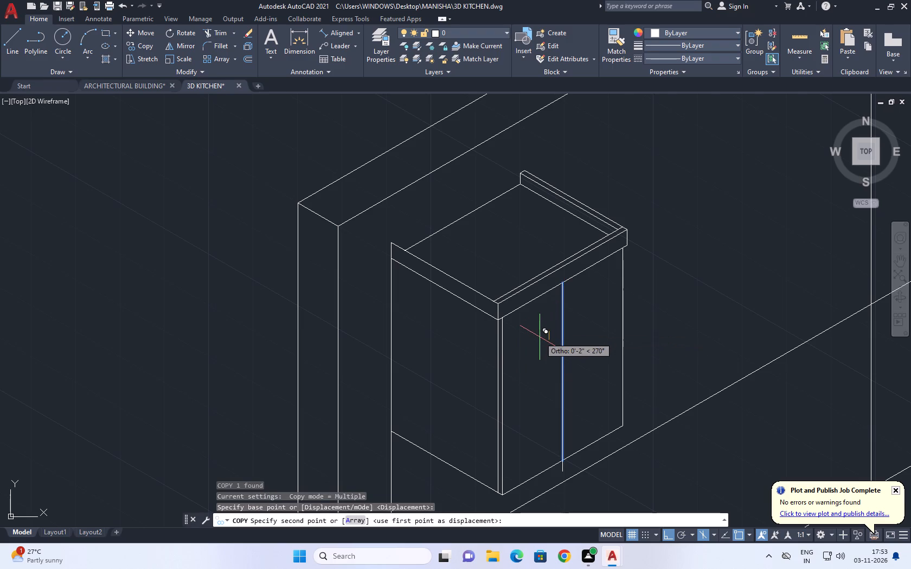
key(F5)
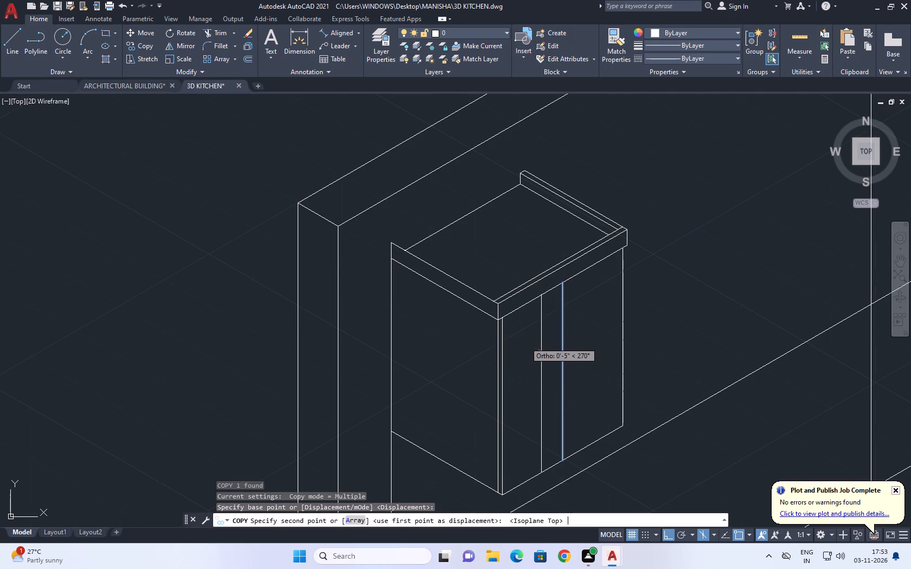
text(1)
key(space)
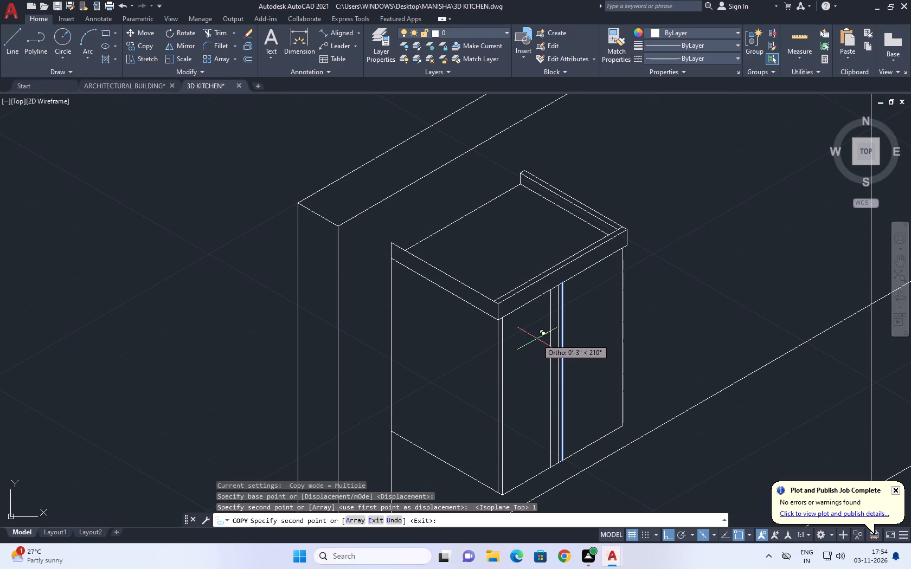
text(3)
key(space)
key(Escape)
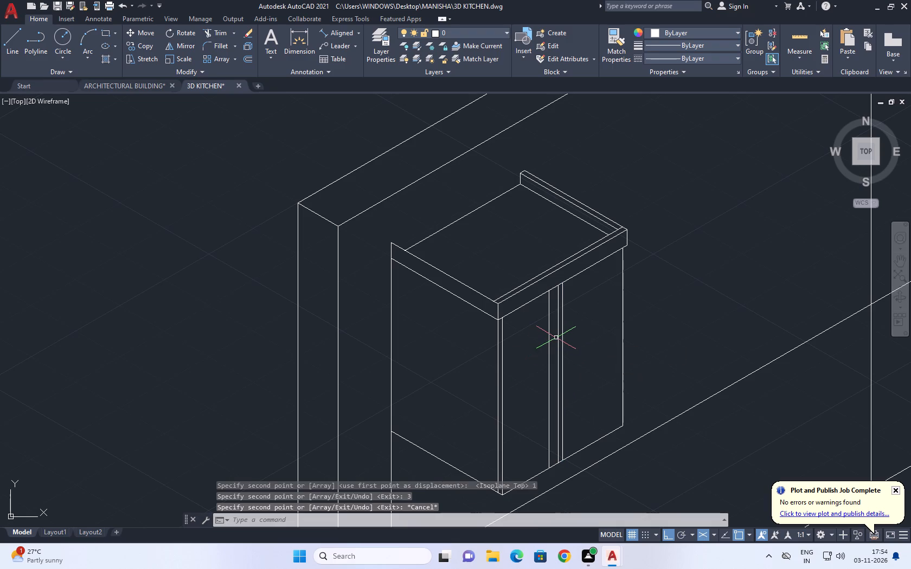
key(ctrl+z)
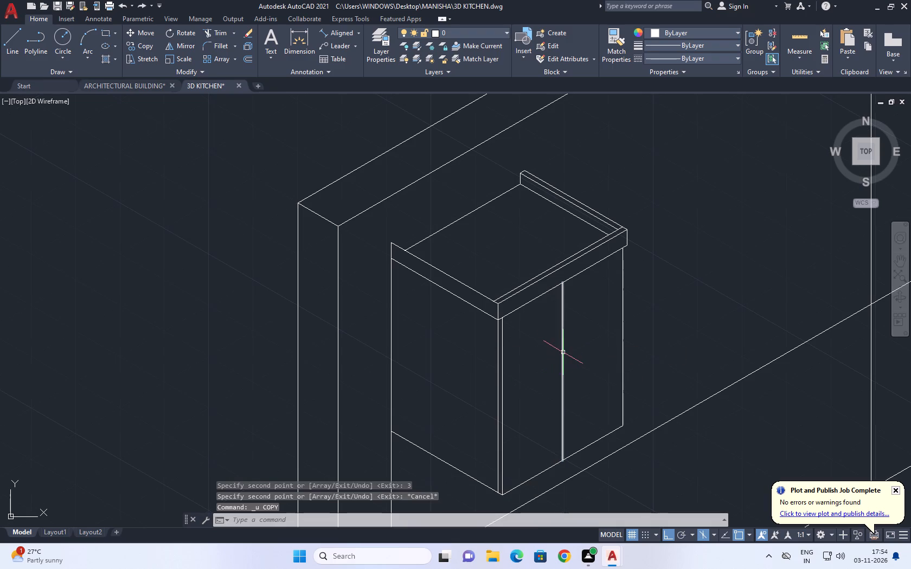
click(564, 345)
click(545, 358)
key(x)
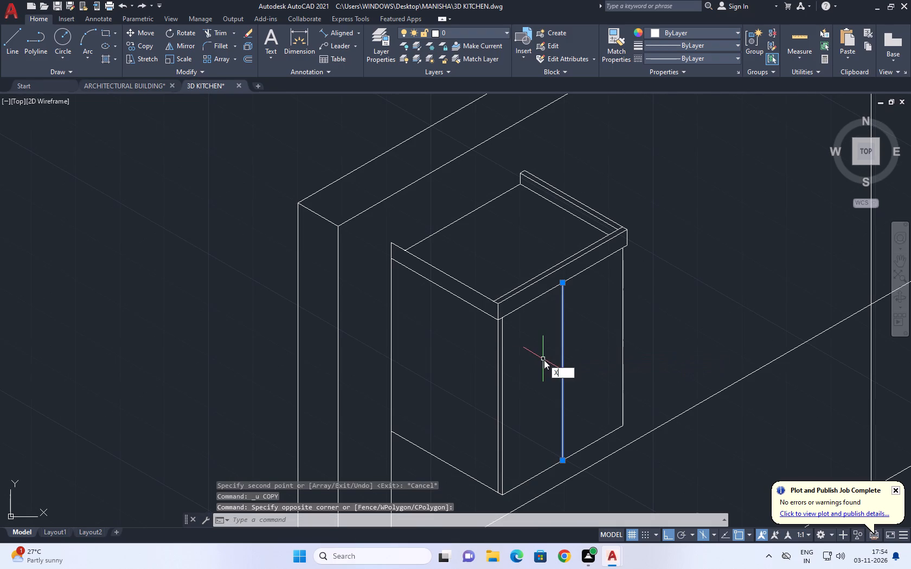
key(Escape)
Copy the front's central divider 2" along the front toward the near corner, in the top isoplane.
click(562, 348)
text(CO)
key(space)
click(555, 359)
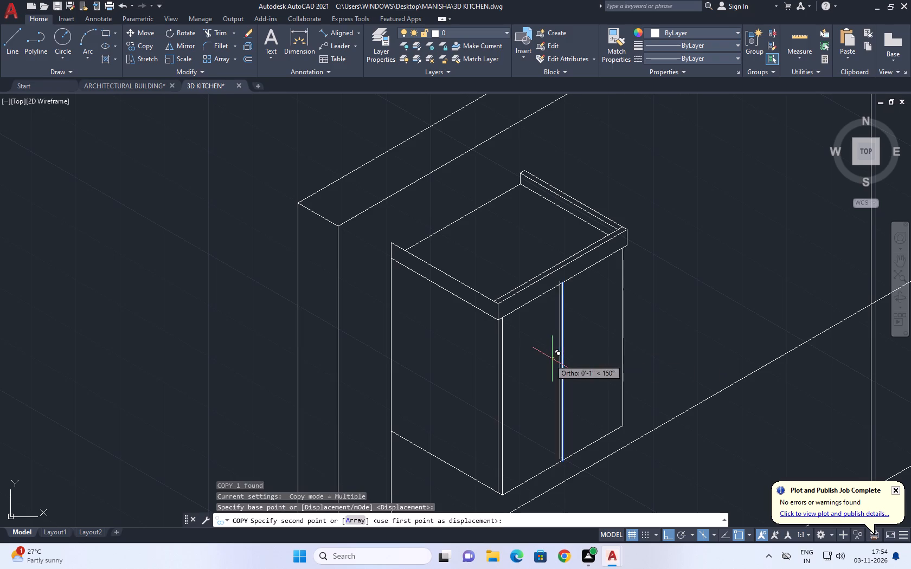
key(F5)
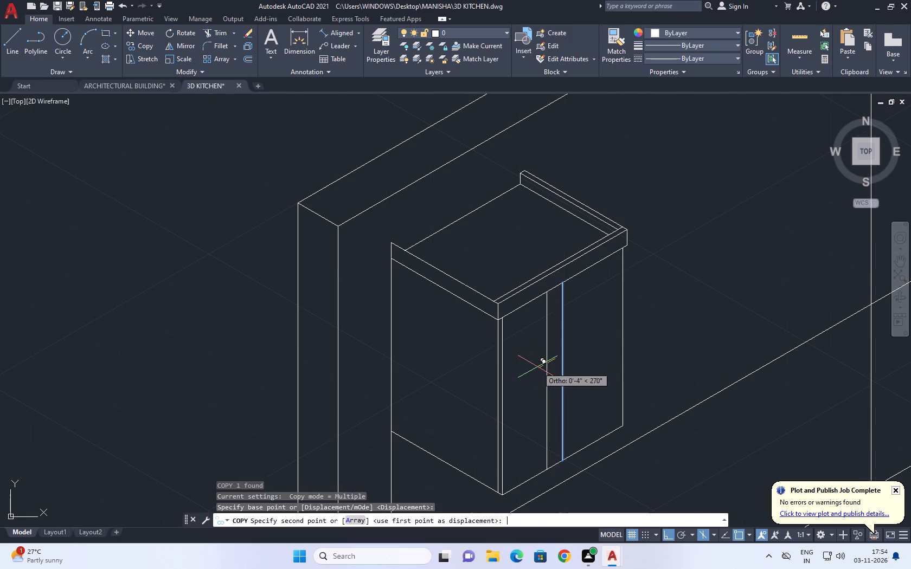
text(2)
key(space)
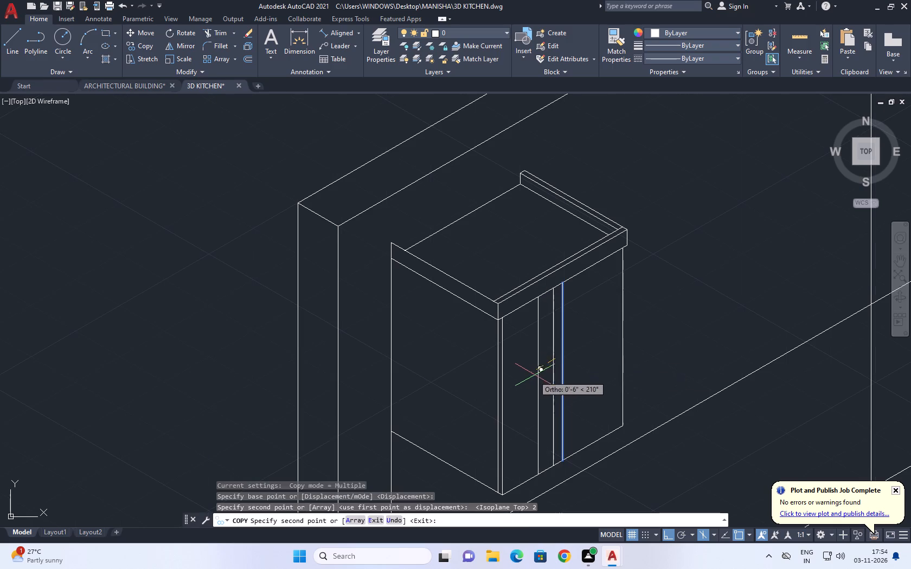
key(Escape)
Copy the front's central divider 2" along the front toward the far corner.
click(562, 329)
middle_drag(591, 329, 546, 318)
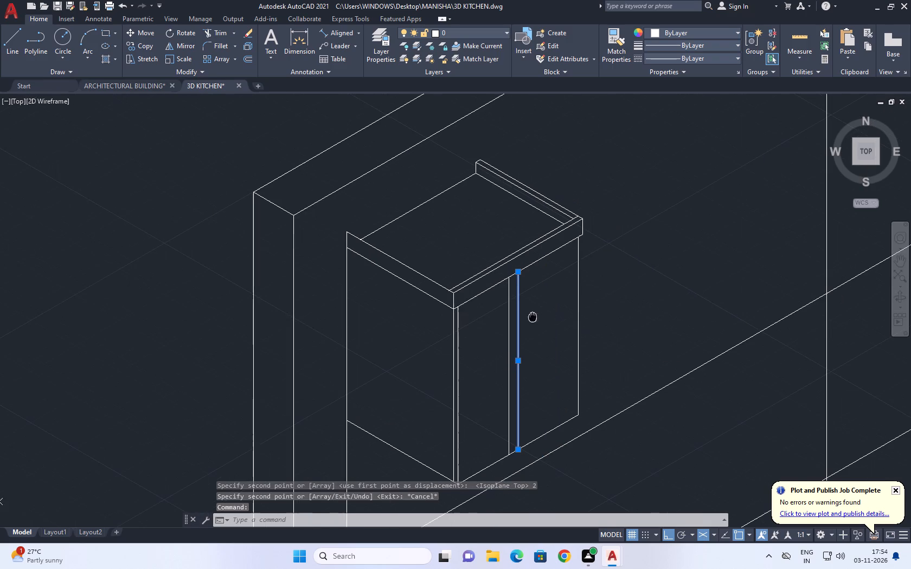
key(c)
text(O)
key(space)
scroll(530, 339, up, 2)
click(534, 337)
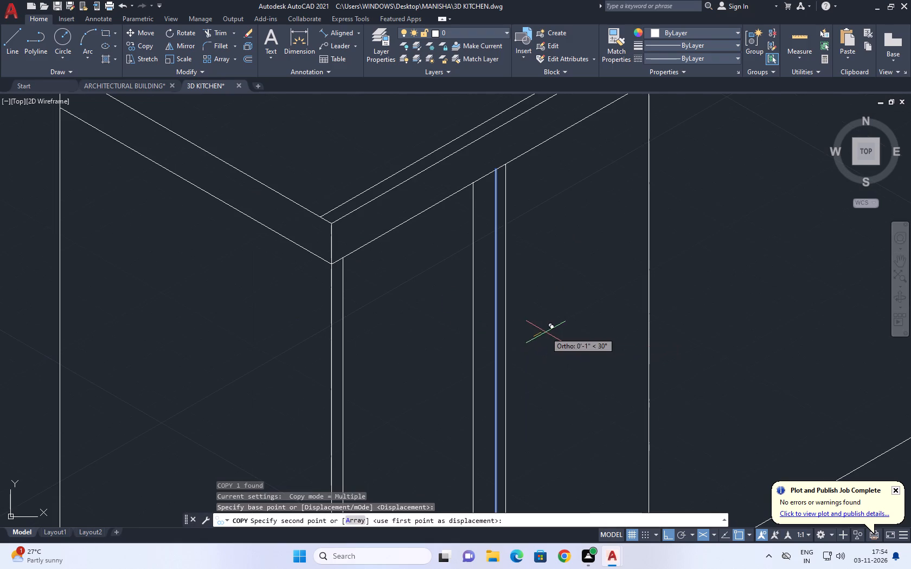
key(2)
key(space)
key(Escape)
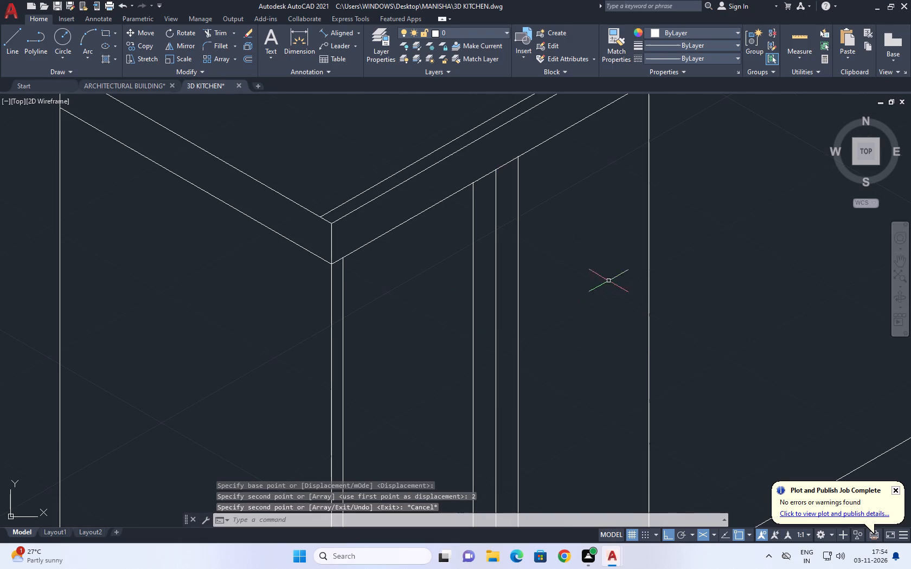
Copy the cabinet front's far vertical edge 2" inward toward the divider.
click(645, 280)
click(650, 300)
click(653, 294)
click(633, 305)
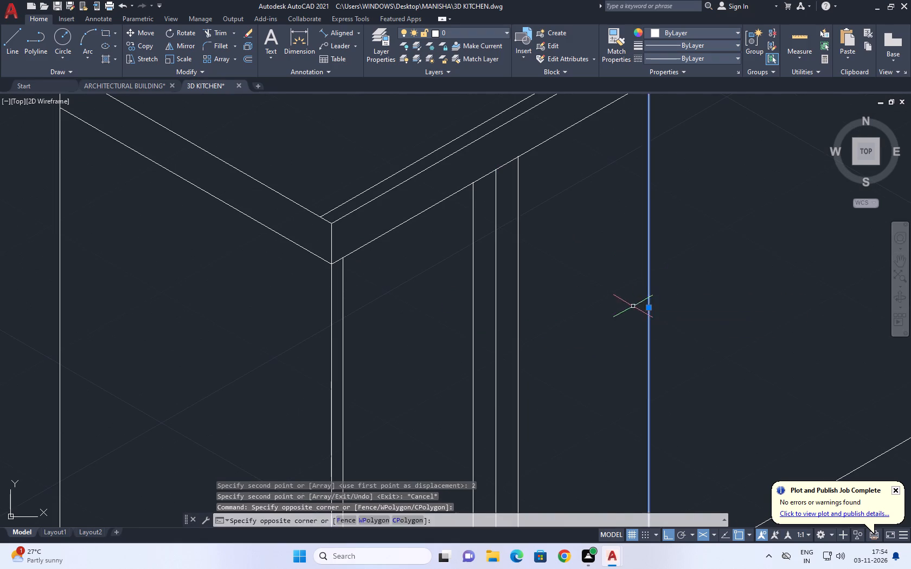
scroll(642, 302, down, 3)
middle_drag(659, 298, 640, 318)
text(CO)
key(space)
scroll(587, 330, up, 3)
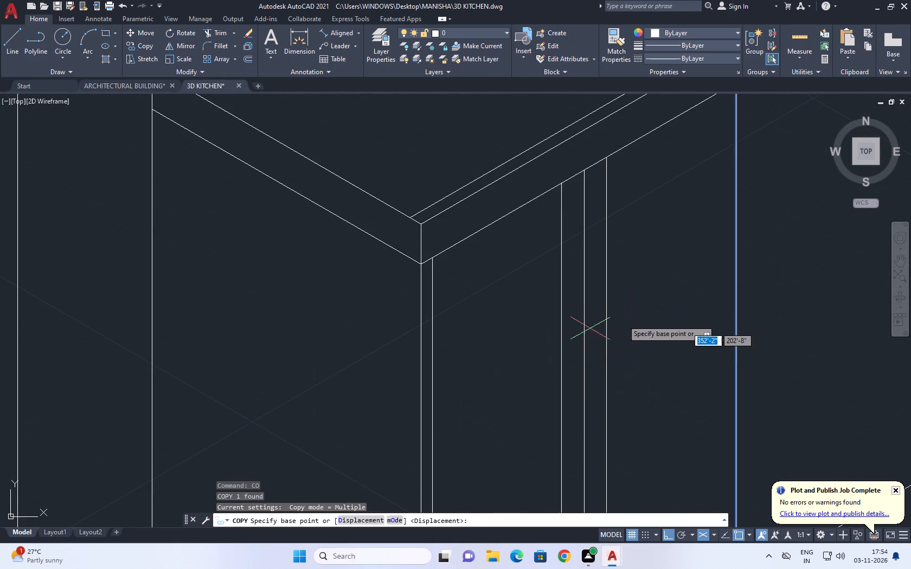
click(650, 306)
key(2)
key(space)
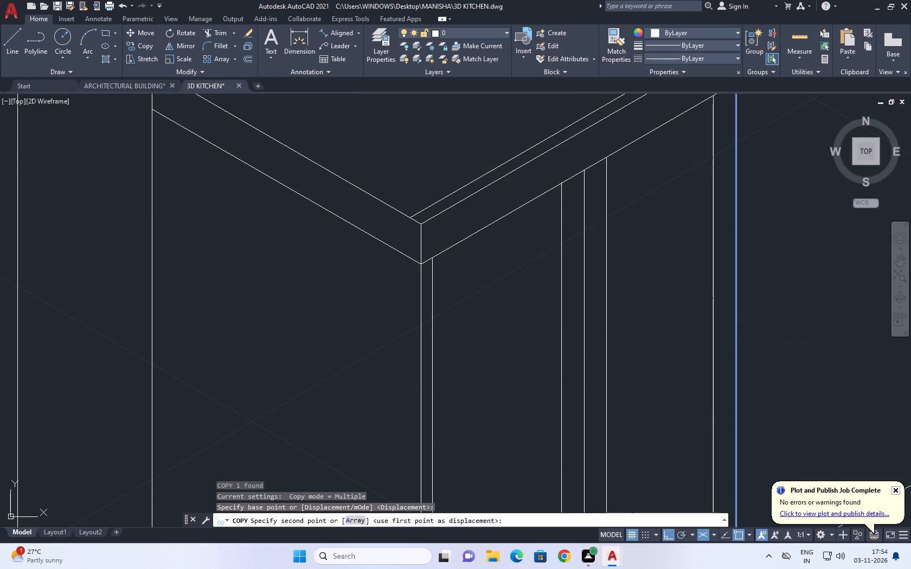
key(Escape)
Copy the cabinet front's near vertical edge 2" inward toward the divider.
middle_drag(650, 251, 632, 383)
middle_drag(596, 331, 617, 206)
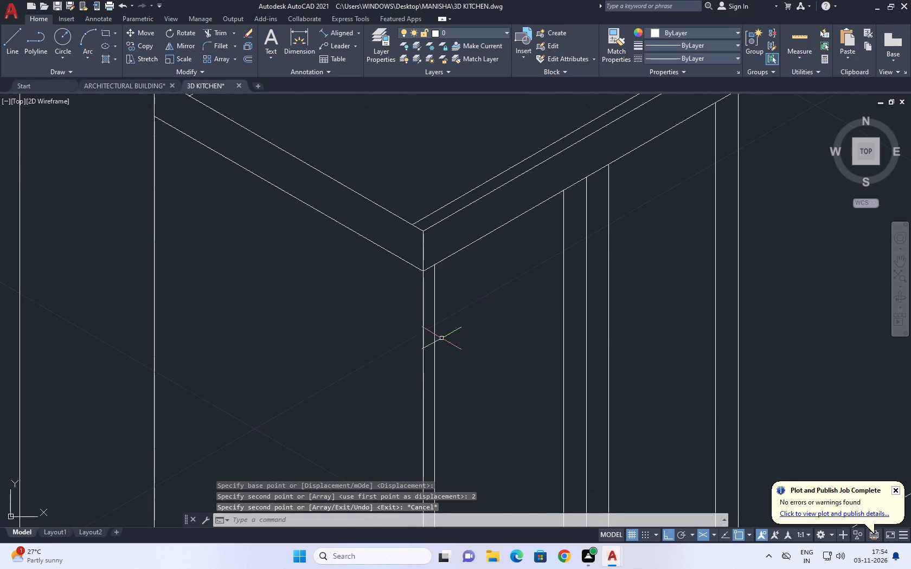
click(435, 333)
scroll(466, 326, down, 2)
middle_drag(478, 337, 483, 305)
text(CO)
key(space)
scroll(474, 321, up, 3)
click(471, 321)
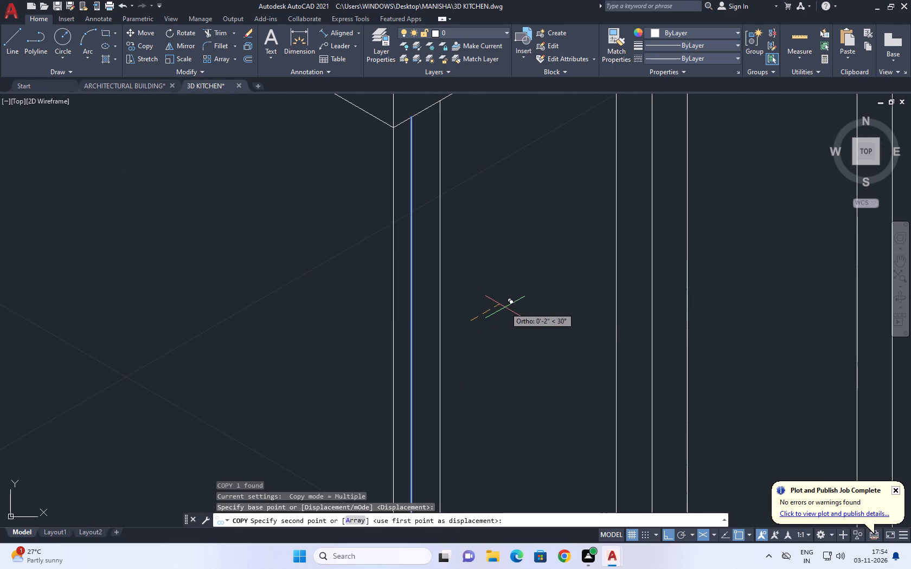
key(2)
key(space)
scroll(499, 327, down, 2)
key(Escape)
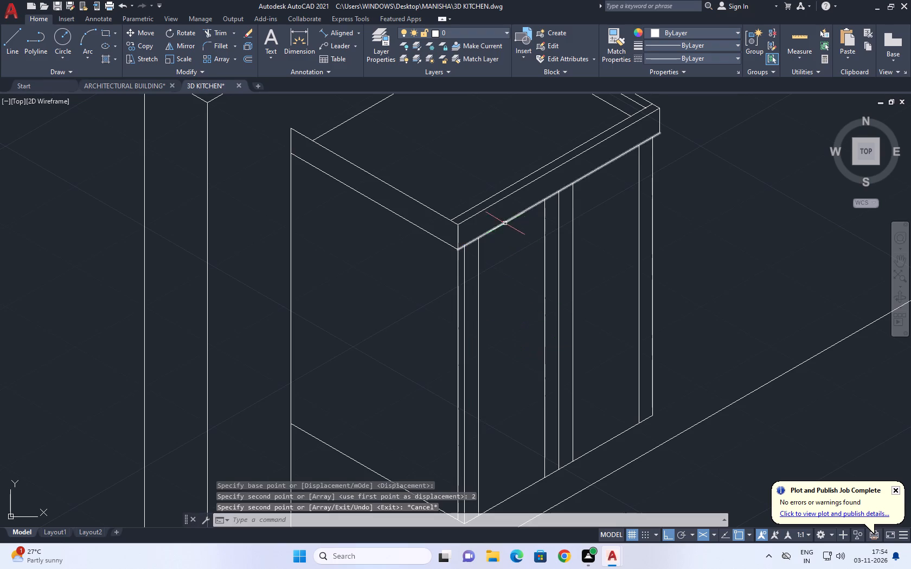
Copy the tray's lower front edge 2" straight down onto the cabinet front, in the right isoplane.
click(505, 223)
middle_drag(505, 228, 507, 251)
scroll(507, 237, down, 1)
key(c)
key(o)
key(space)
click(487, 282)
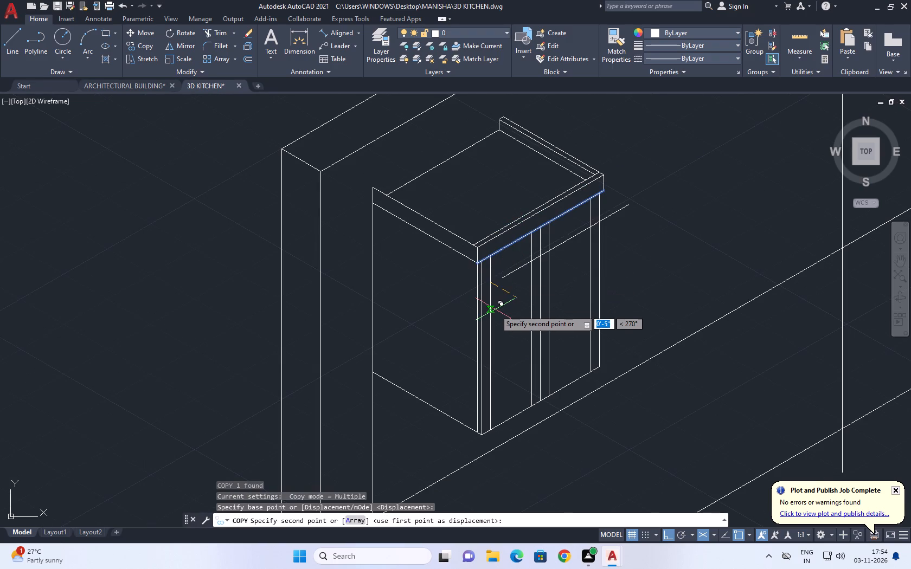
key(F5)
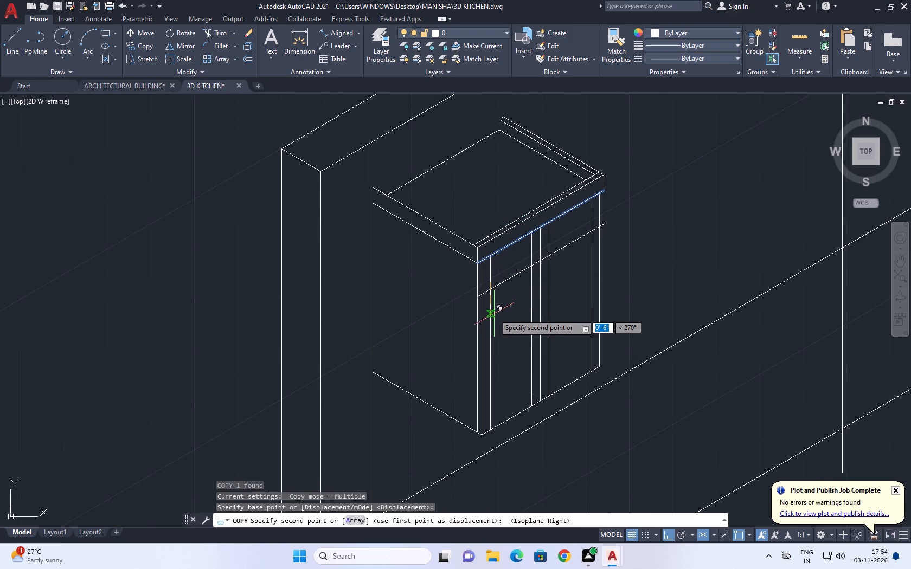
text(2)
key(space)
key(Escape)
Copy the cabinet's bottom front edge 2" straight up.
click(509, 422)
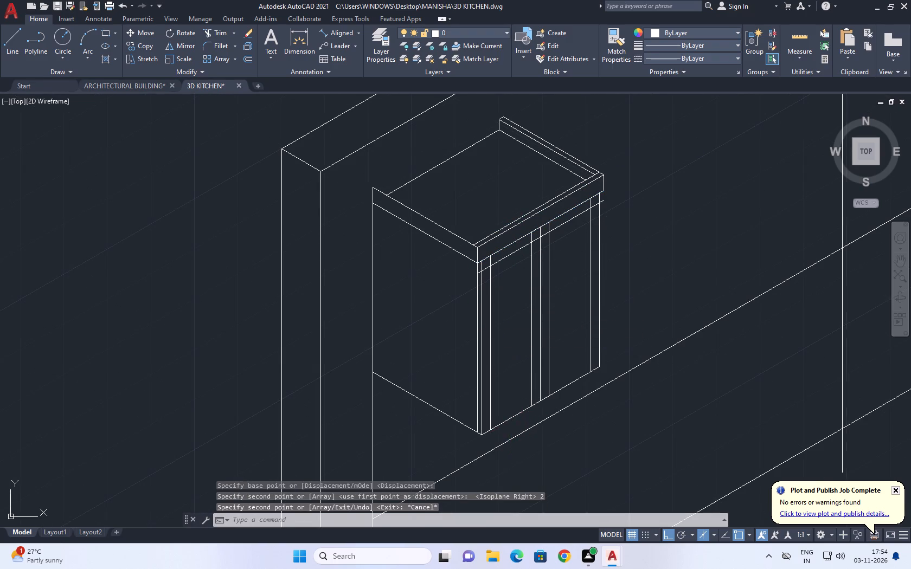
click(506, 419)
middle_drag(506, 405, 487, 361)
text(CO)
key(space)
scroll(484, 371, up, 2)
click(486, 372)
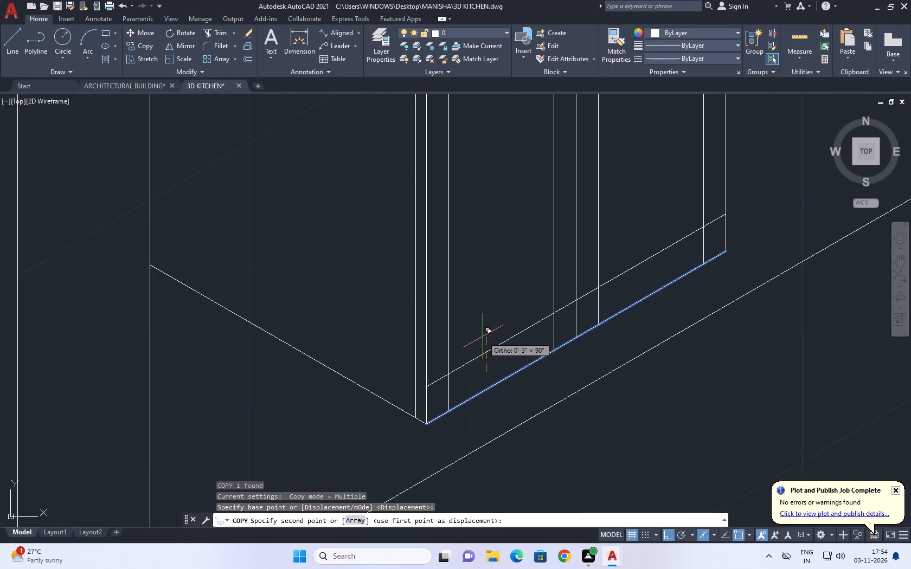
key(2)
key(space)
key(Escape)
Trim the crossing frame lines at the bottom corners of both cabinet doors, leaving clean inner door outlines.
text(TR)
key(space)
scroll(410, 421, up, 4)
drag(564, 327, 555, 318)
click(476, 229)
click(549, 308)
scroll(491, 319, down, 4)
middle_drag(583, 270, 540, 329)
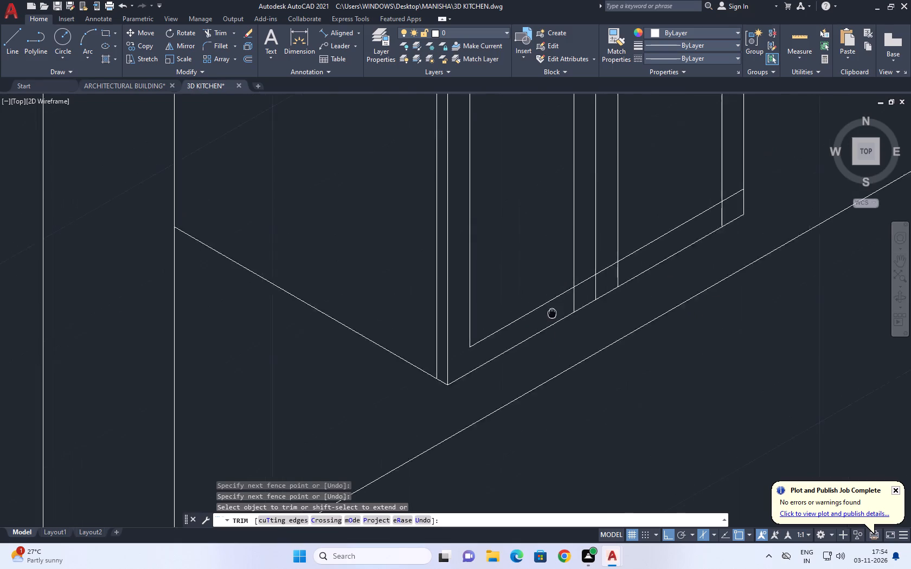
middle_drag(540, 329, 475, 367)
scroll(494, 370, up, 2)
click(489, 347)
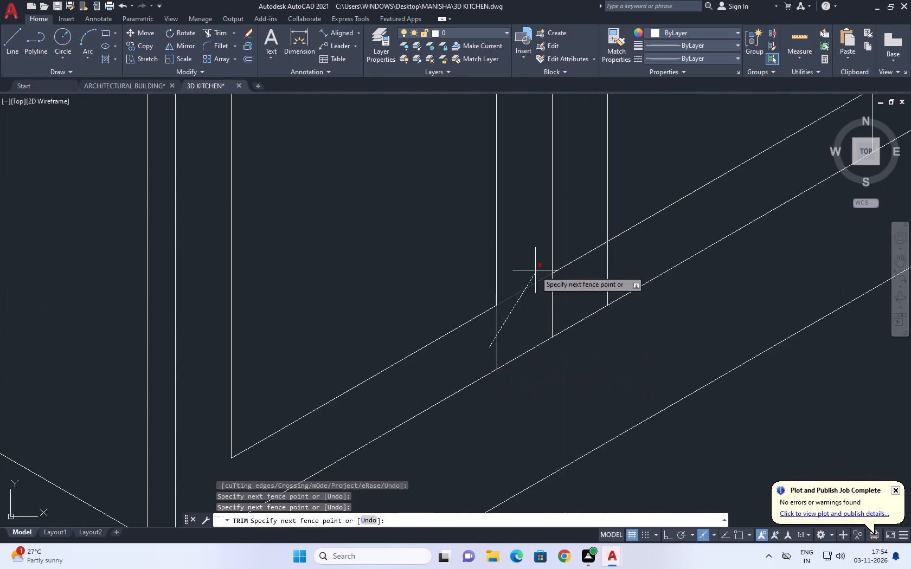
click(535, 256)
click(579, 246)
click(616, 263)
middle_drag(587, 268, 361, 368)
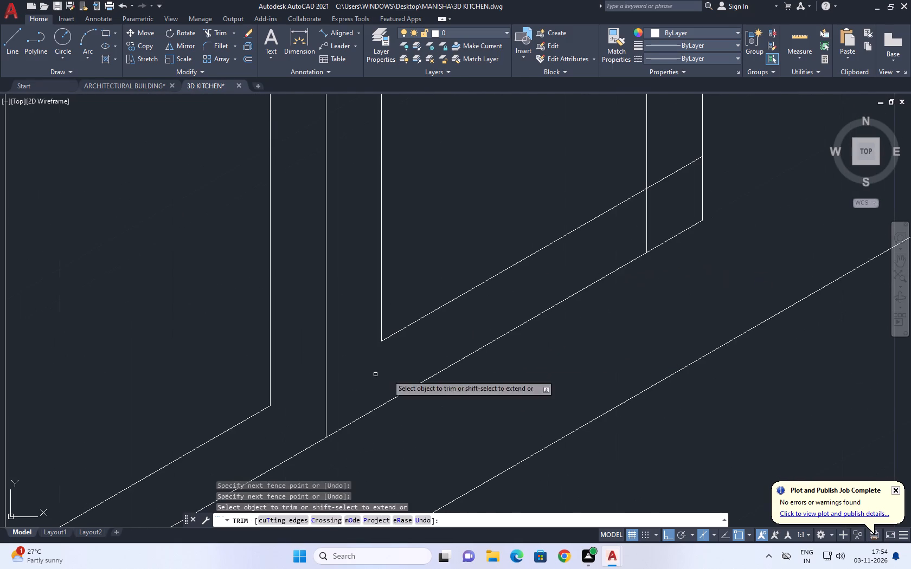
click(668, 169)
drag(639, 225, 615, 230)
scroll(604, 237, down, 5)
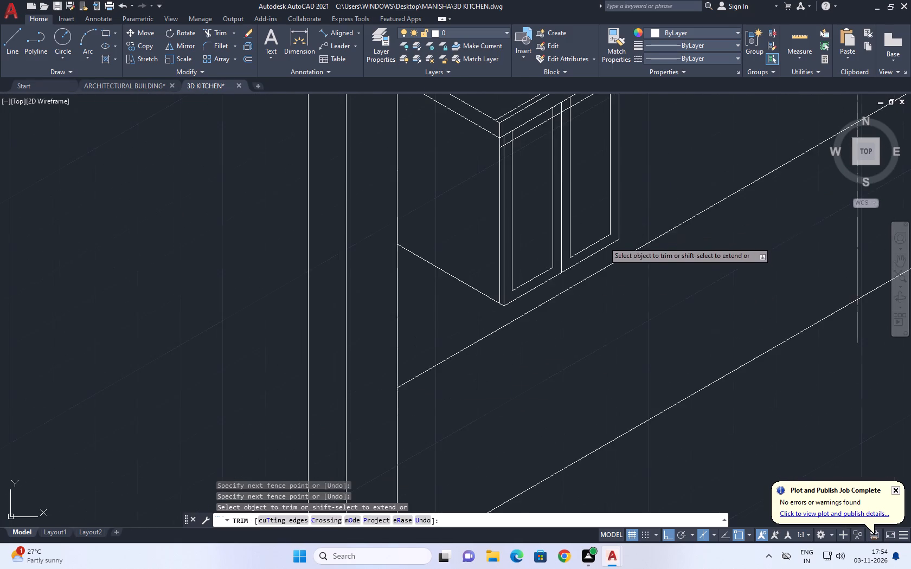
Trim the crossing and overhanging frame lines at the top corners of both cabinet doors to close the inner outlines.
middle_drag(641, 171, 626, 314)
scroll(499, 281, up, 4)
drag(493, 337, 489, 326)
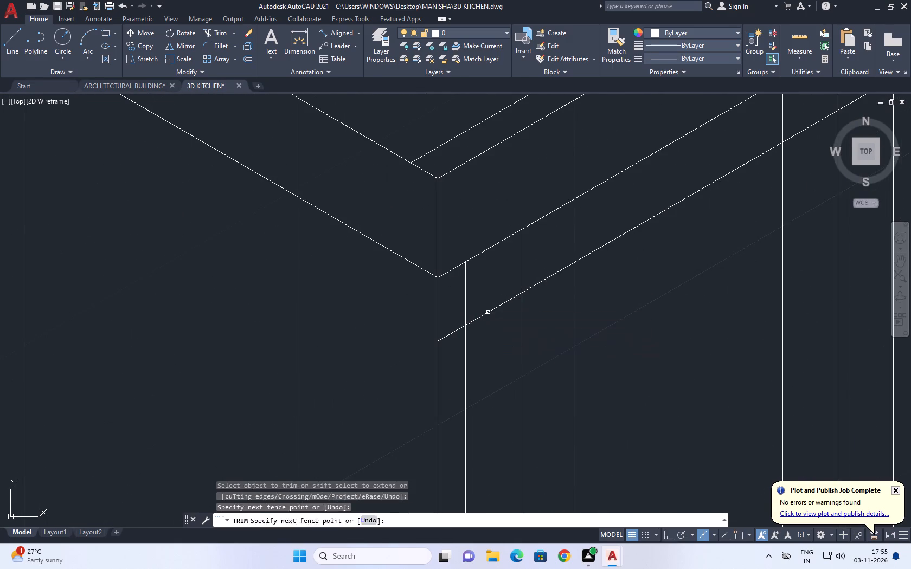
click(528, 252)
click(496, 341)
click(460, 329)
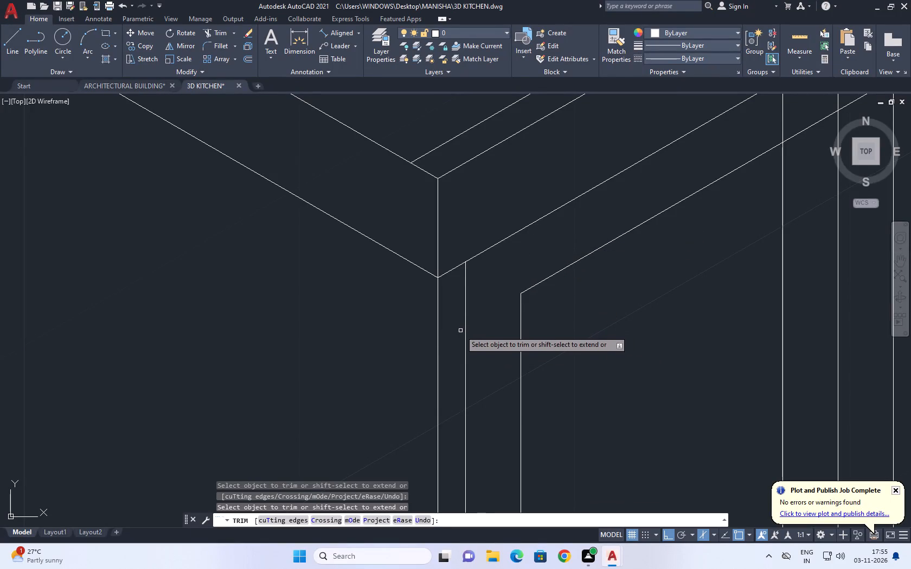
scroll(462, 316, down, 3)
scroll(537, 269, up, 2)
click(534, 261)
click(568, 297)
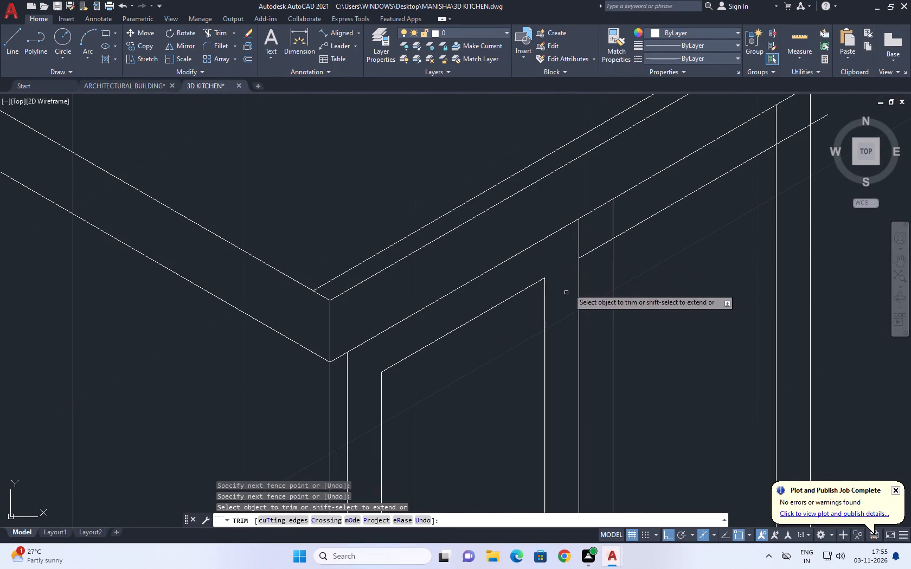
click(621, 211)
click(592, 267)
middle_drag(613, 214, 319, 358)
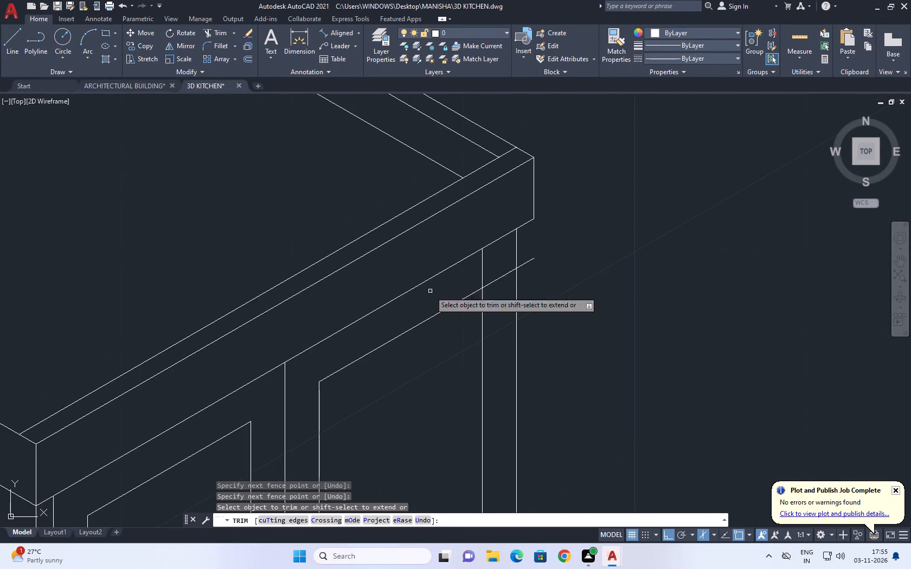
click(472, 271)
click(504, 305)
click(525, 255)
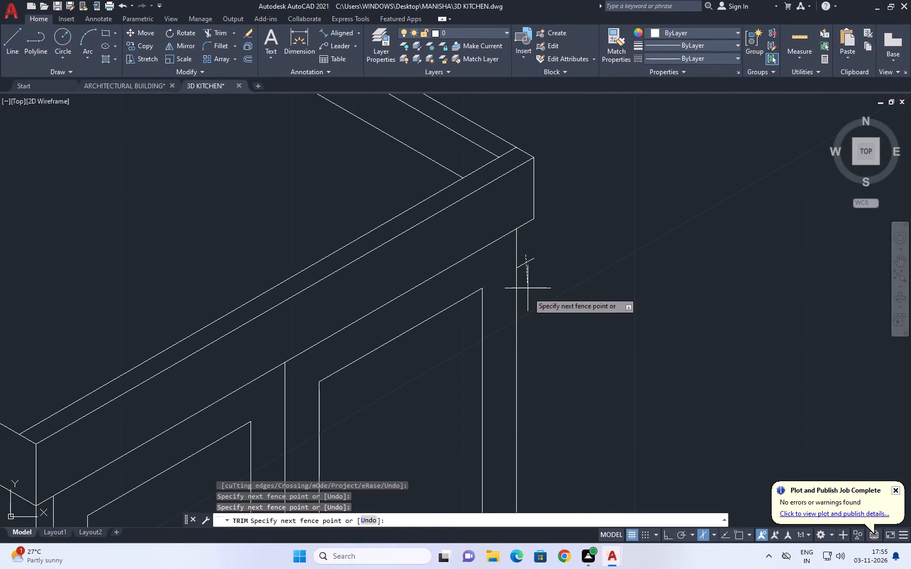
click(529, 305)
scroll(555, 247, down, 7)
key(Escape)
scroll(551, 299, up, 3)
middle_drag(470, 275, 495, 312)
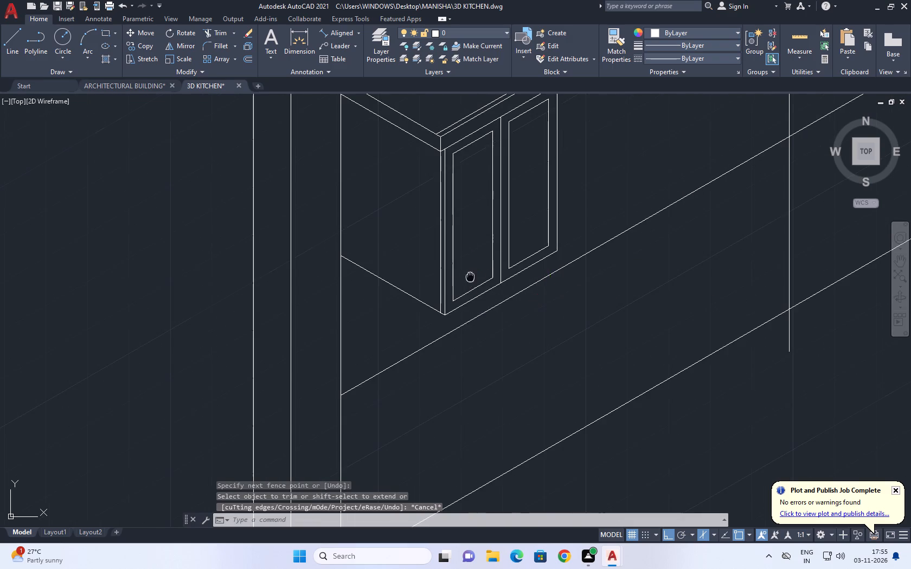
middle_drag(495, 312, 522, 348)
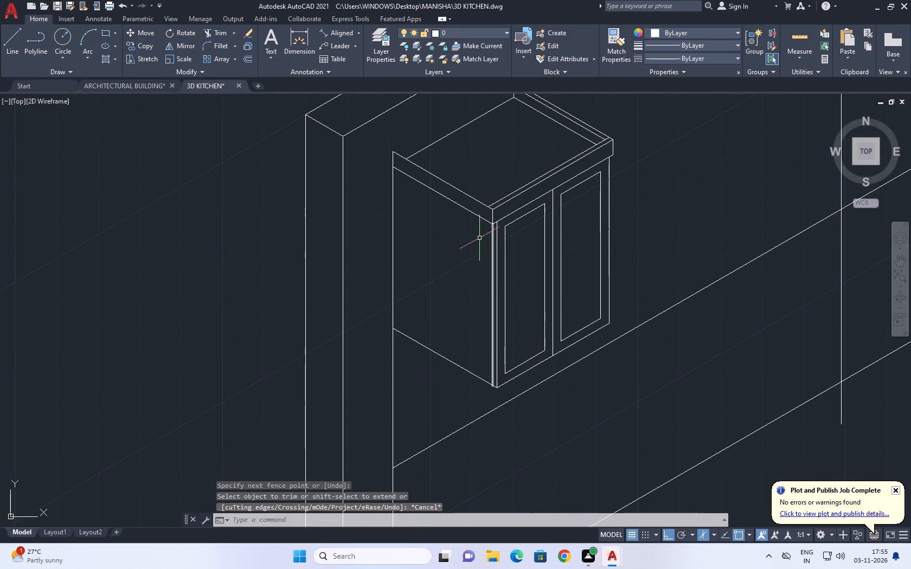
middle_drag(470, 177, 486, 206)
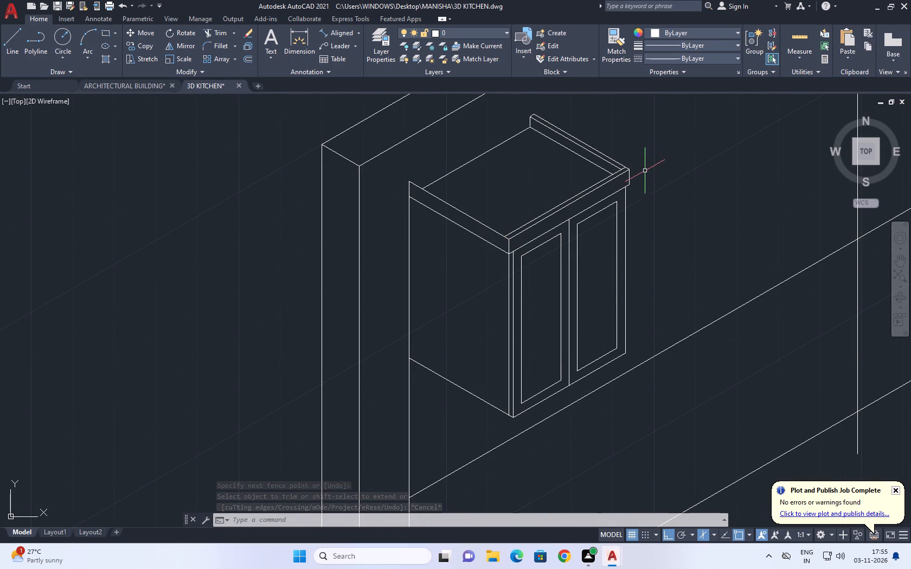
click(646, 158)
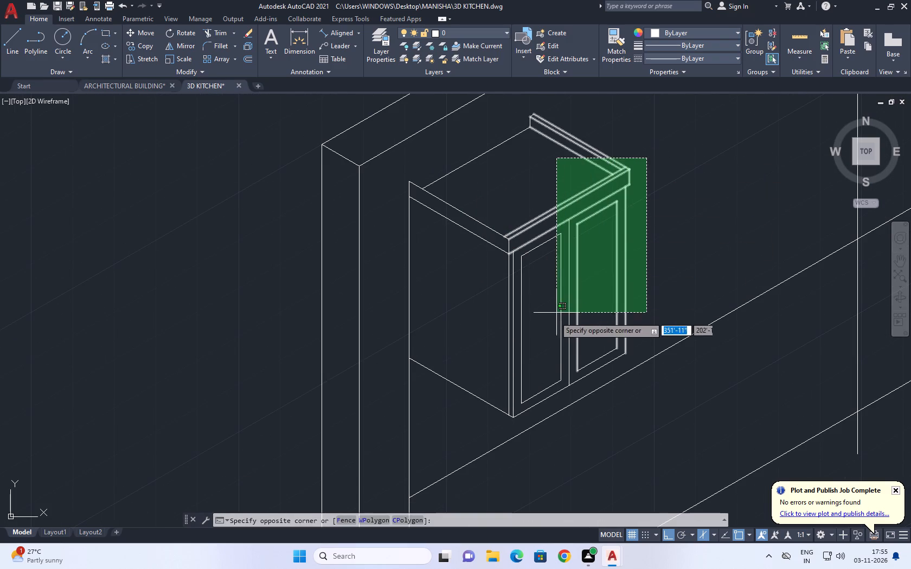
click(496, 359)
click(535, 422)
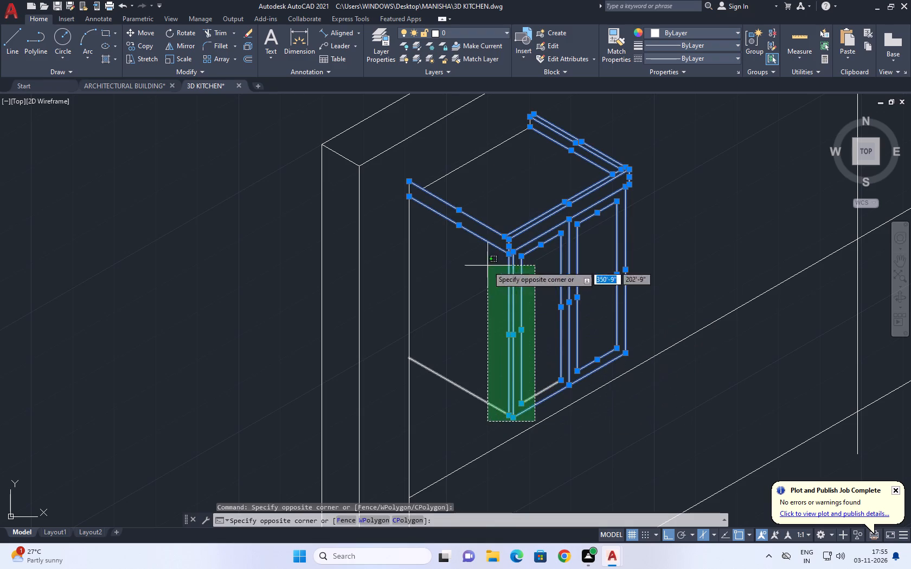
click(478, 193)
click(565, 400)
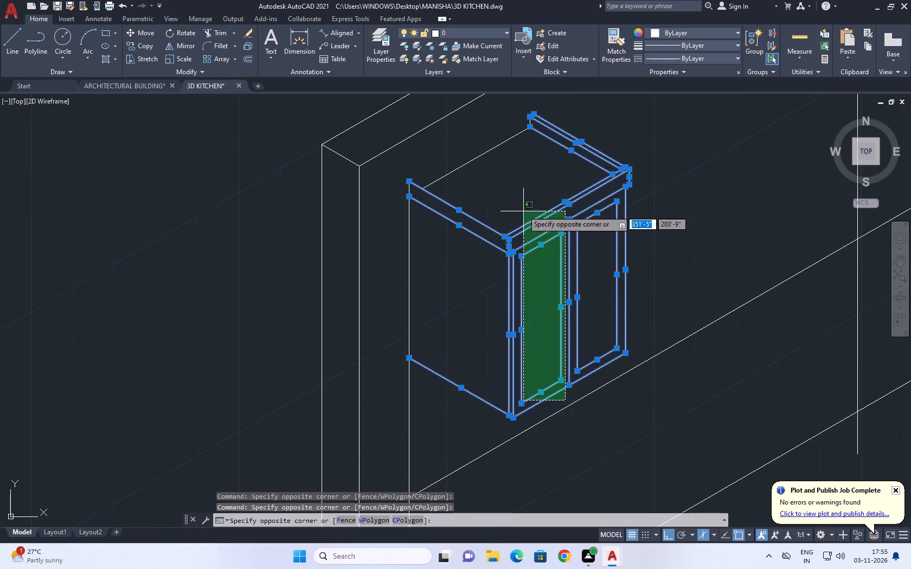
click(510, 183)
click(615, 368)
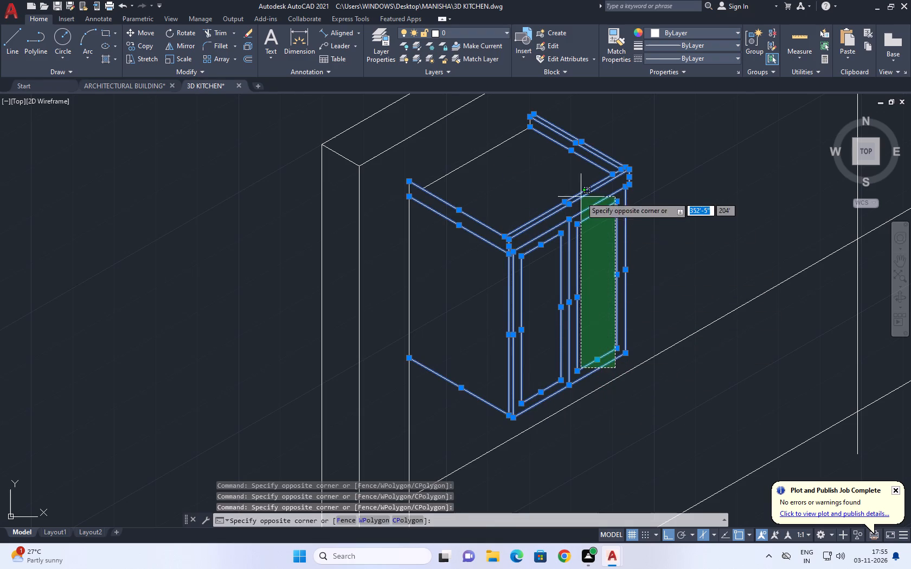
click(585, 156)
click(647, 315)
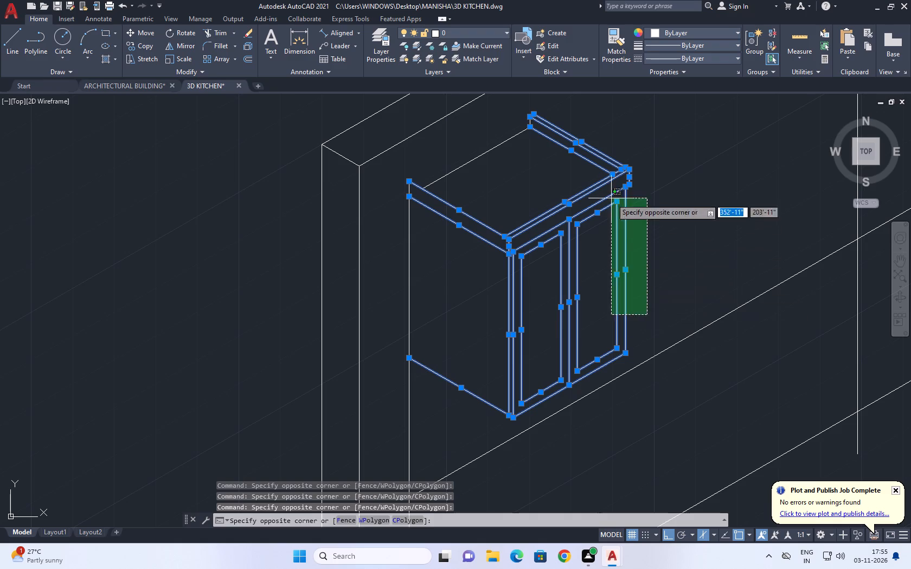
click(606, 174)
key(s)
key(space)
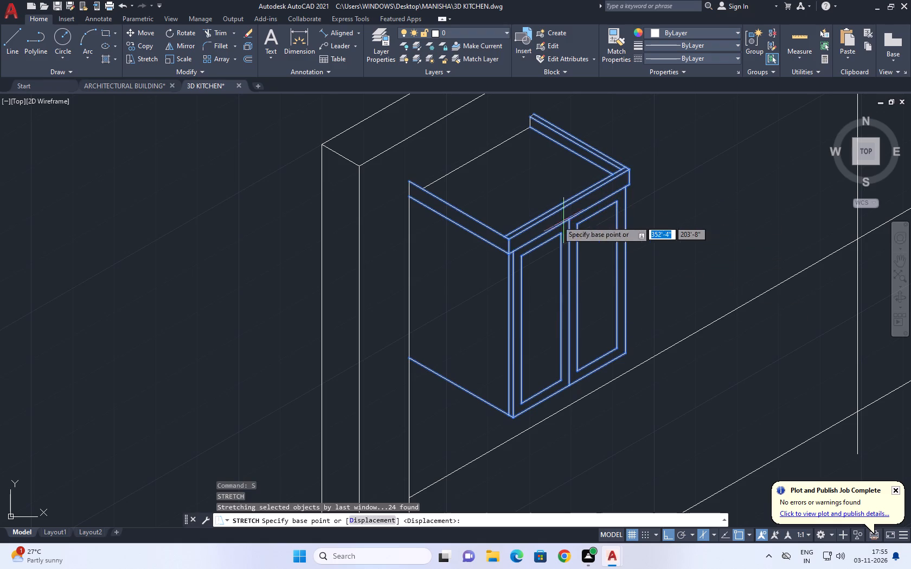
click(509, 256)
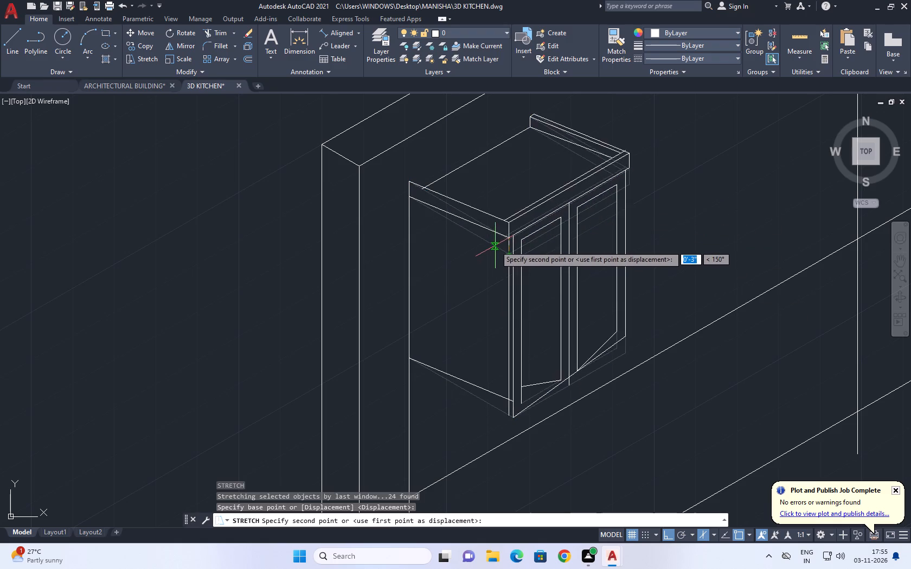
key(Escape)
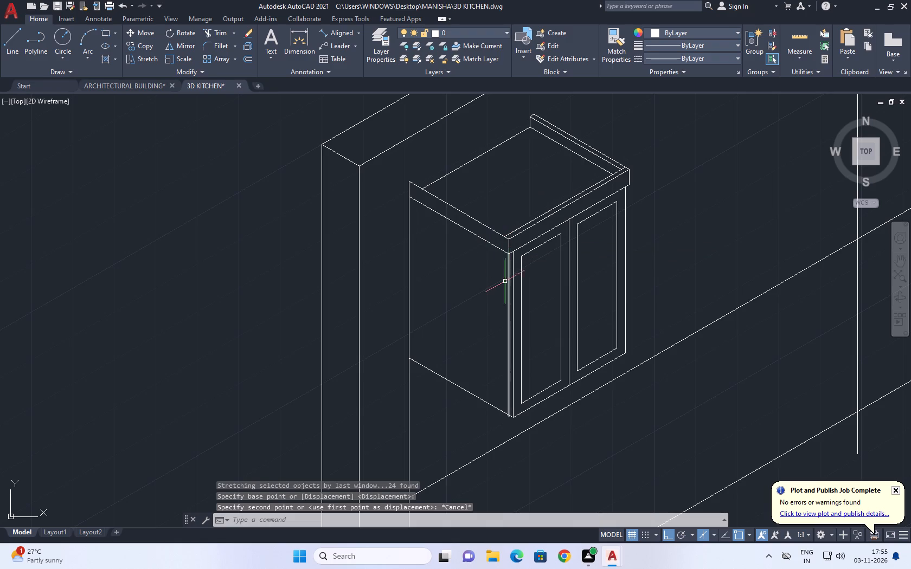
Draw a vertical line about 3'-3" long from the midpoint of the tray's lower side edge down past the cabinet's bottom side edge.
middle_drag(479, 295, 535, 271)
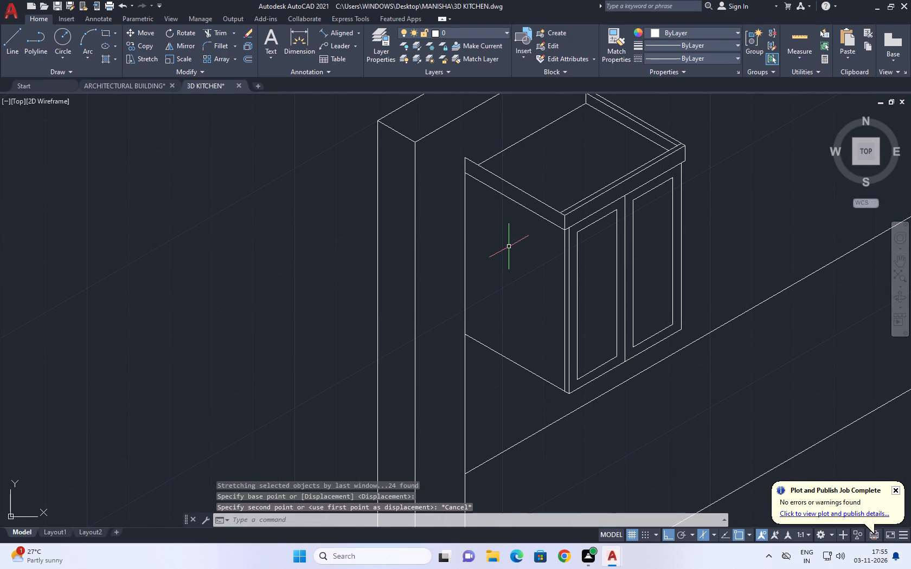
text(L)
key(space)
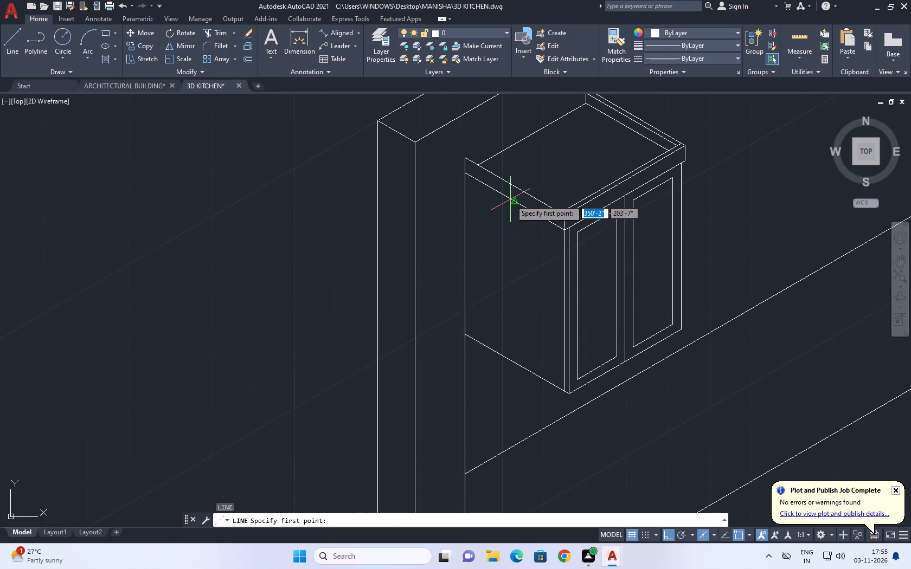
click(514, 203)
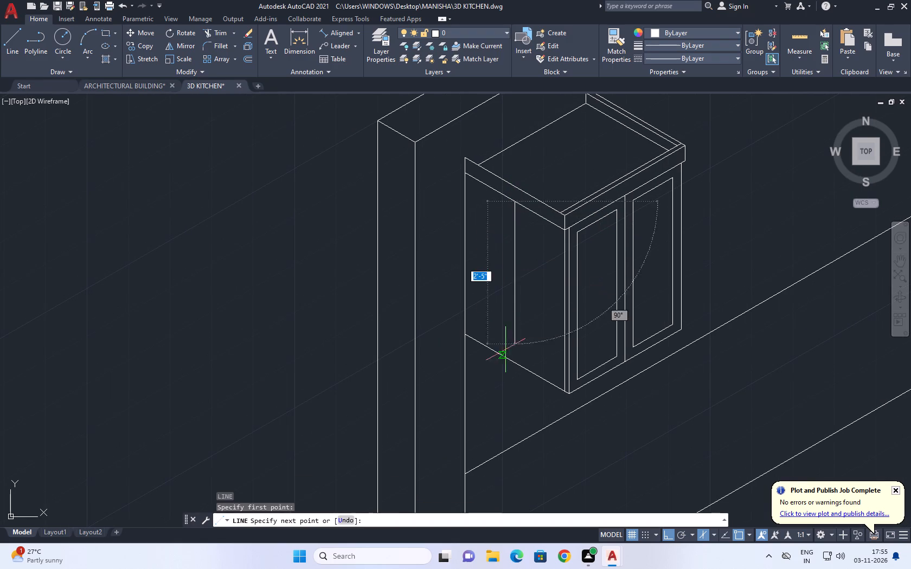
click(517, 389)
key(Escape)
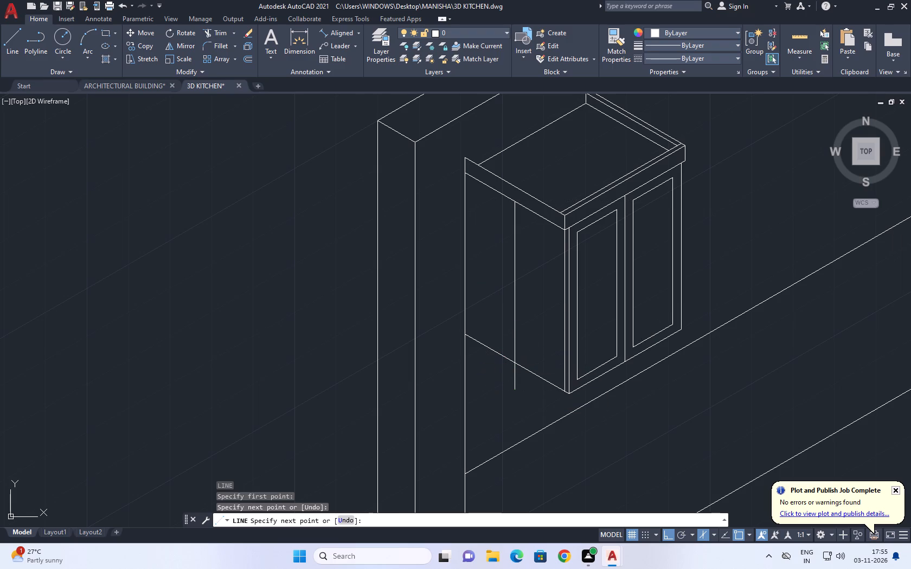
Trim the cabinet's bottom side edge behind the new vertical line and remove that line's overhang below the cabinet.
text(TR)
key(space)
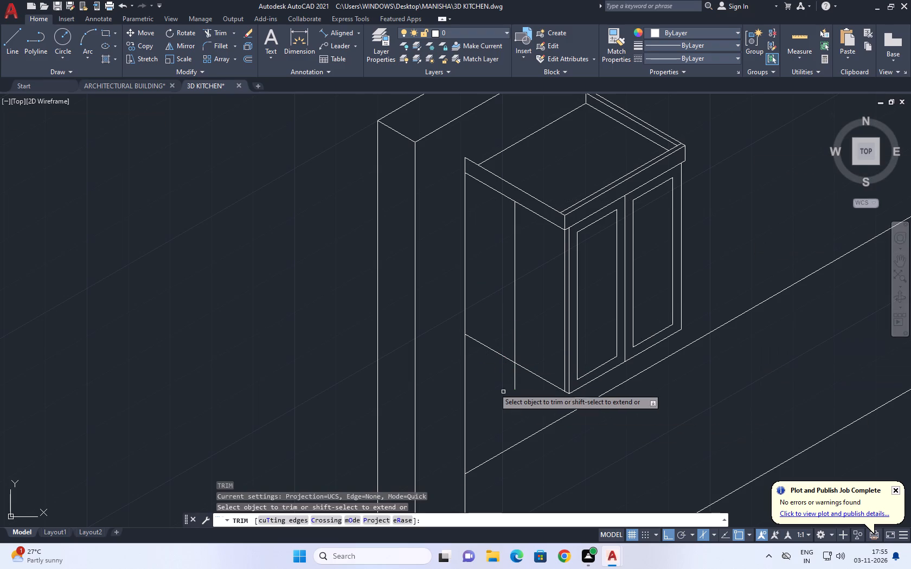
click(502, 354)
click(490, 367)
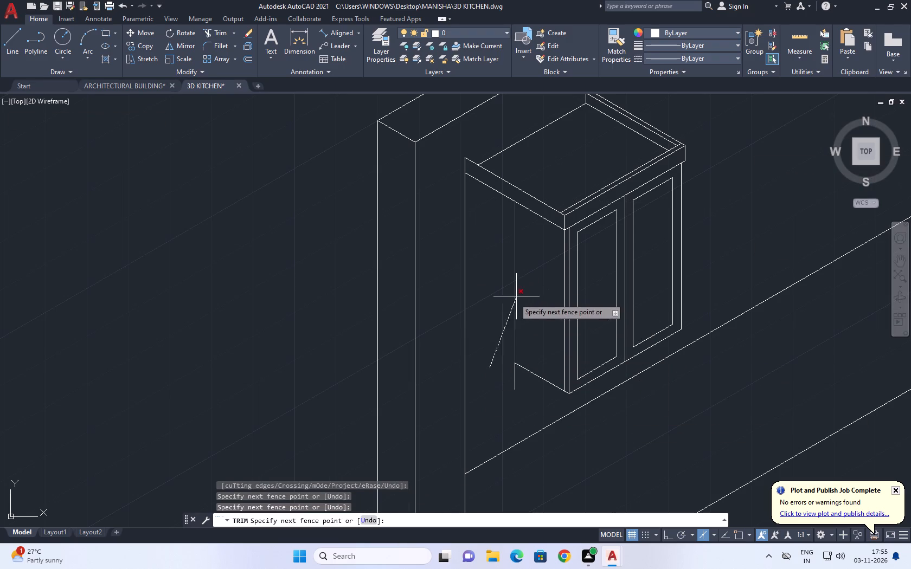
click(497, 345)
click(517, 382)
click(505, 377)
scroll(516, 377, down, 2)
key(Escape)
Draw a short vertical line from the midpoint of the tray's lower side edge up past its upper side edge.
middle_drag(572, 333, 569, 340)
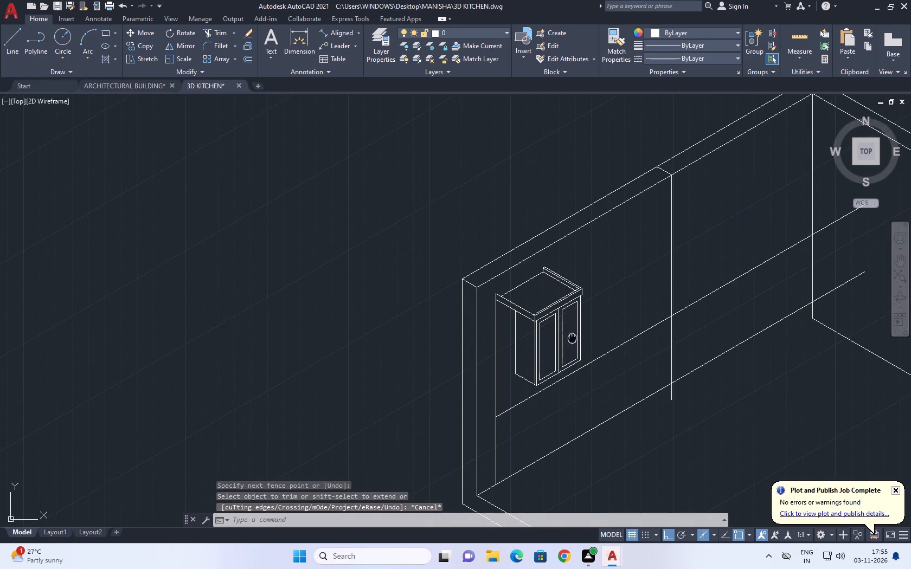
middle_drag(569, 340, 547, 354)
key(l)
key(space)
scroll(499, 319, up, 3)
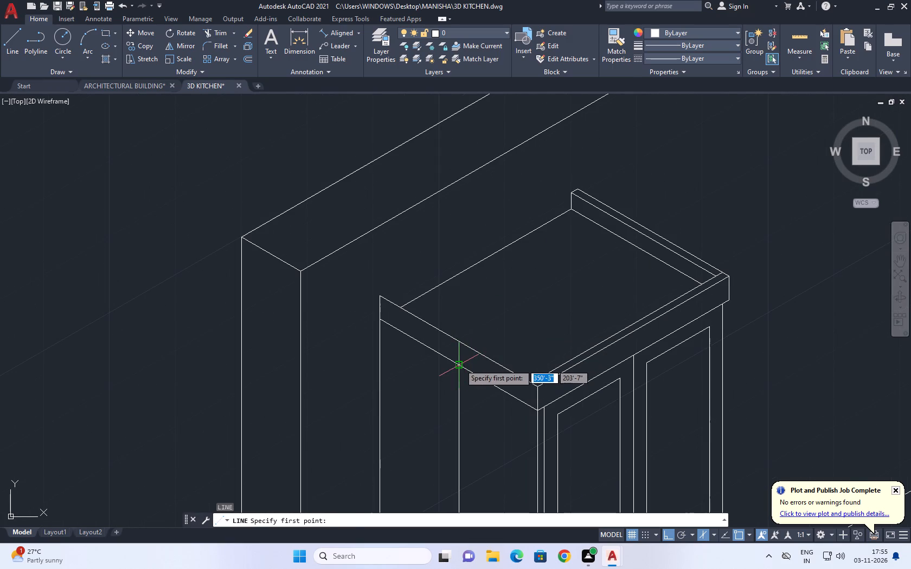
click(460, 364)
click(460, 308)
key(space)
Draw a line from the midpoint of the tray's upper side edge across the top, parallel to the front and past the far rim.
key(space)
click(458, 344)
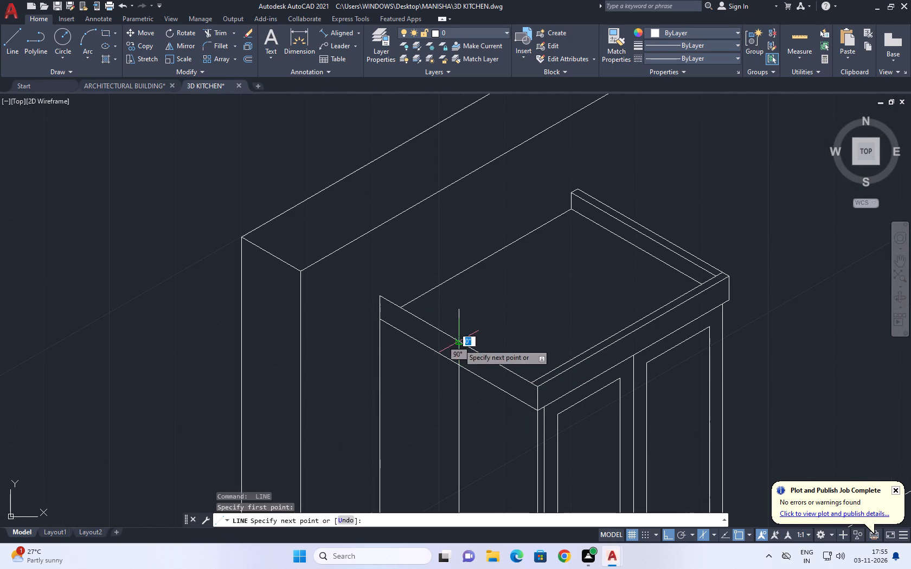
middle_drag(583, 250, 512, 304)
click(612, 255)
key(Escape)
middle_drag(547, 321, 542, 317)
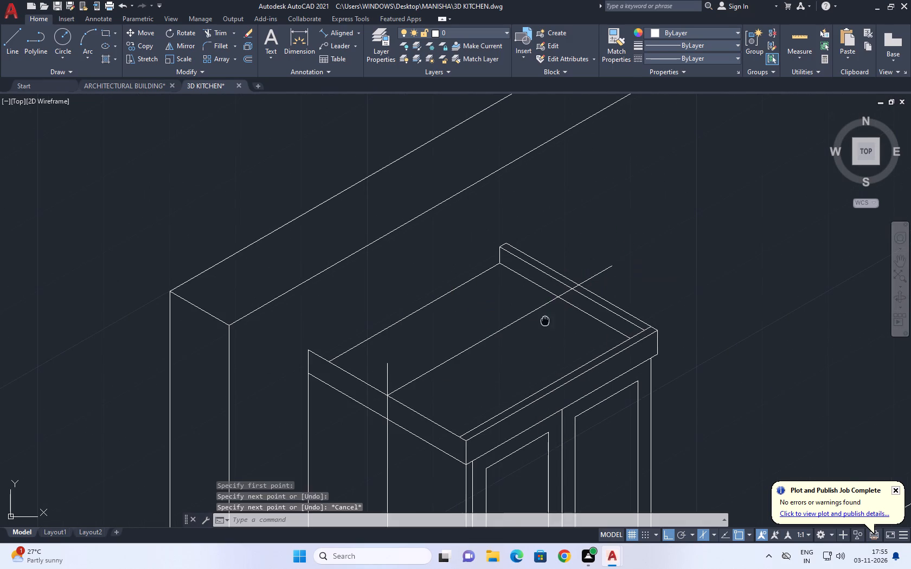
Trim the short vertical line where it extends above the tray's upper side edge.
middle_drag(542, 317, 580, 198)
text(TR)
key(space)
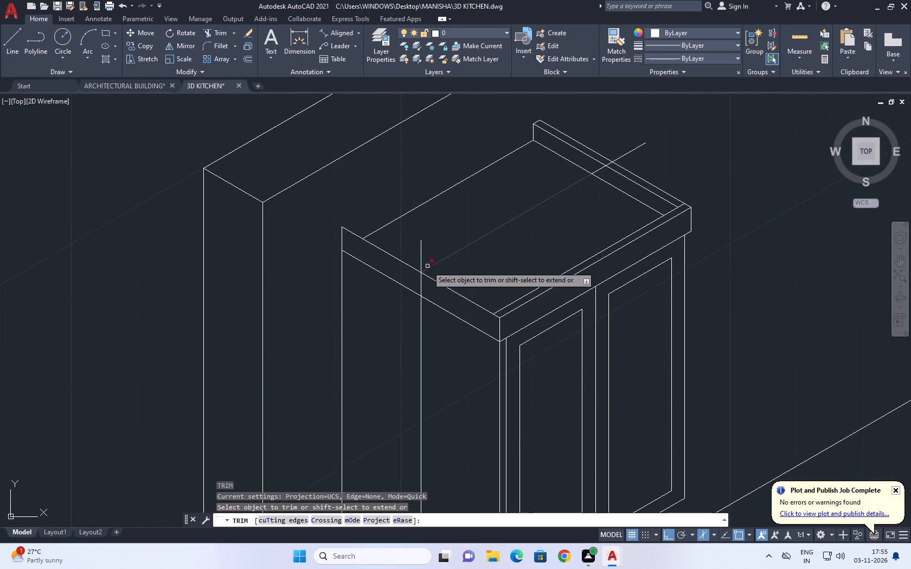
click(424, 257)
click(414, 237)
scroll(477, 244, down, 3)
key(Escape)
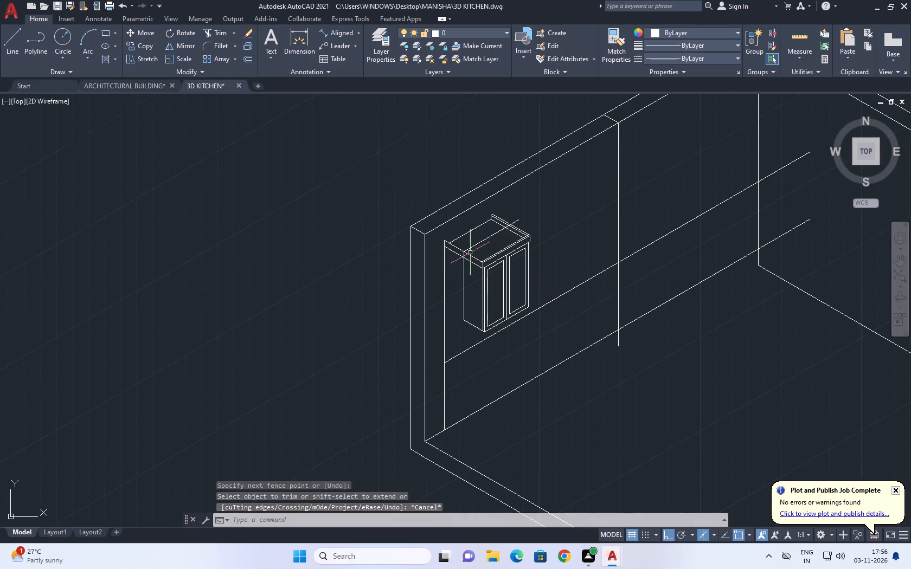
Move the cabinet's doors, frame, front tray edges and lower side lines back so the mid-depth vertical line meets the wall-side edge.
scroll(469, 251, up, 2)
click(465, 218)
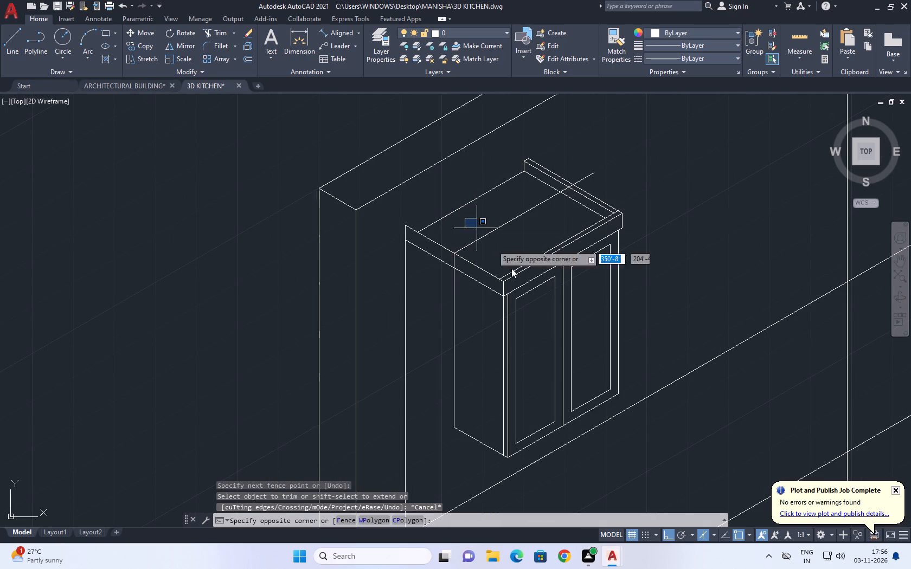
click(652, 484)
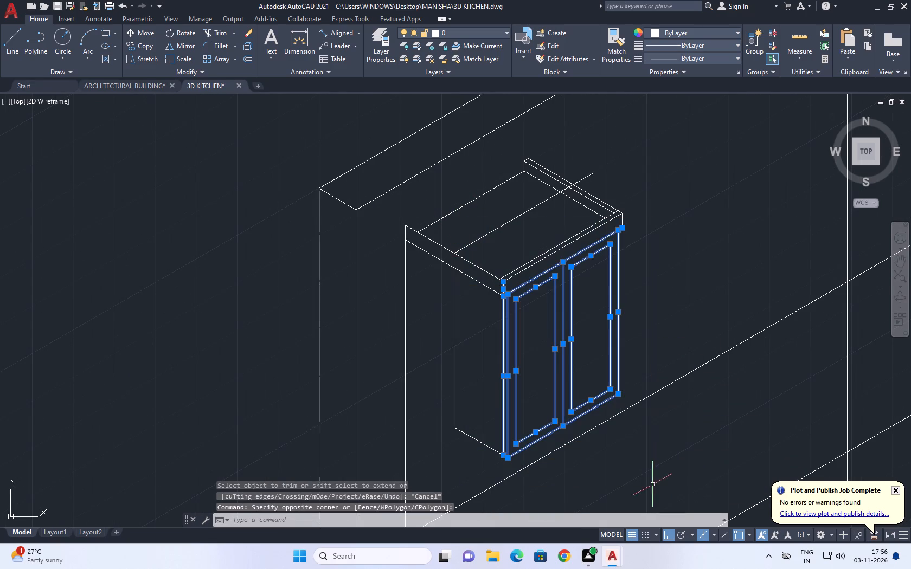
scroll(588, 240, up, 2)
click(542, 223)
click(496, 302)
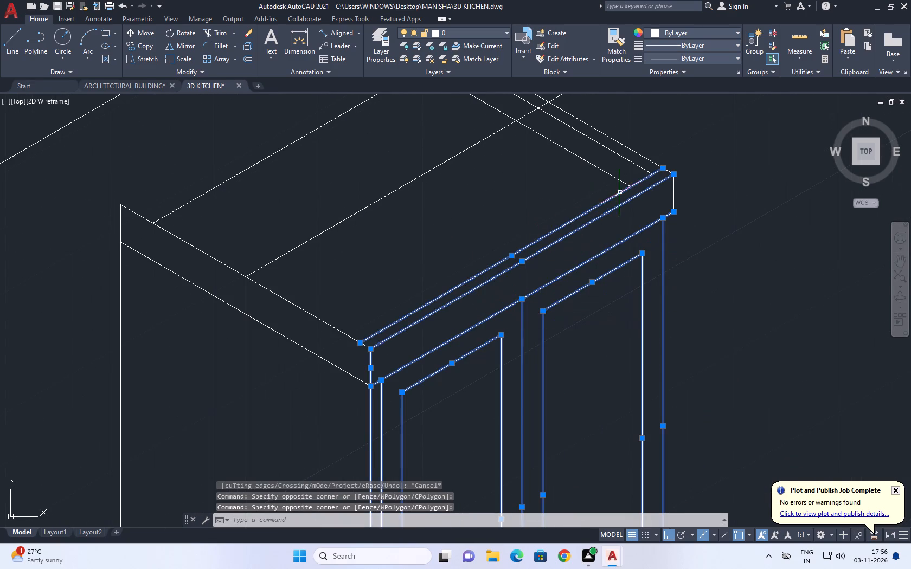
scroll(667, 185, up, 1)
click(700, 188)
click(664, 228)
scroll(667, 169, up, 2)
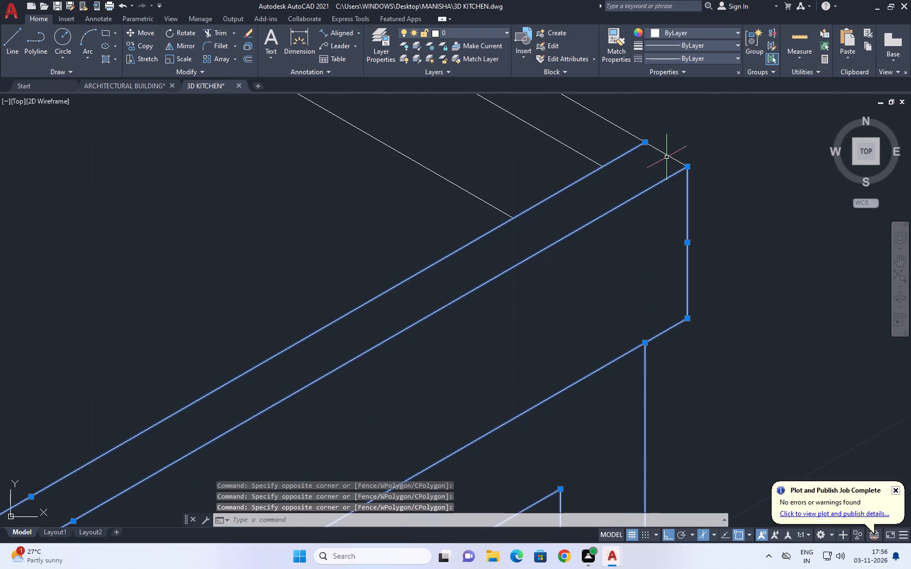
click(667, 157)
scroll(668, 189, down, 4)
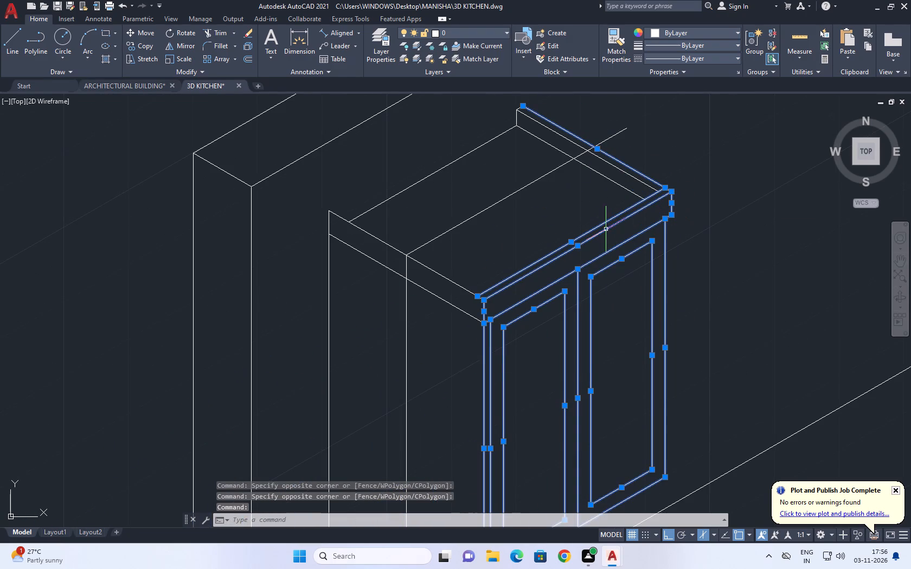
scroll(647, 178, up, 2)
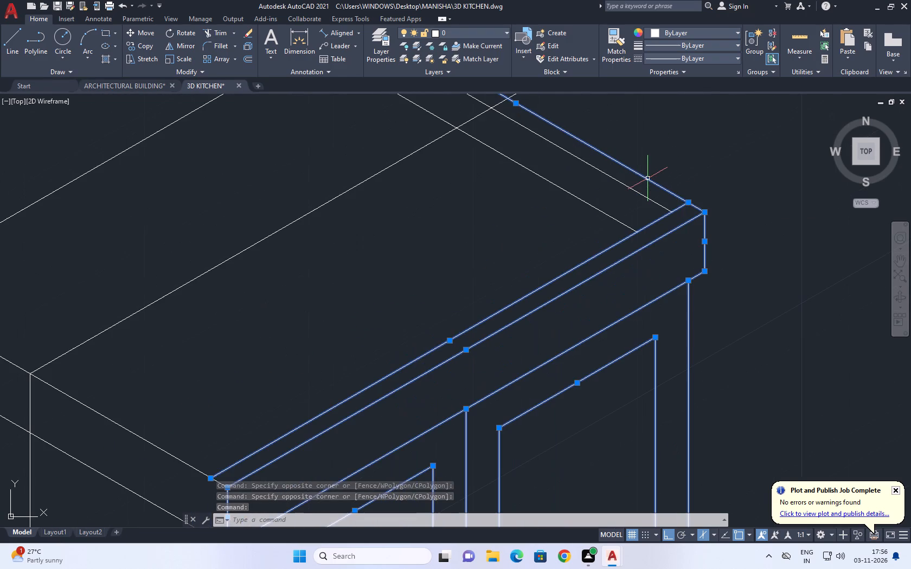
shift+click(656, 155)
shift+click(614, 179)
scroll(634, 170, down, 4)
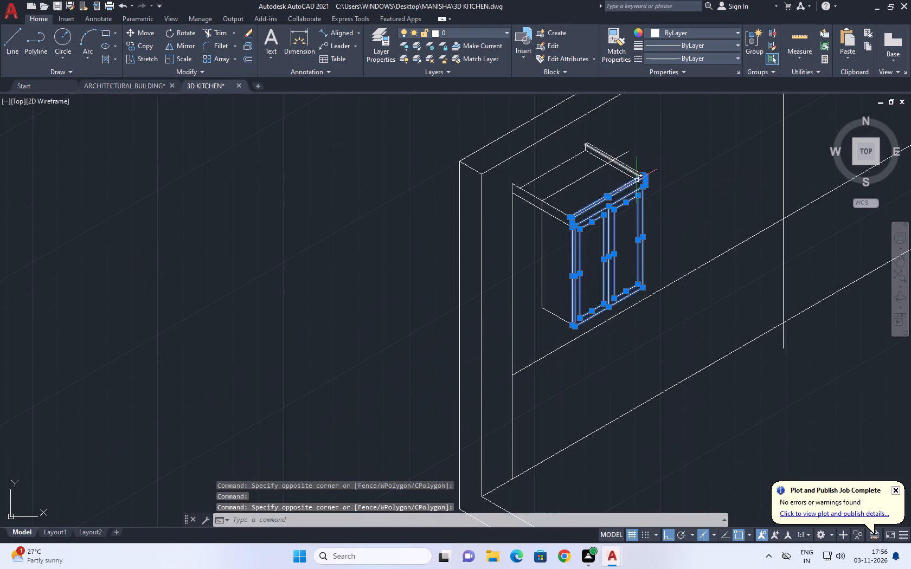
scroll(570, 243, up, 2)
middle_drag(579, 246, 619, 222)
scroll(594, 241, up, 1)
scroll(616, 308, down, 2)
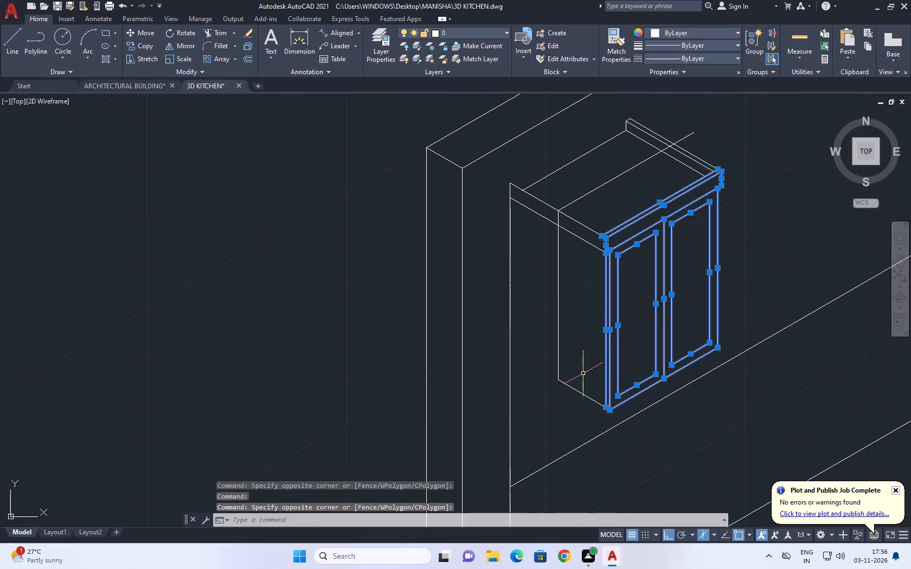
click(585, 362)
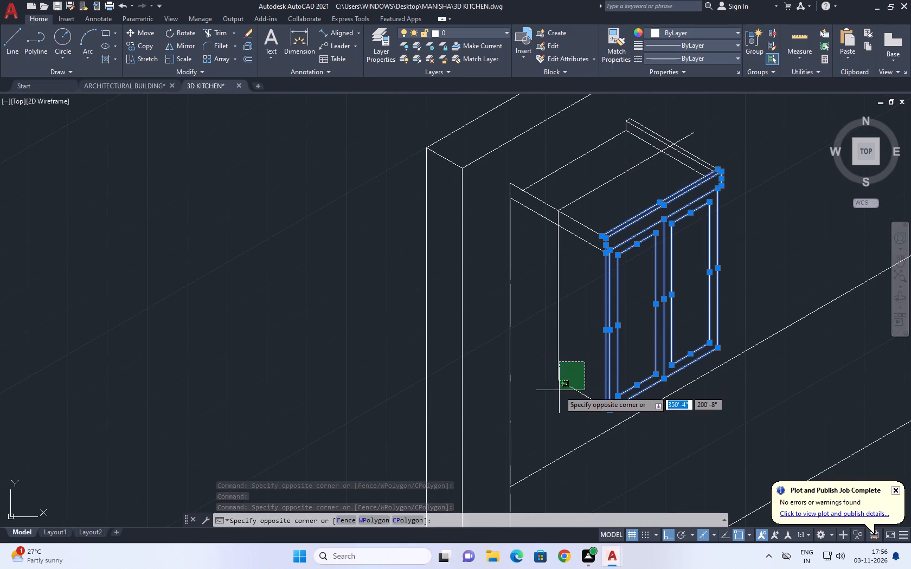
click(551, 404)
middle_drag(559, 311, 566, 327)
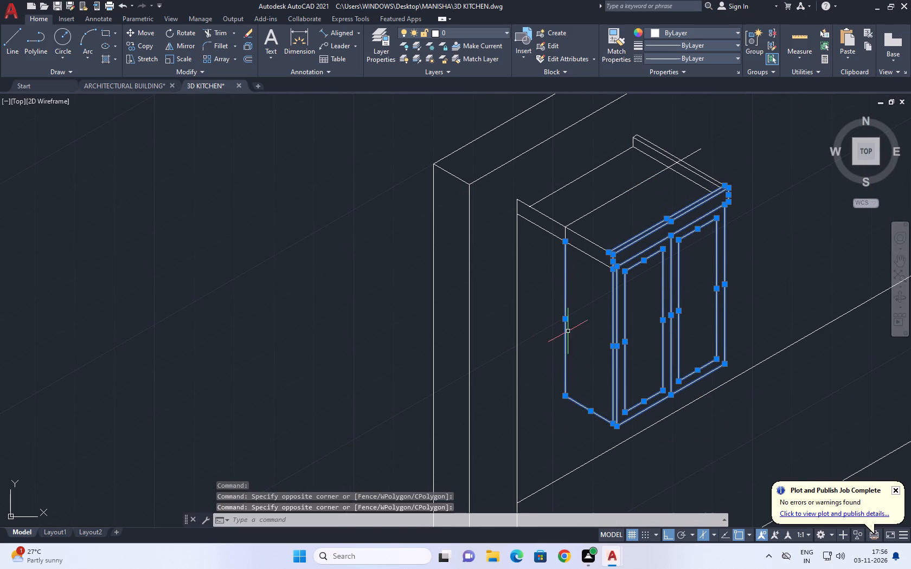
key(m)
key(space)
scroll(568, 249, up, 2)
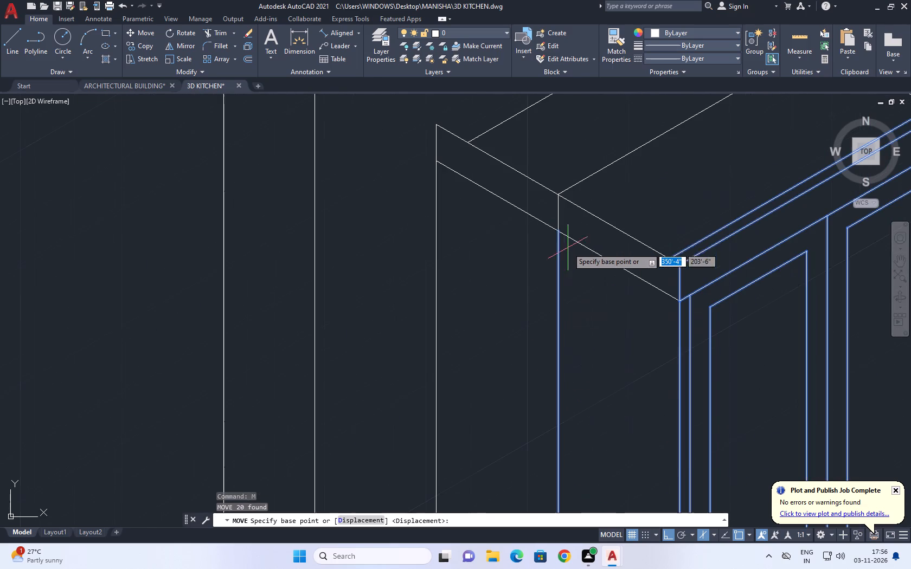
click(558, 232)
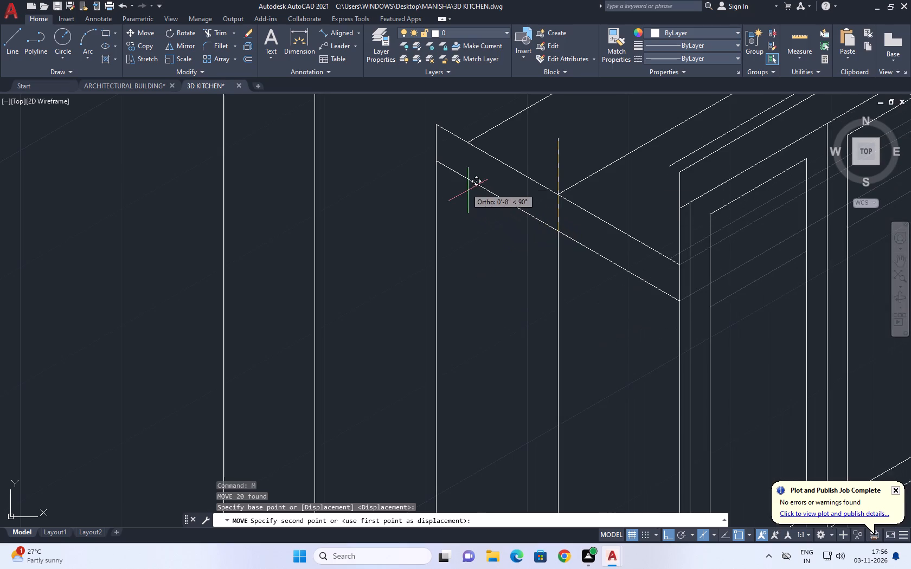
click(437, 165)
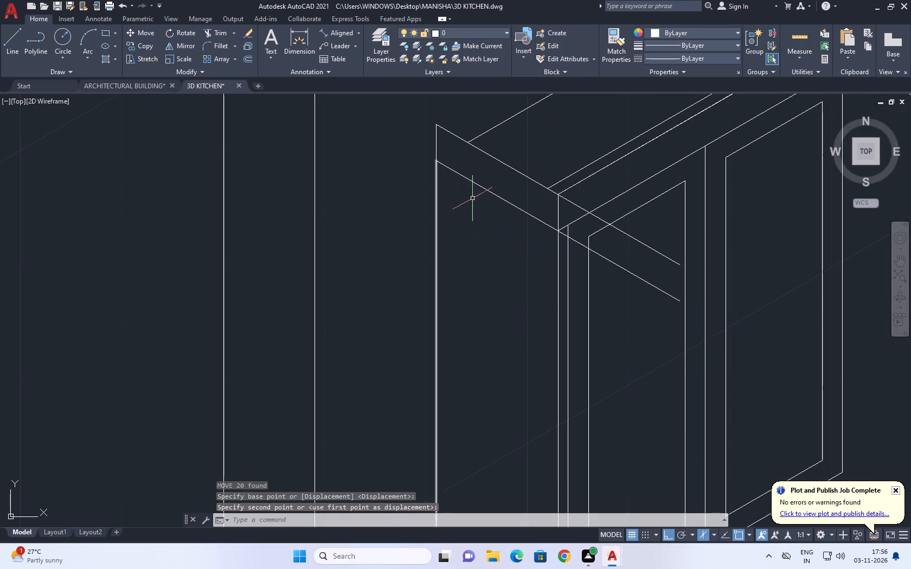
Trim the tray's upper and lower near-side edges where they extend past the moved front corner.
scroll(515, 235, down, 2)
middle_drag(558, 250, 559, 275)
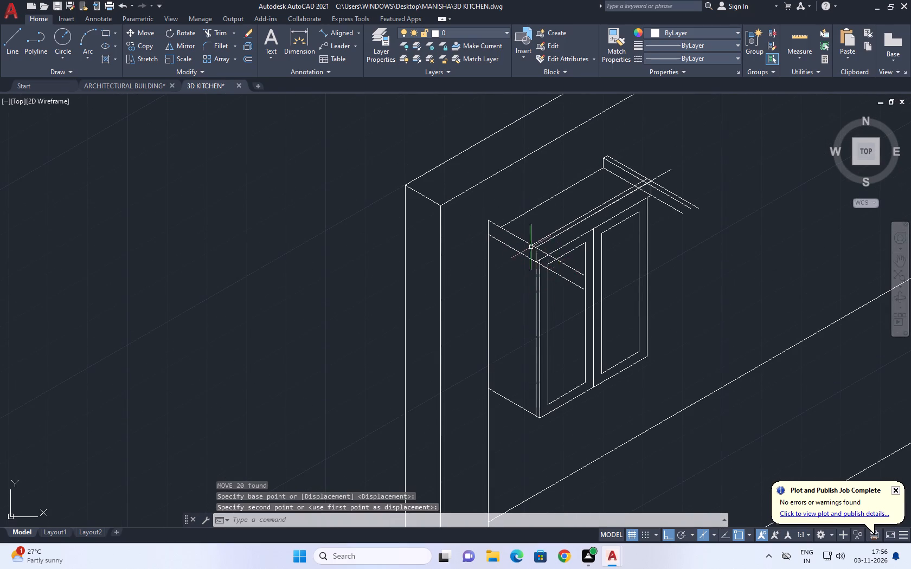
text(TR)
key(space)
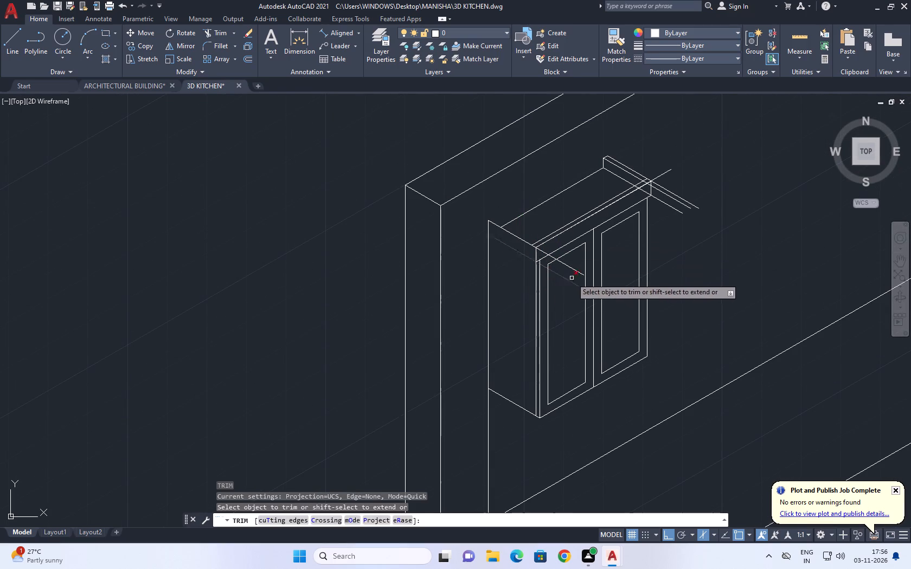
click(574, 262)
click(566, 296)
scroll(543, 261, up, 2)
click(542, 276)
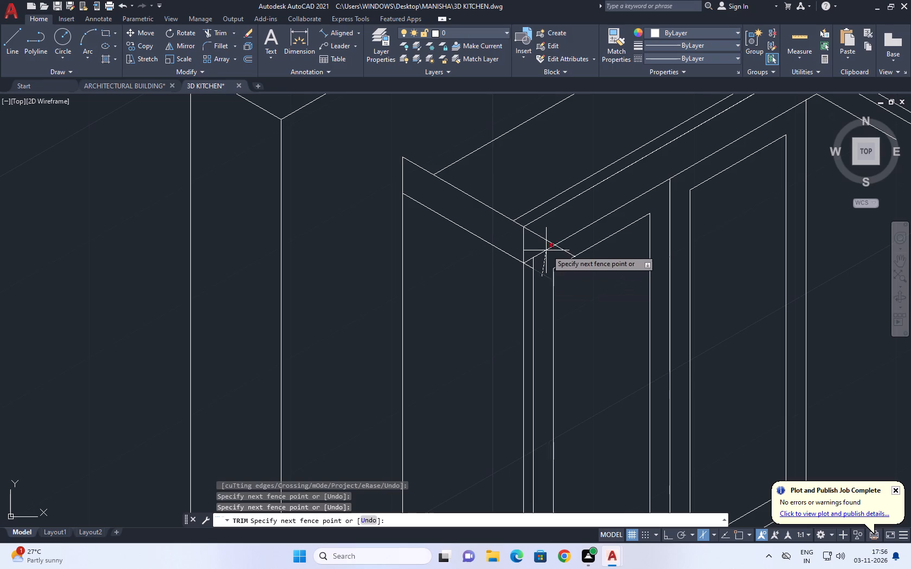
click(562, 245)
click(529, 266)
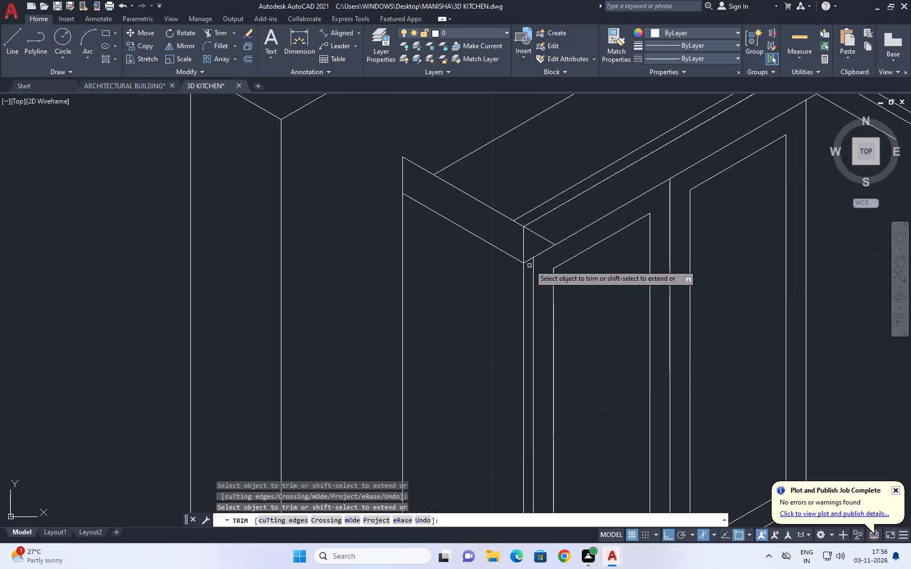
click(542, 238)
Trim the tray's far-side rim lines and the mid-depth line where they overhang the cabinet's far front corner.
middle_drag(581, 212, 510, 299)
middle_drag(690, 209, 682, 221)
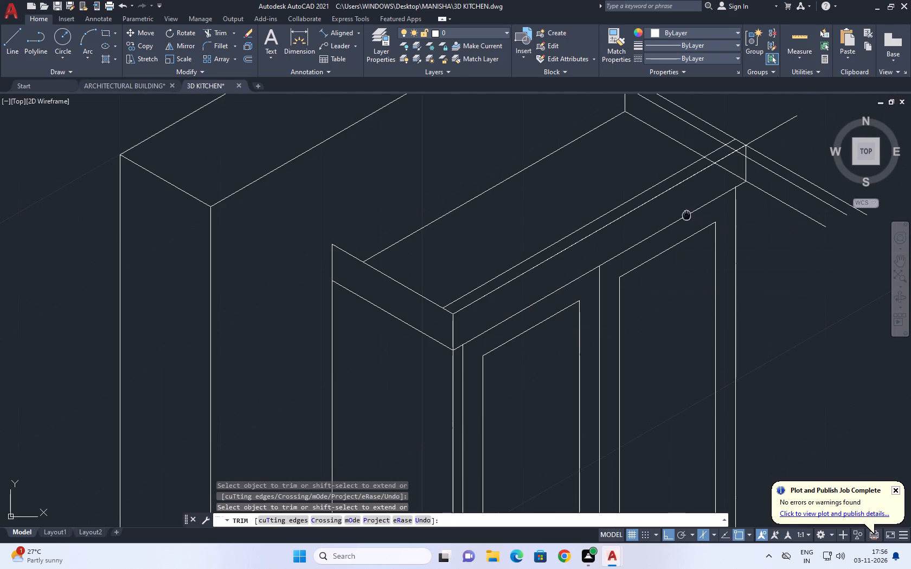
middle_drag(682, 221, 575, 314)
click(709, 263)
drag(647, 325, 647, 316)
click(658, 203)
click(664, 274)
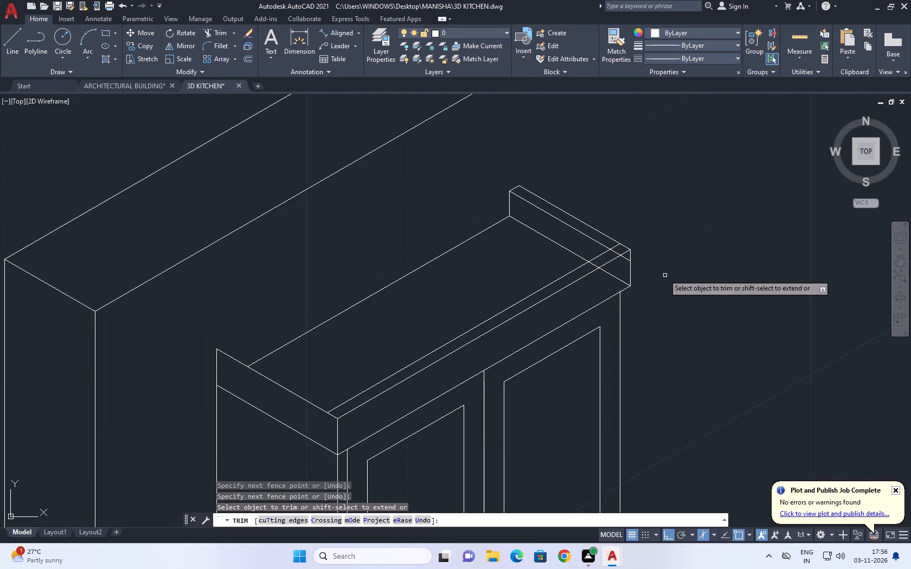
Trim the leftover far-rim line pieces crossing the tray's front board and the inner front line's end inside the corner.
scroll(610, 281, up, 5)
middle_drag(656, 206, 659, 348)
scroll(658, 357, down, 3)
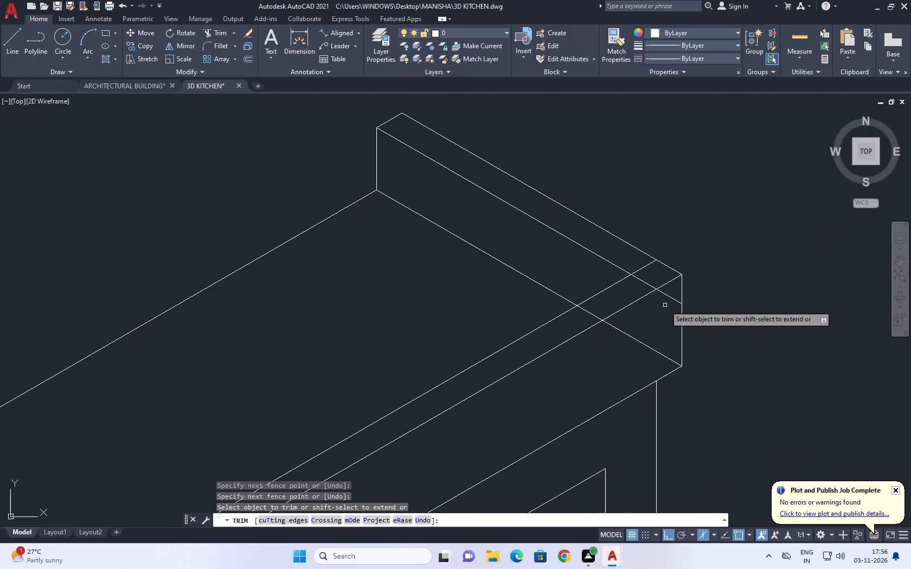
click(669, 299)
click(658, 325)
click(625, 359)
scroll(675, 342, down, 5)
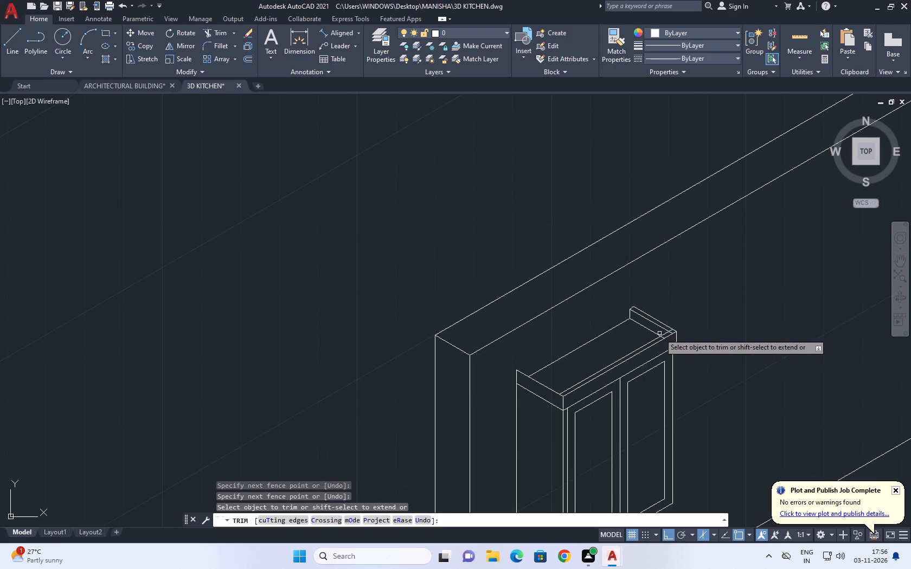
scroll(659, 333, up, 4)
click(658, 365)
click(726, 331)
click(698, 315)
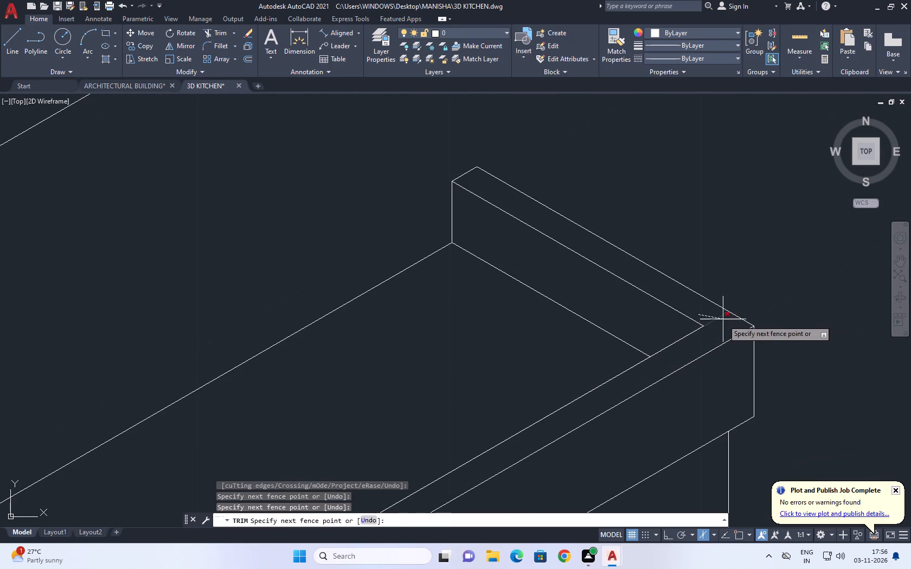
click(723, 322)
scroll(727, 291, down, 4)
middle_drag(635, 368, 612, 314)
middle_drag(677, 382, 659, 351)
scroll(645, 341, down, 2)
middle_drag(689, 334, 675, 318)
middle_drag(634, 316, 619, 276)
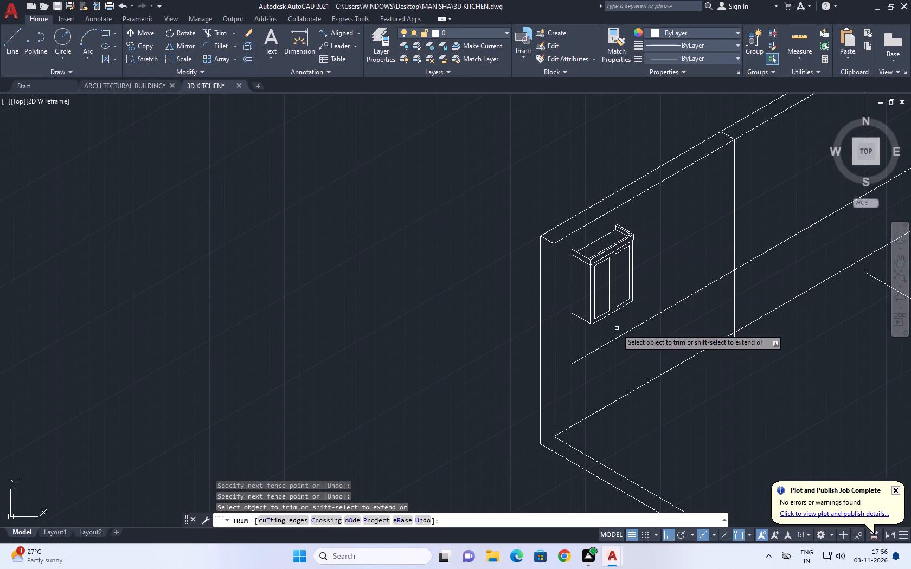
key(Escape)
Draw a closed side profile from the wall's inner top edge beyond the cabinet: 2' down, 10" outward, 2' up and back.
middle_drag(701, 295, 685, 297)
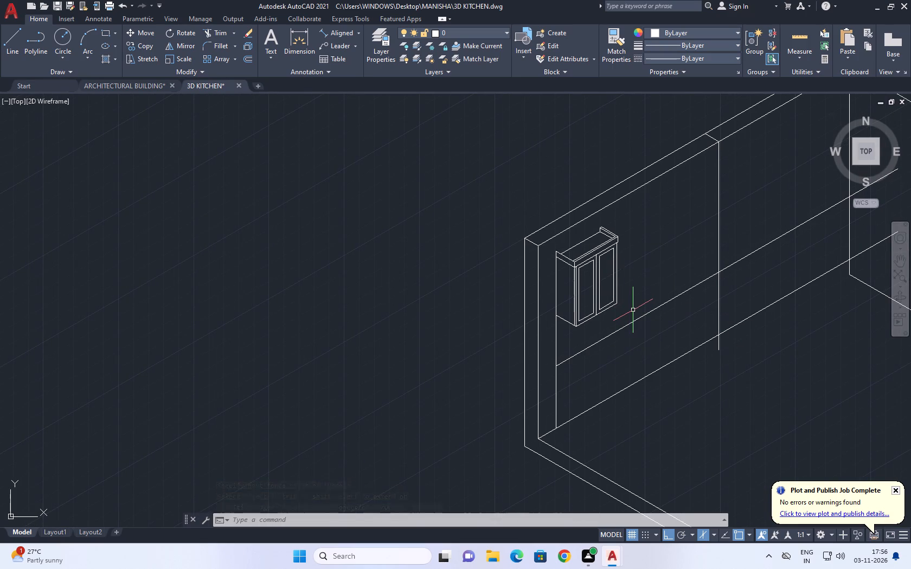
middle_drag(526, 309, 480, 304)
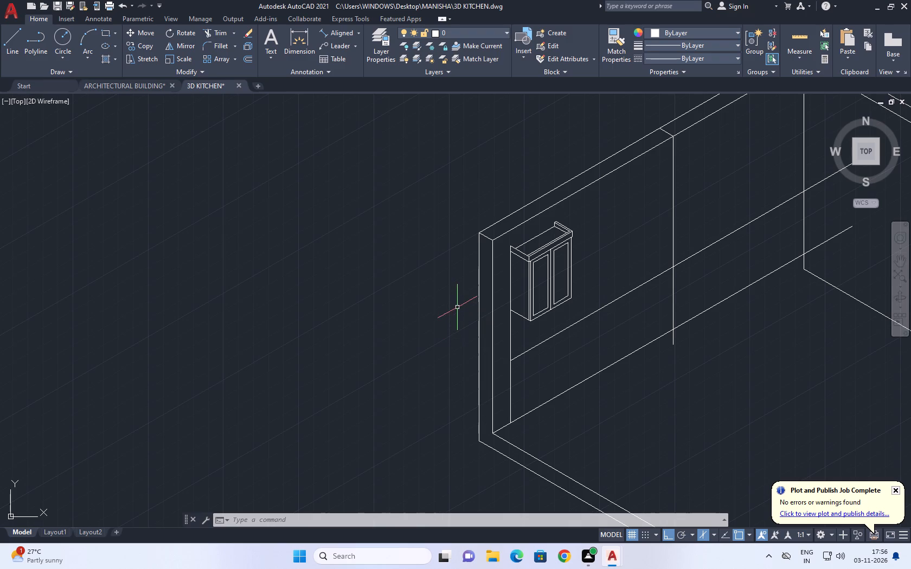
middle_drag(538, 262, 510, 284)
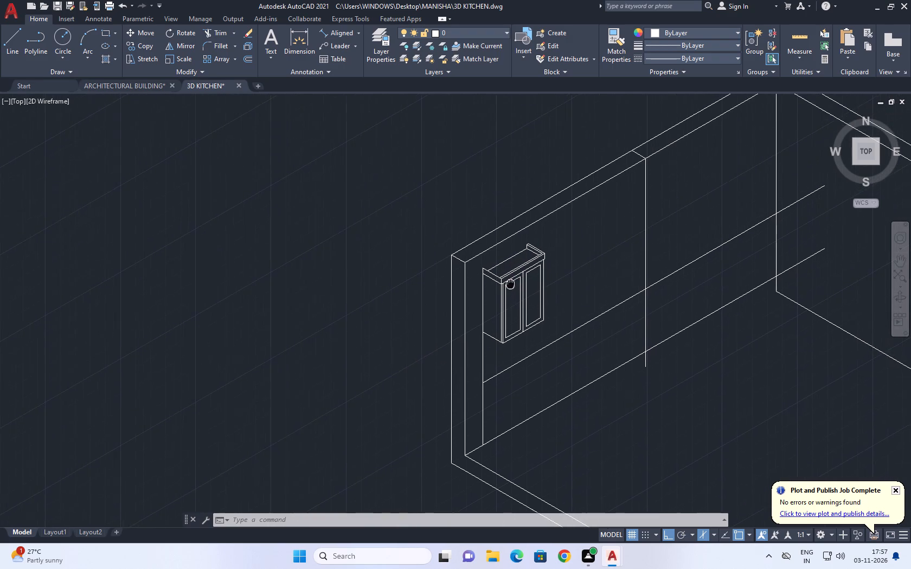
key(l)
key(space)
scroll(540, 215, up, 1)
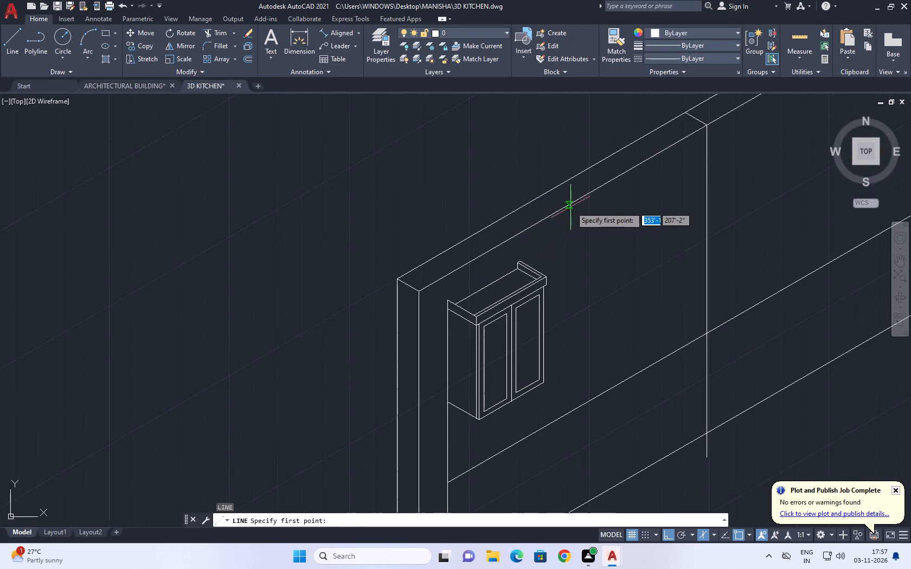
click(570, 206)
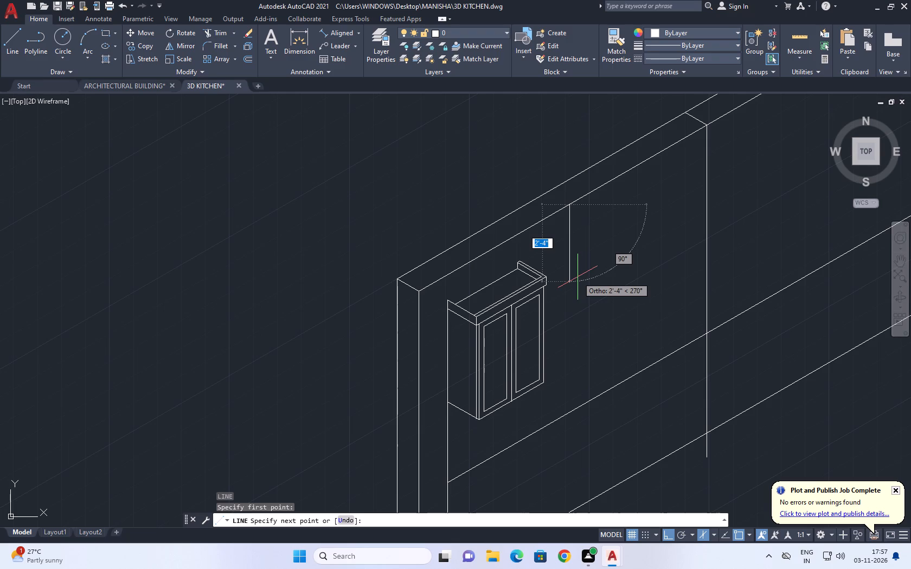
key(1)
key(BackSpace)
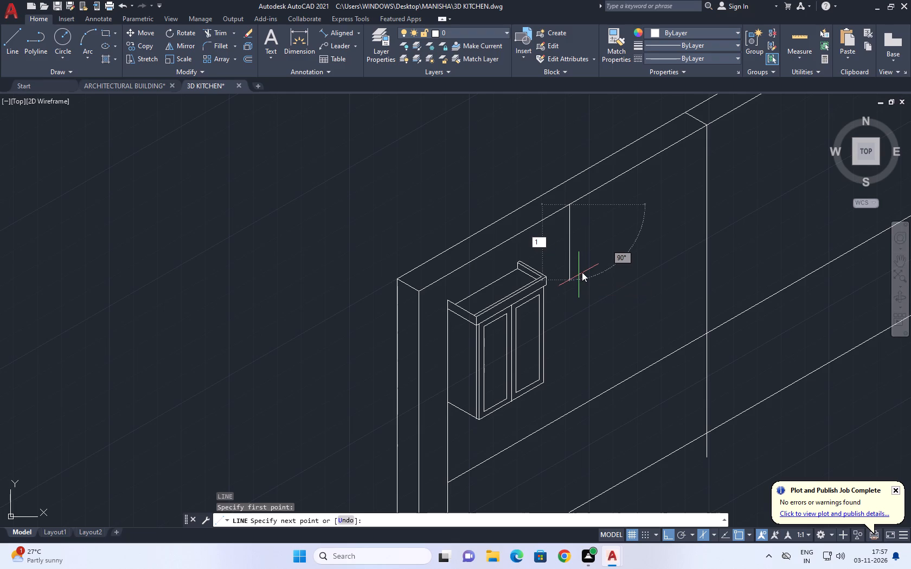
text(2')
key(Return)
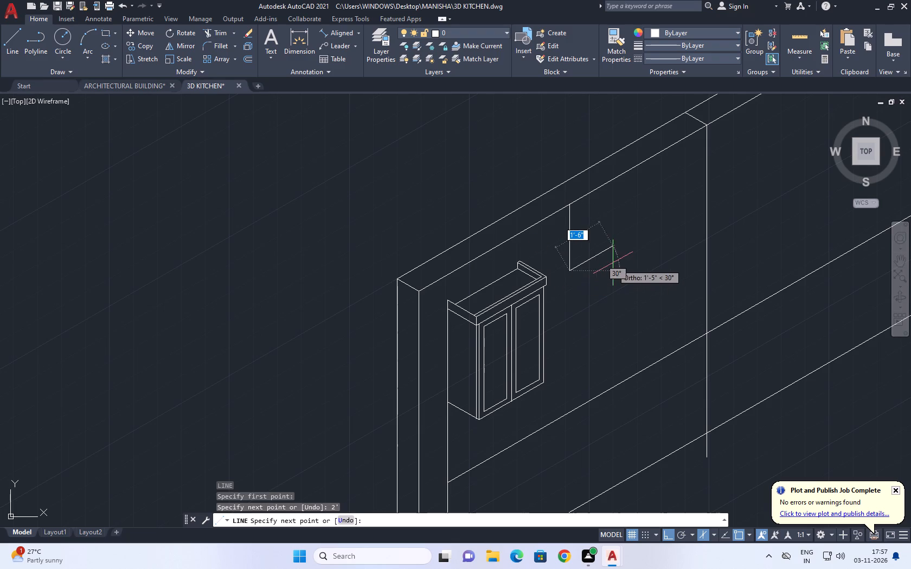
middle_drag(606, 258, 567, 264)
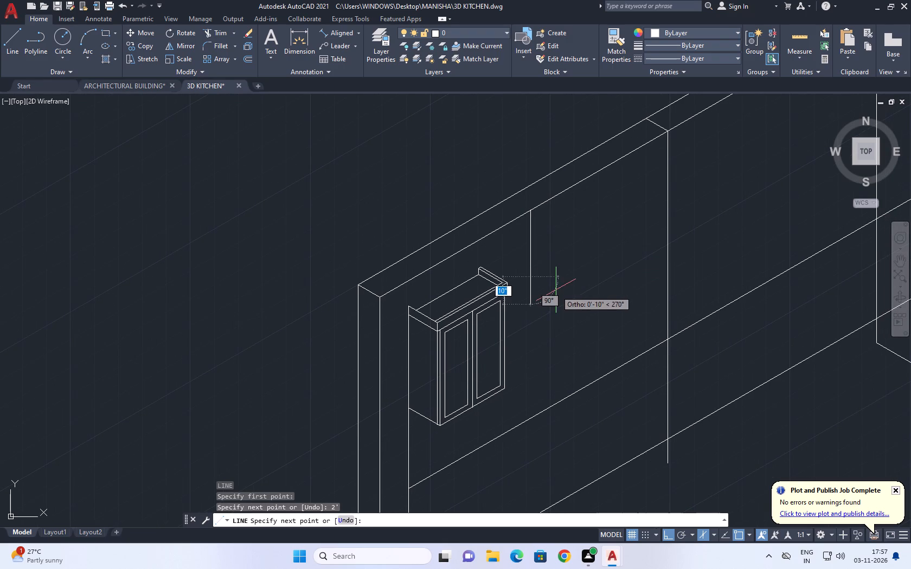
key(F5)
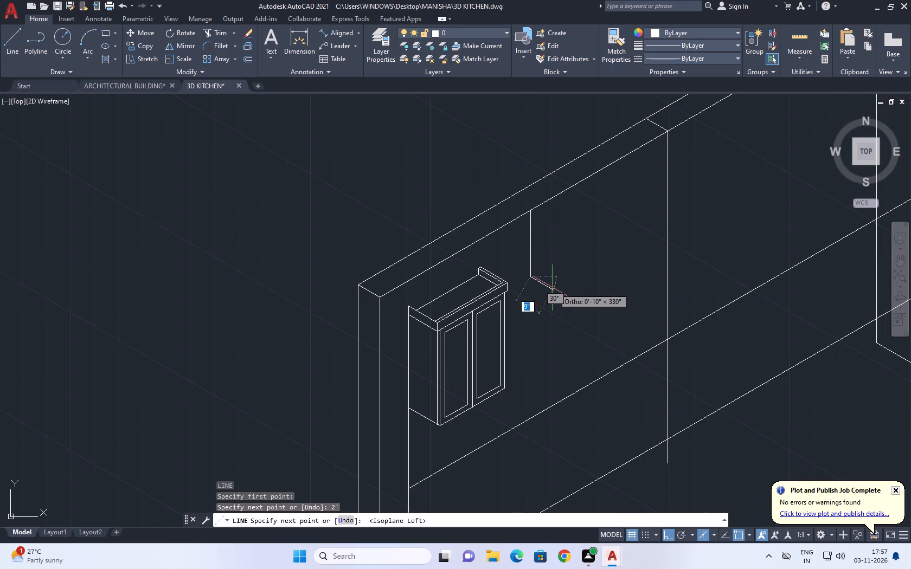
key(1)
key(0)
key(space)
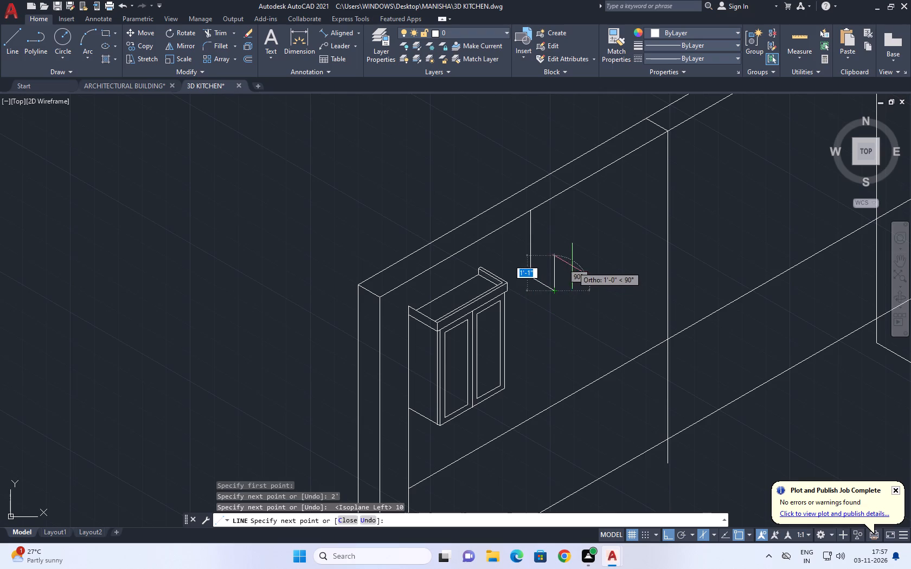
text(2')
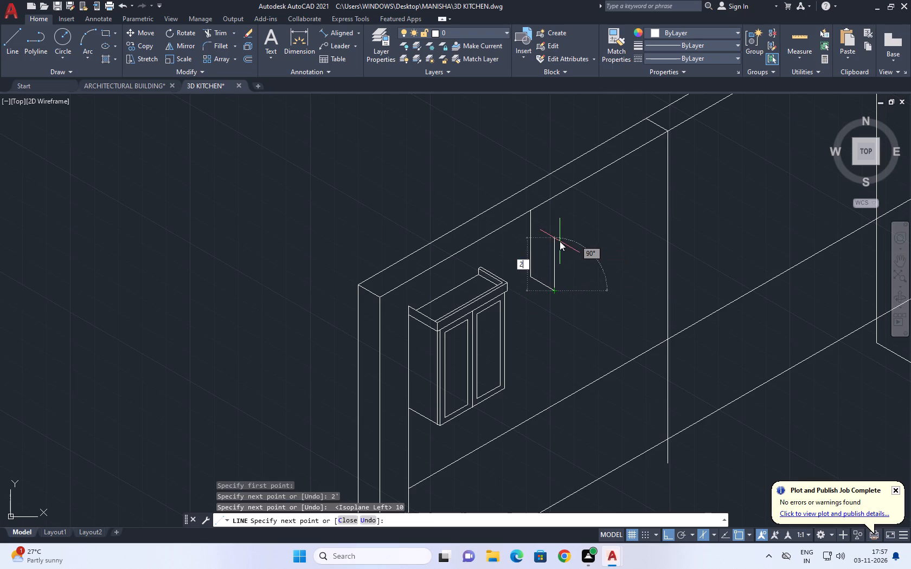
key(space)
scroll(538, 217, up, 2)
click(516, 204)
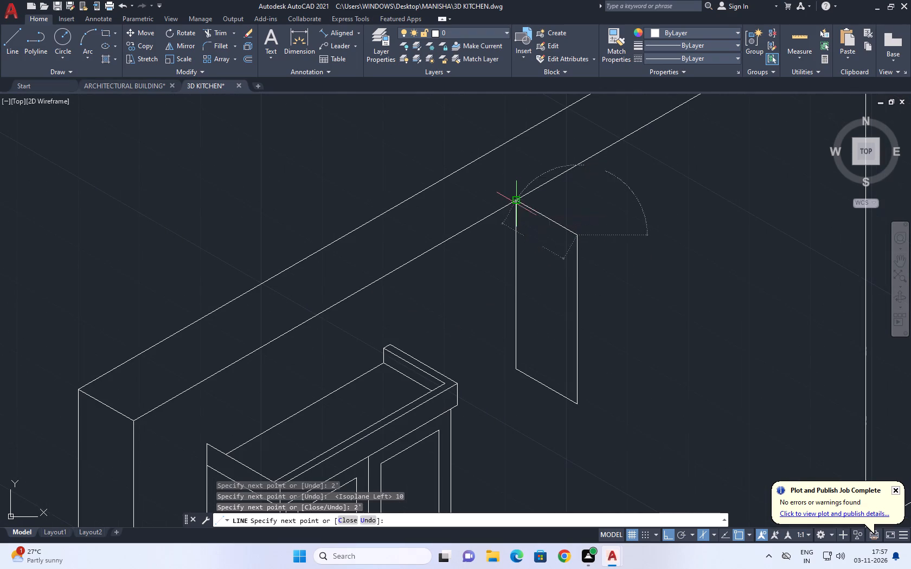
Draw the wall box's top from the profile's outer top corner: 10" along the wall, and back past the wall's inner top edge.
key(space)
middle_drag(608, 197, 578, 229)
key(space)
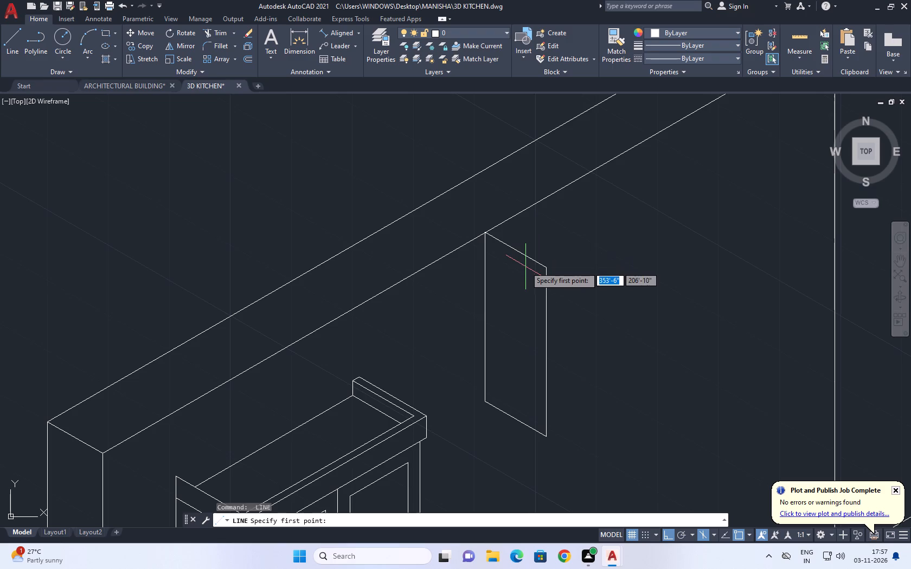
click(547, 267)
middle_drag(626, 230, 606, 247)
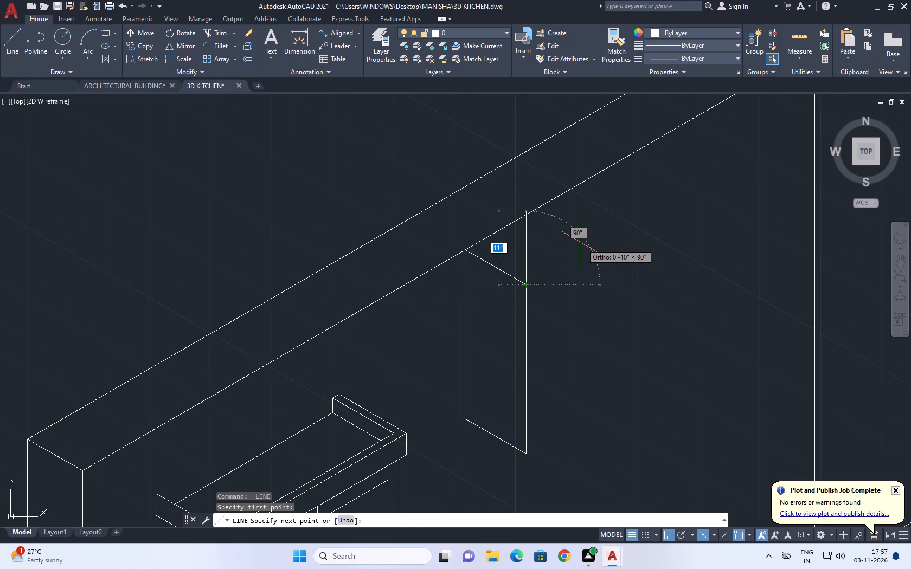
key(F5)
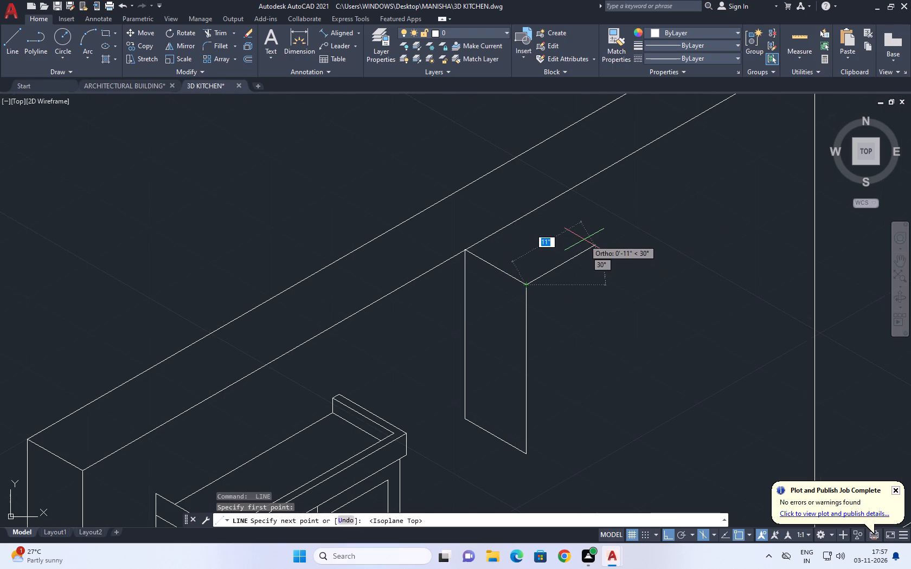
text(10)
key(space)
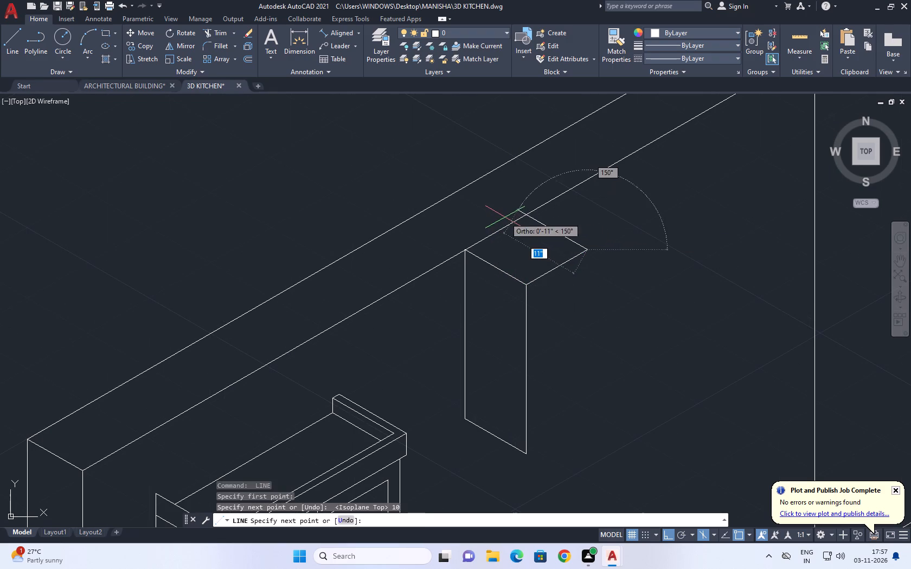
scroll(508, 221, up, 1)
click(480, 210)
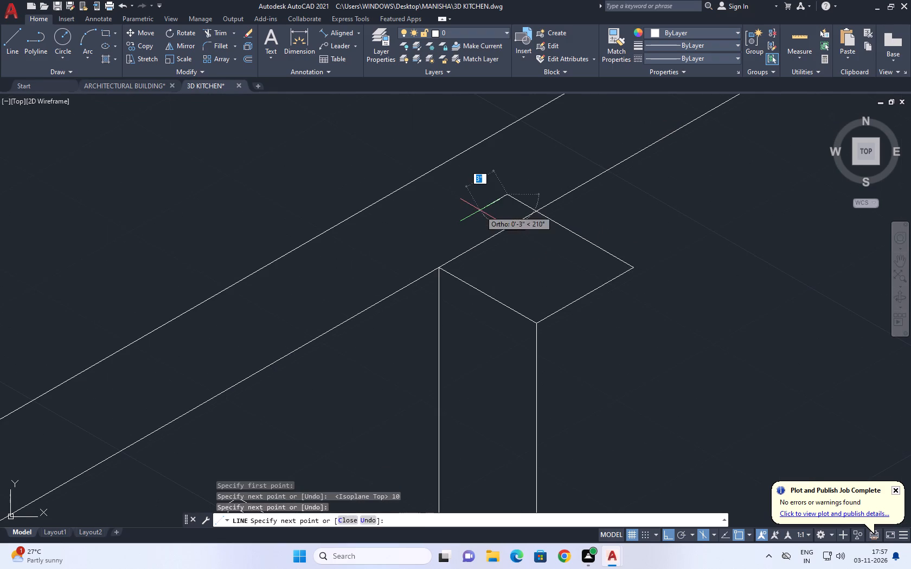
key(Escape)
Trim the new top line's overhang beyond the wall's inner top edge.
text(TR)
key(space)
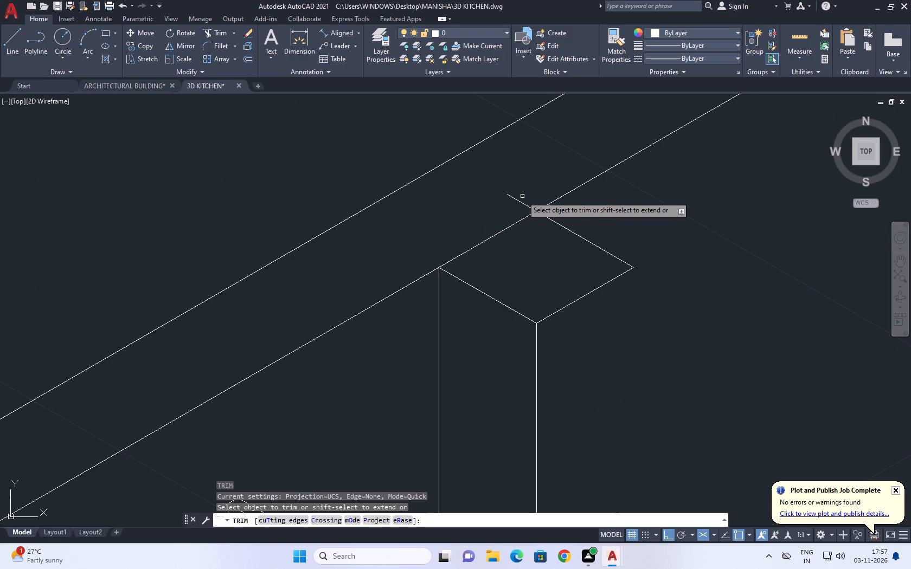
click(523, 195)
click(514, 202)
scroll(528, 196, down, 1)
key(Escape)
middle_drag(569, 256, 557, 229)
Draw the box's front face from its far outer top corner: 2' down, and back to the side profile's bottom outer corner.
text(L)
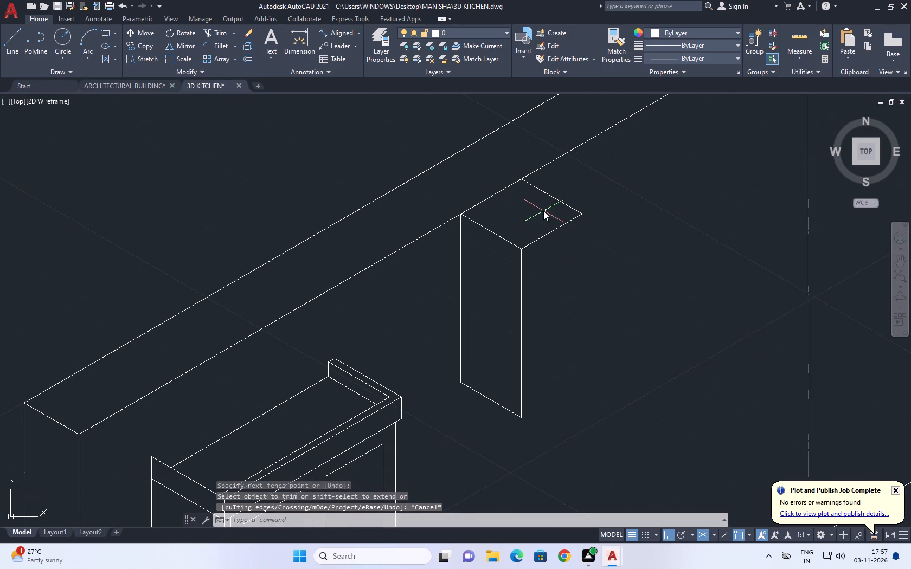
key(space)
click(582, 214)
middle_drag(593, 339, 588, 330)
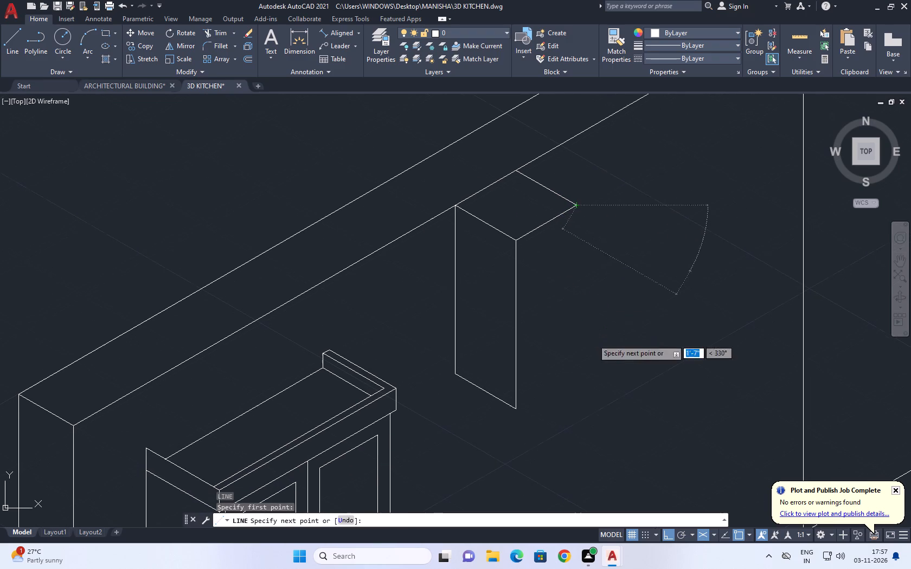
key(F5)
middle_drag(573, 406, 564, 367)
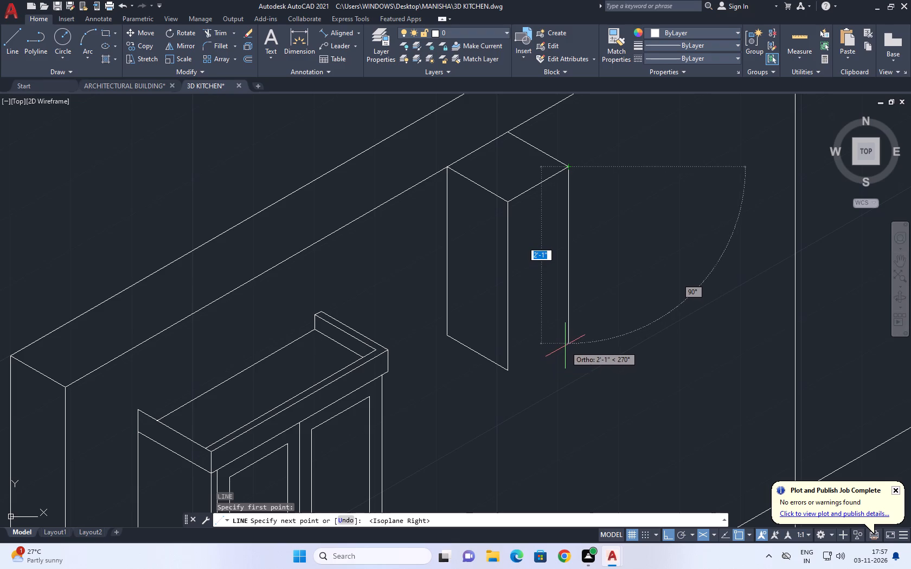
key(2)
key(apostrophe)
key(space)
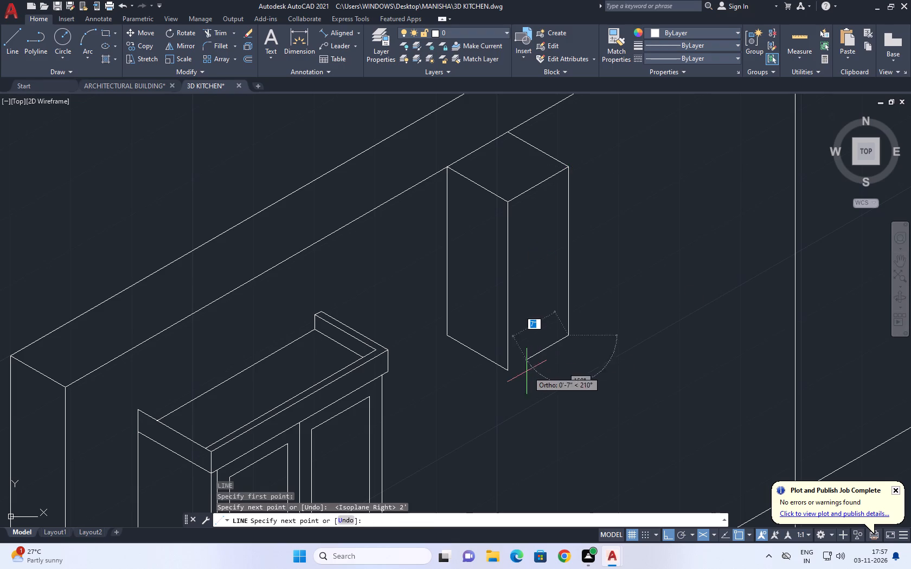
click(508, 371)
key(Escape)
Draw a slanted line from the box's near bottom corner at the wall down to the cabinet's far front edge.
scroll(521, 284, down, 3)
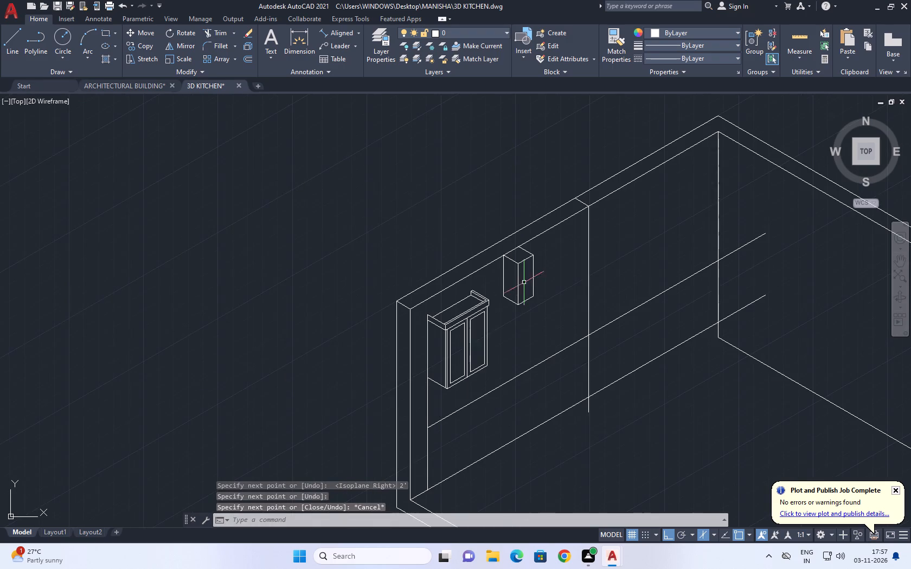
middle_drag(570, 289, 562, 263)
scroll(562, 263, up, 1)
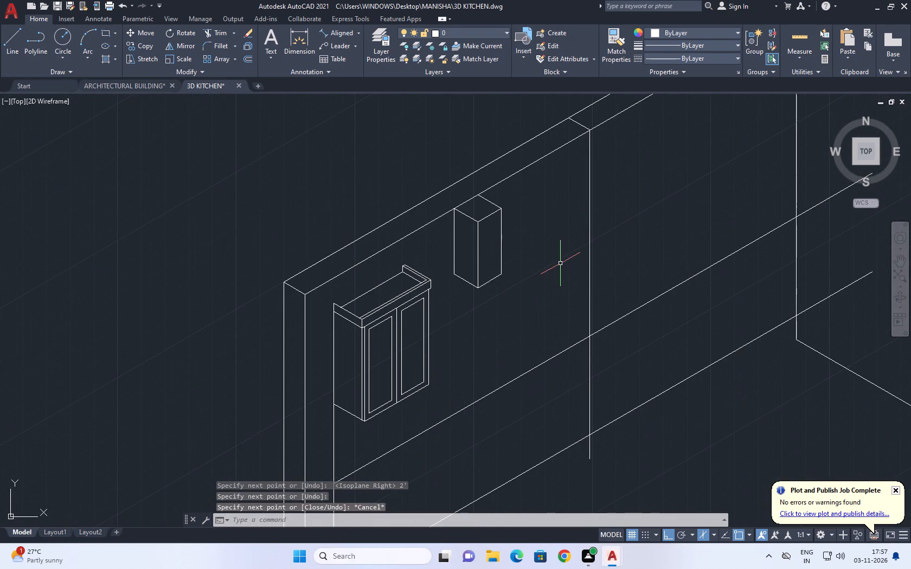
key(l)
key(space)
scroll(474, 296, up, 2)
middle_drag(478, 303, 493, 308)
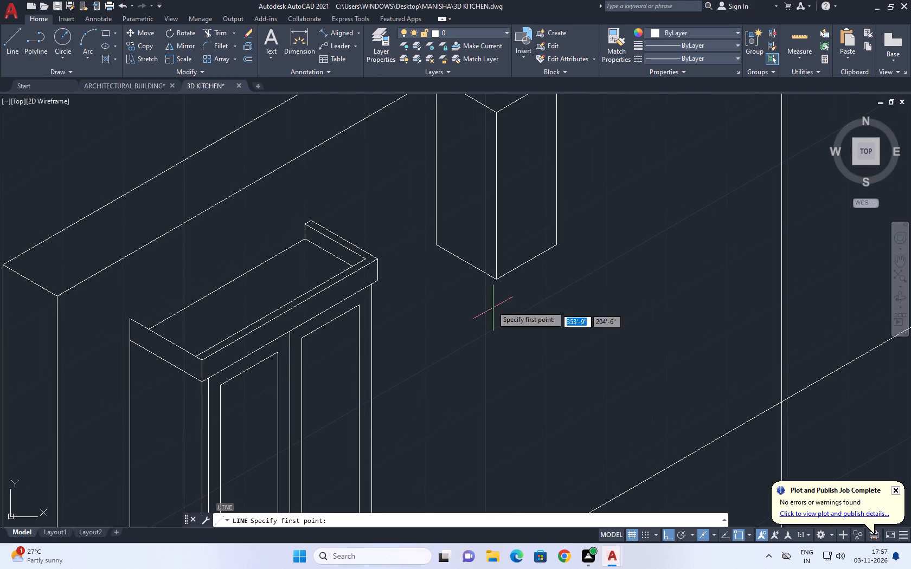
click(434, 245)
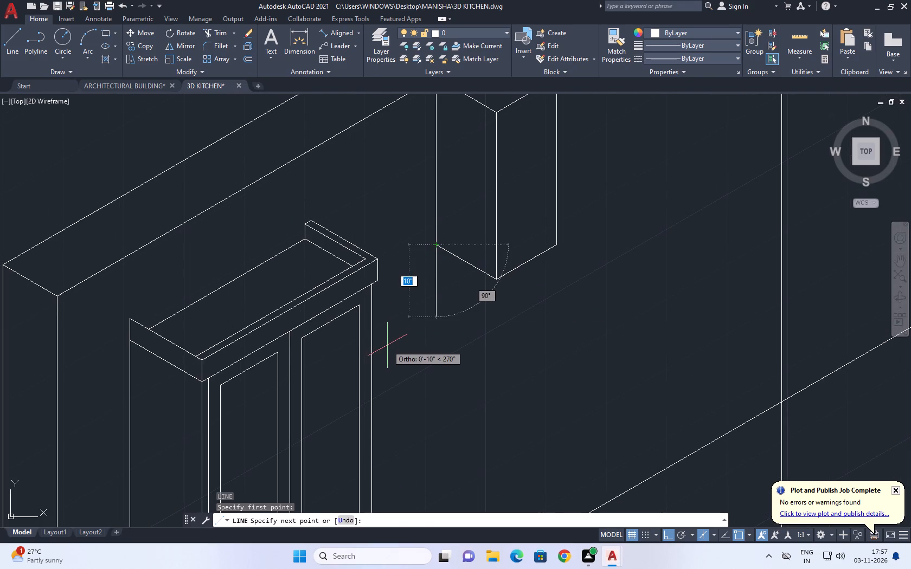
key(F5)
click(368, 380)
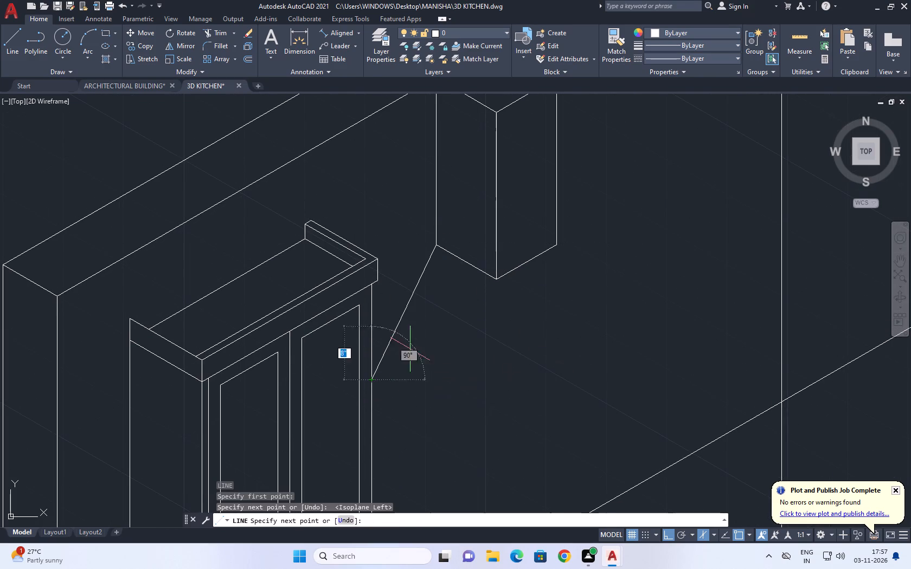
key(Escape)
Draw a vertical line about 2' straight down from the box's bottom front corner.
middle_drag(480, 324, 503, 382)
key(space)
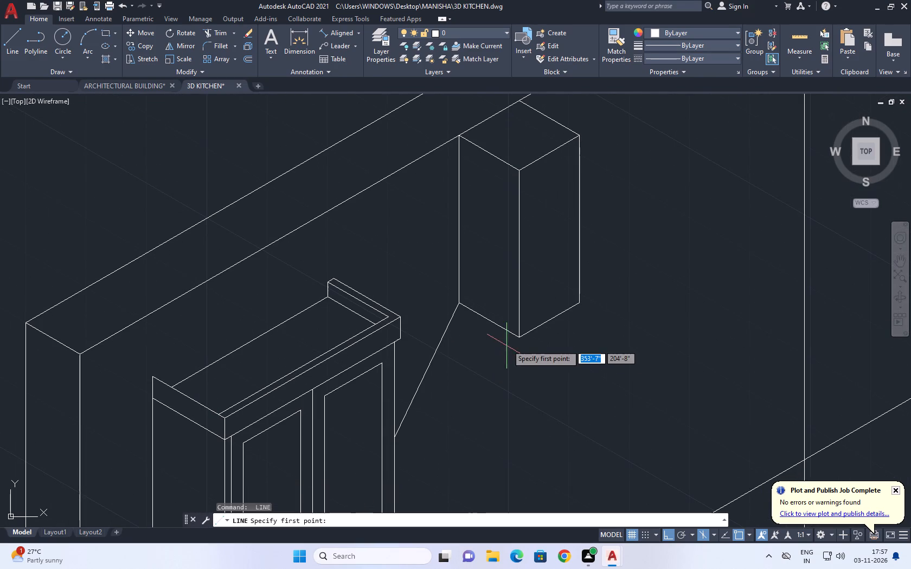
click(518, 339)
scroll(508, 357, down, 3)
middle_drag(515, 405, 511, 357)
scroll(501, 344, up, 2)
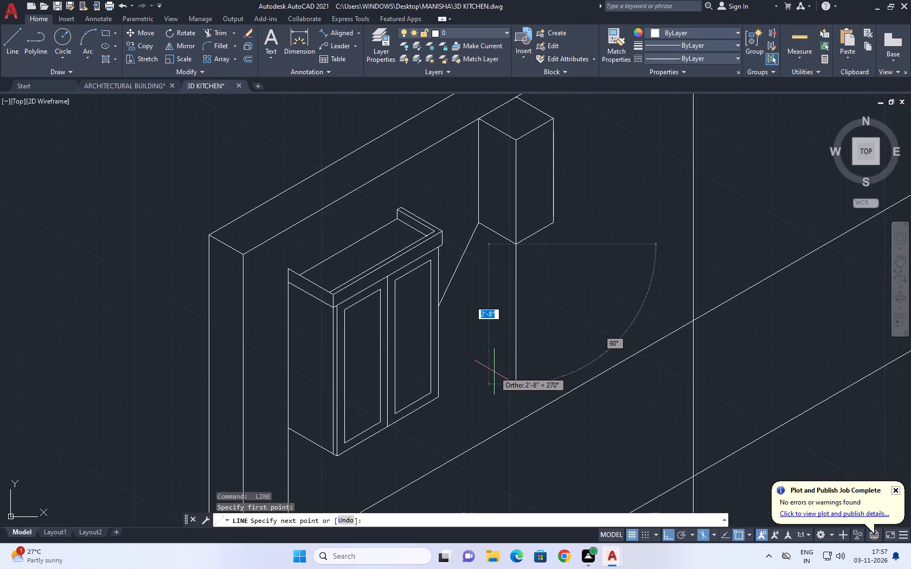
scroll(501, 374, up, 1)
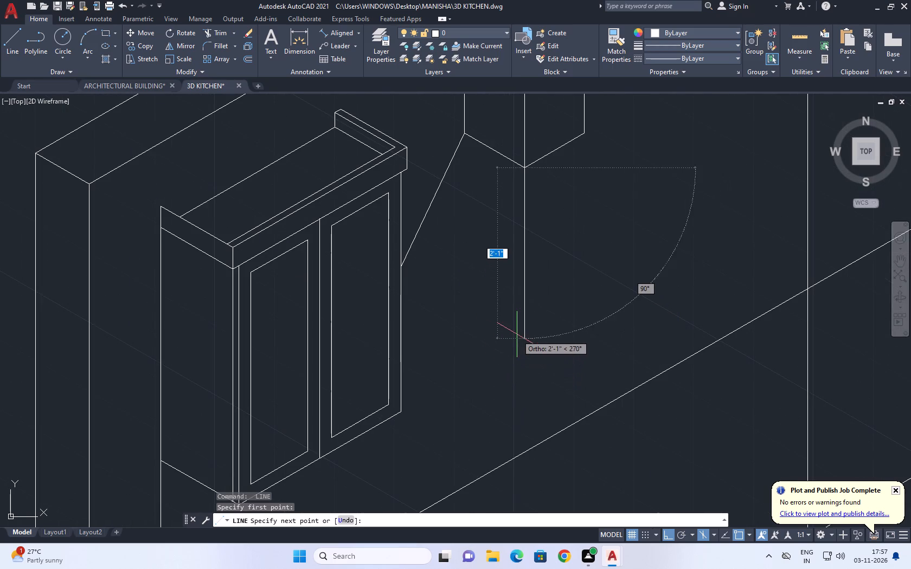
click(516, 323)
key(space)
Draw a line from the slanted line's lower end outward, parallel to the box's side, past the new vertical line.
key(space)
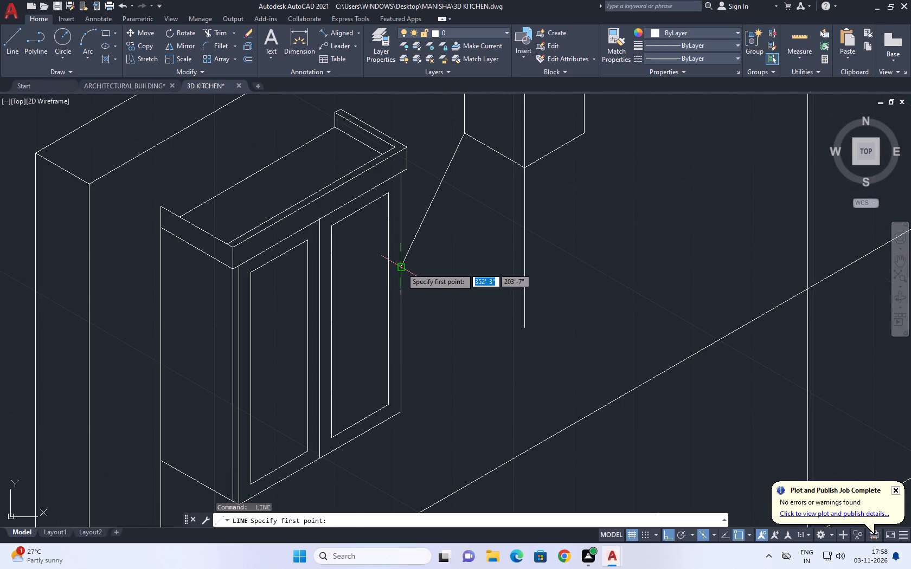
click(401, 268)
click(548, 357)
key(space)
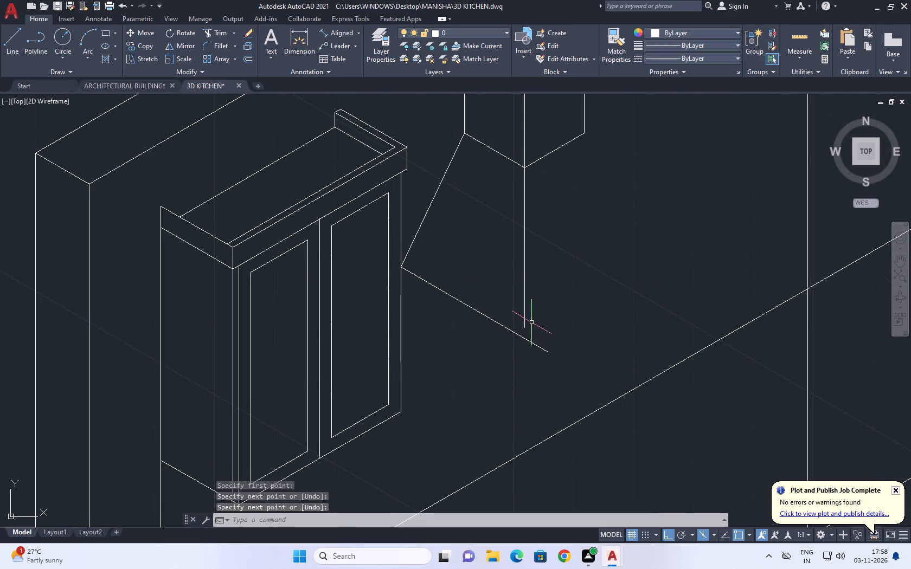
Join the vertical line and the outward base line in a sharp corner with a zero-radius Fillet.
middle_drag(534, 322, 537, 332)
text(F)
key(space)
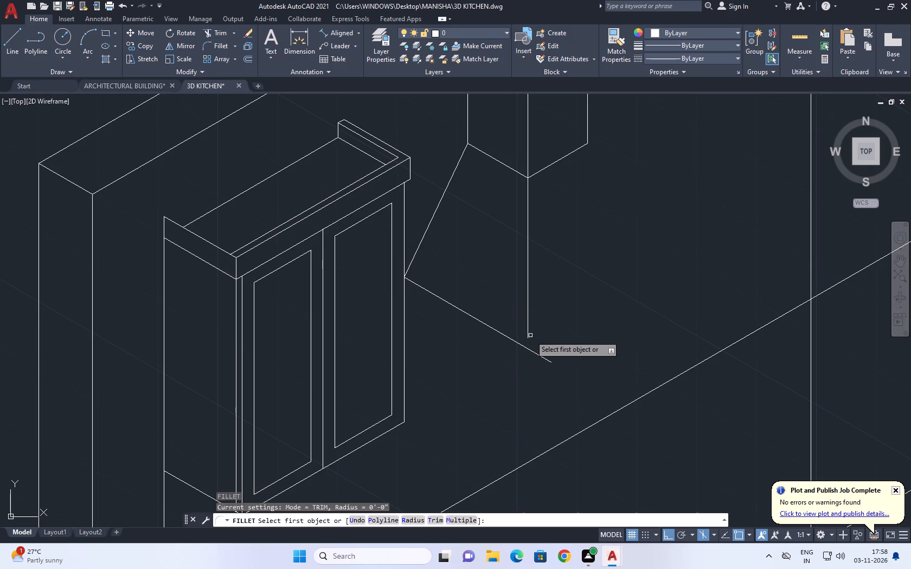
click(528, 335)
click(523, 346)
middle_drag(592, 283, 580, 308)
key(space)
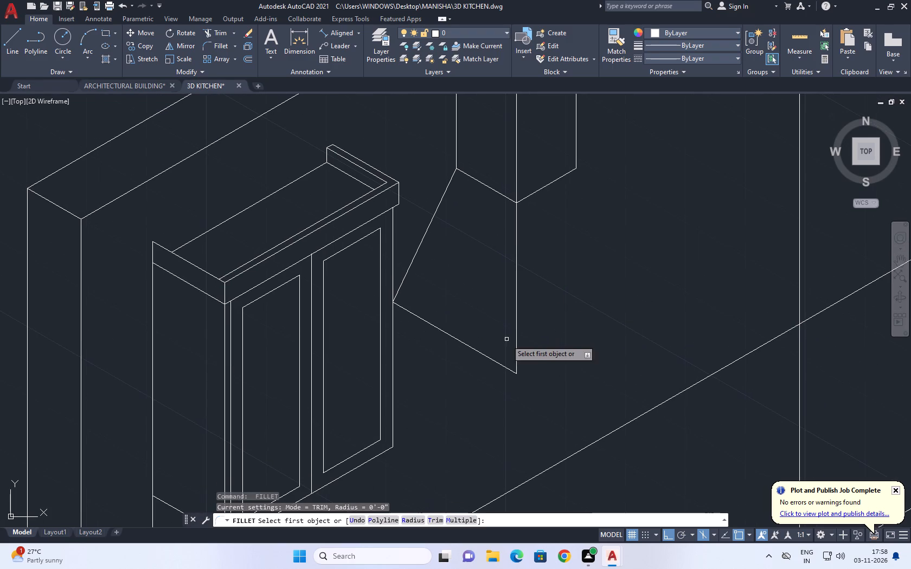
key(Escape)
Draw the base's front edge from the joined corner, parallel to the wall and away from the cabinet.
key(l)
key(space)
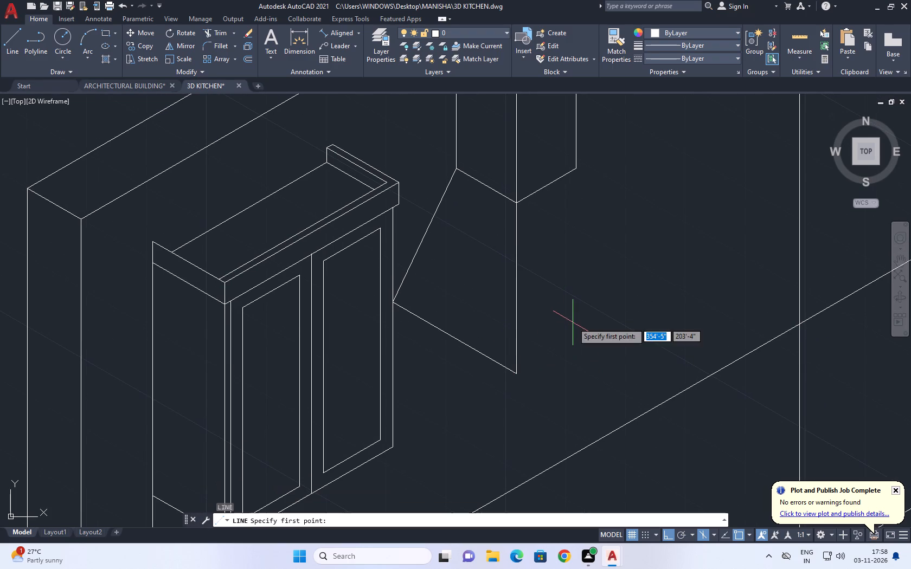
click(517, 372)
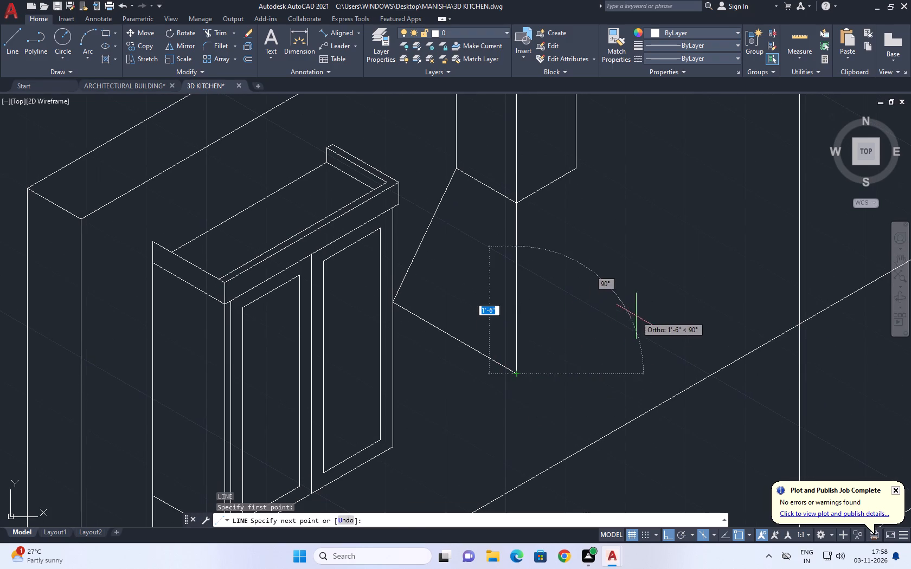
middle_drag(636, 316, 594, 354)
key(F5)
middle_drag(632, 302, 583, 329)
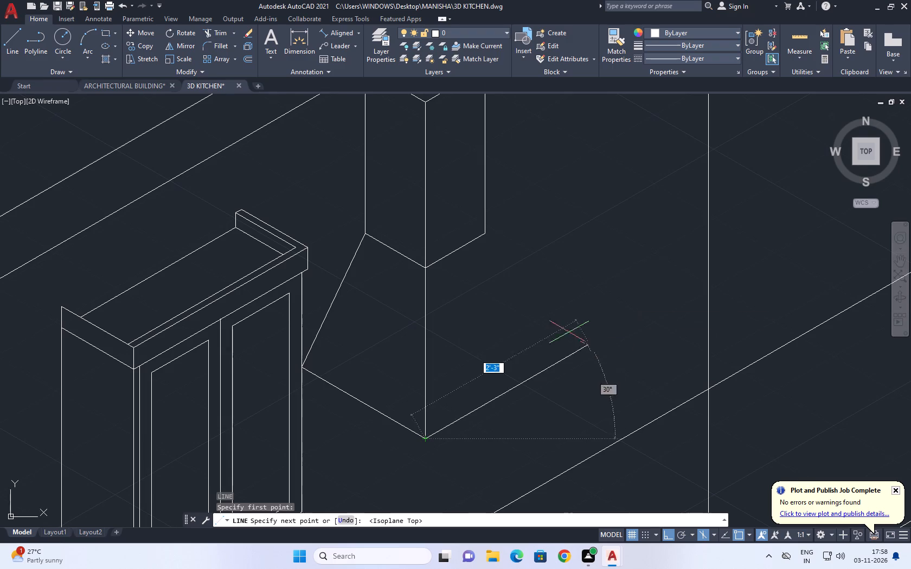
click(608, 320)
key(Escape)
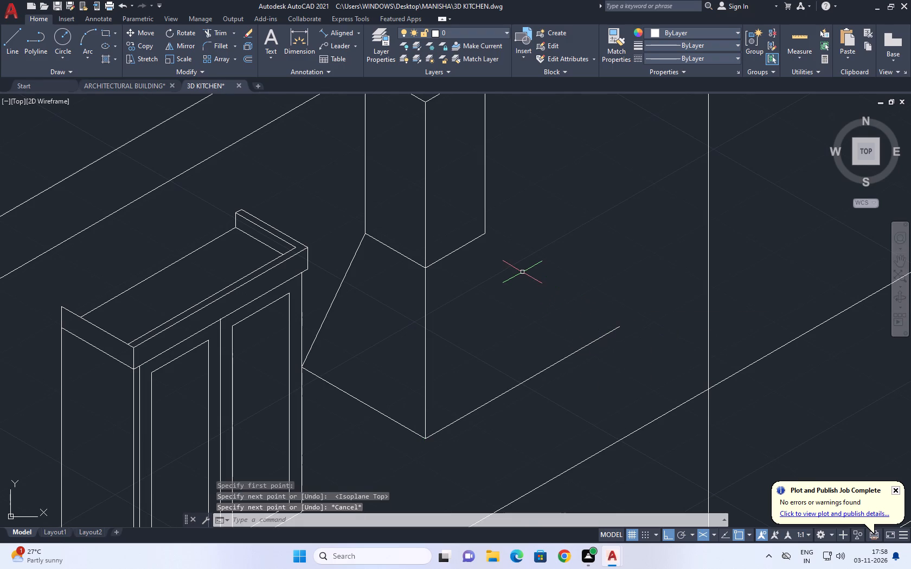
Draw a line about 2'-4" outward from the box's far bottom corner, parallel to the box's side.
text(L)
key(space)
click(486, 232)
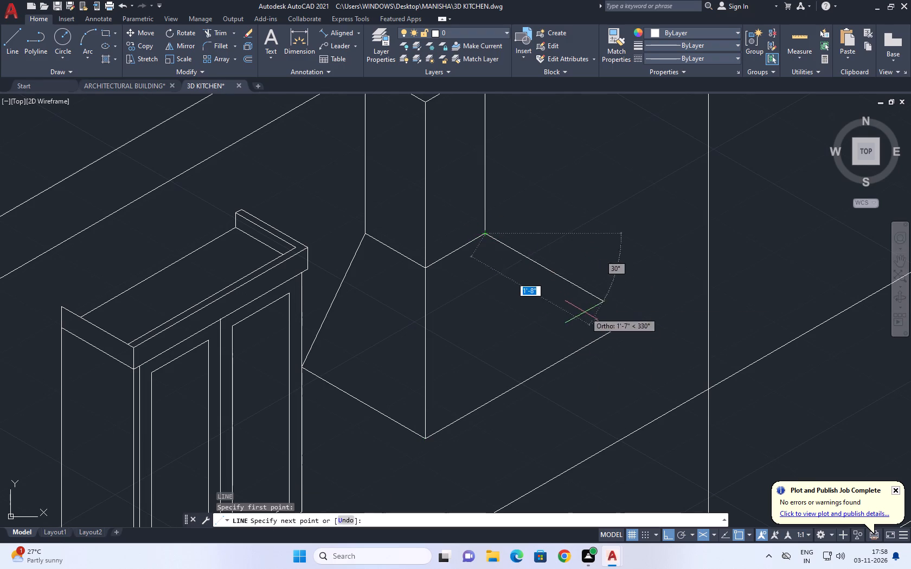
click(626, 350)
key(Escape)
Extend the base's front edge to meet the outward line from the box's far bottom corner.
text(EX)
key(space)
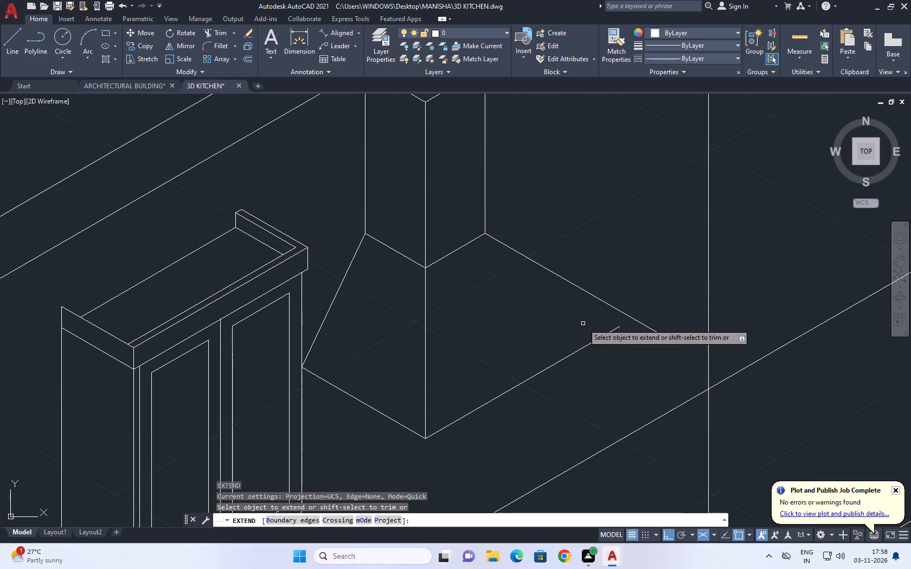
click(582, 326)
click(609, 355)
key(Escape)
Delete the slanted line between the box's near bottom corner and the cabinet's front edge.
middle_drag(439, 346, 560, 365)
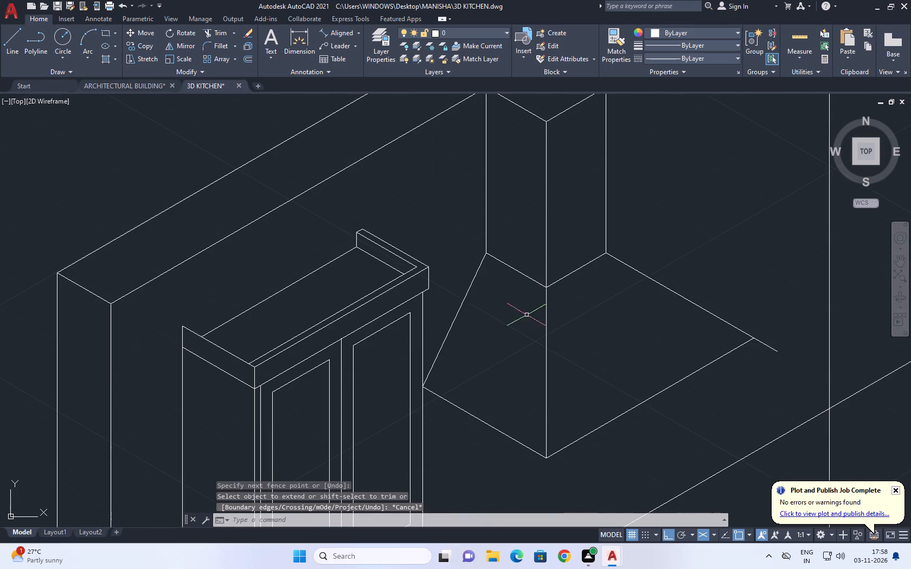
click(474, 298)
click(456, 302)
key(Delete)
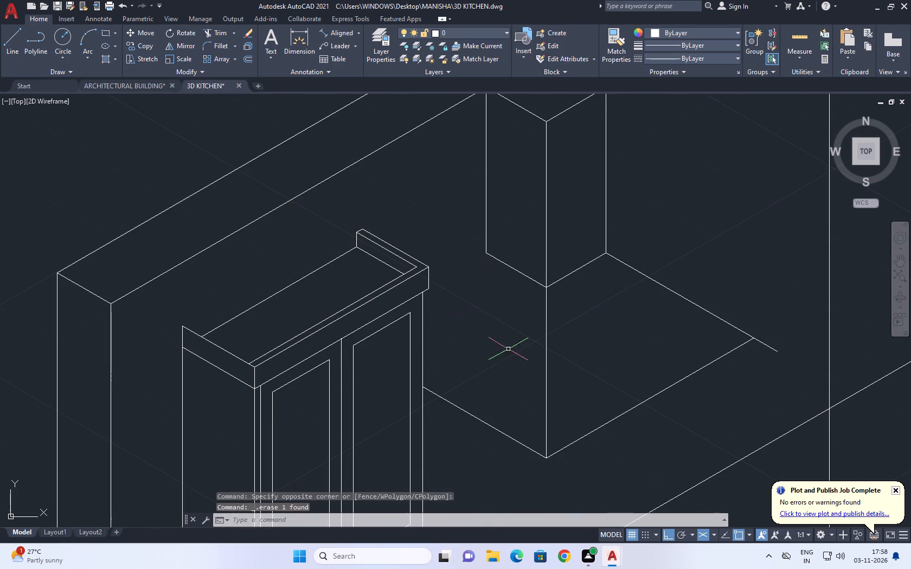
Draw a line about 1'-8" along the wall direction from the box's near bottom corner toward the cabinet, crossing its tray front.
key(l)
key(space)
click(489, 256)
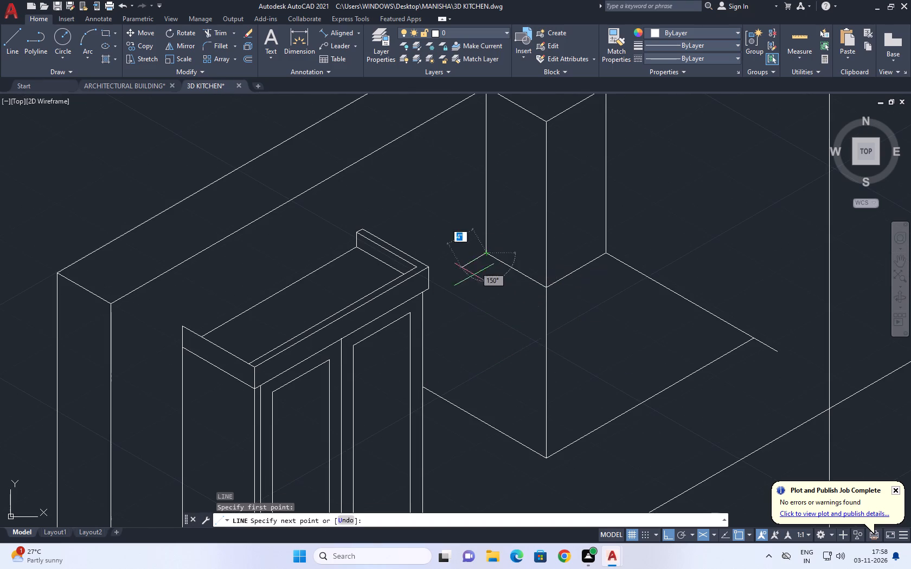
click(351, 380)
key(ctrl+z)
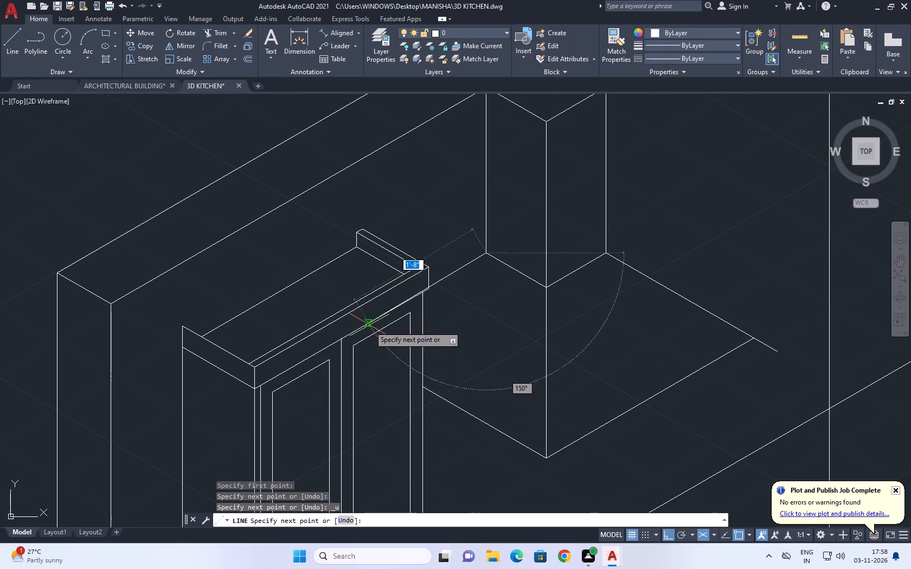
scroll(368, 323, up, 2)
click(358, 316)
key(Escape)
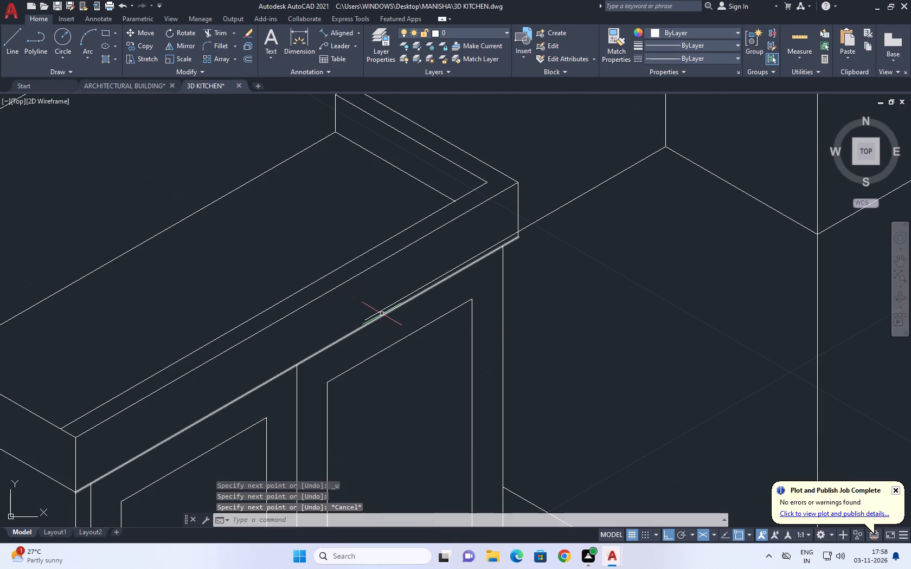
Trim the part of the new line that crosses the cabinet's tray front.
text(TR)
key(space)
click(432, 282)
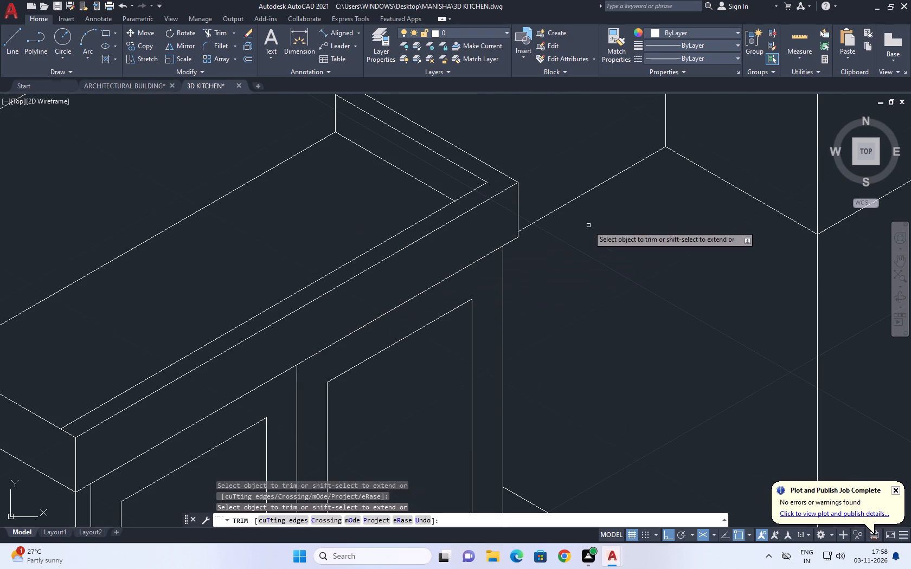
scroll(588, 225, down, 2)
key(Escape)
Copy the base's front edge straight down by 2".
middle_drag(681, 324, 499, 287)
click(545, 357)
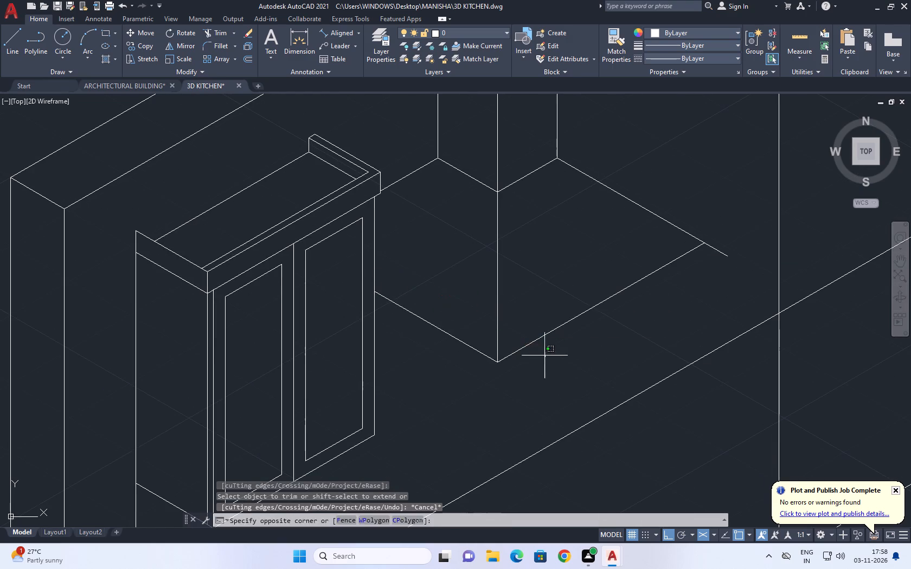
click(525, 308)
middle_drag(604, 311, 588, 302)
key(c)
text(O)
key(space)
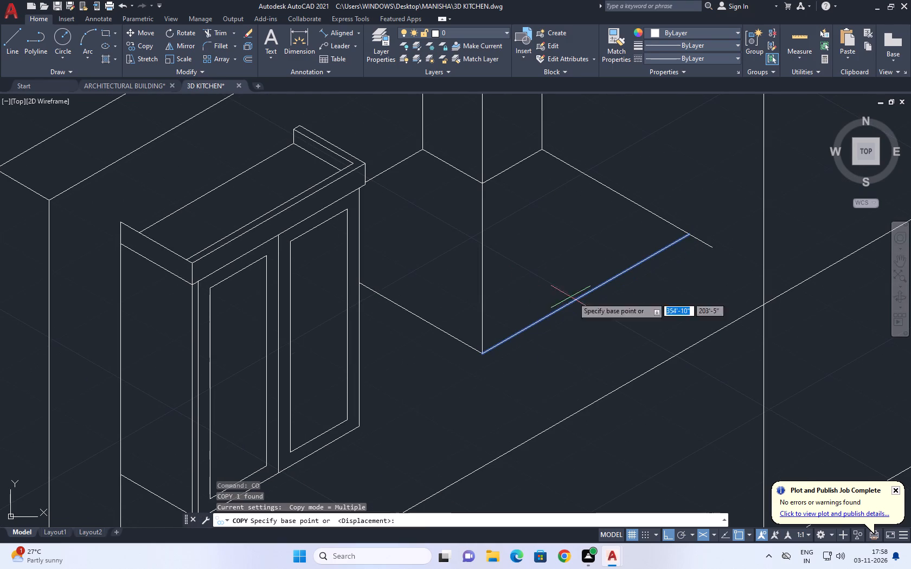
click(689, 234)
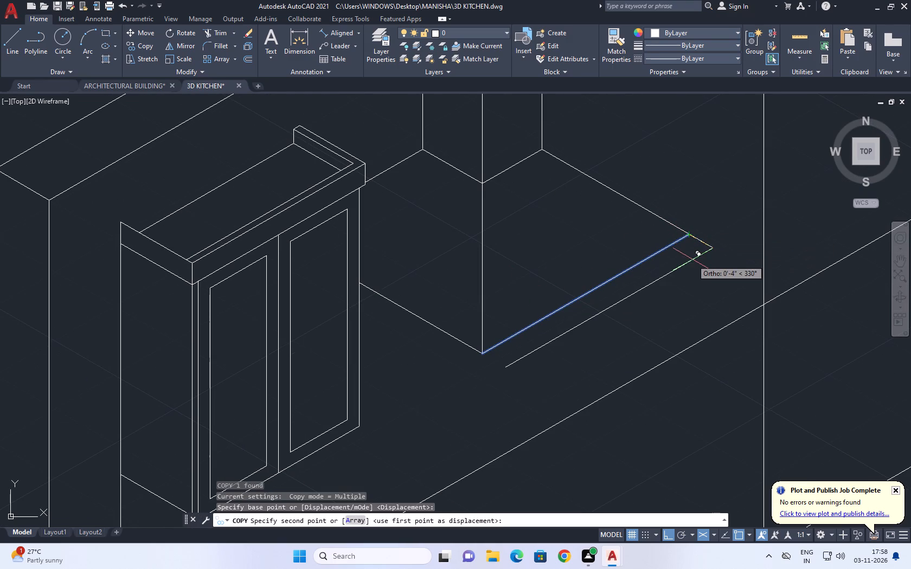
key(F5)
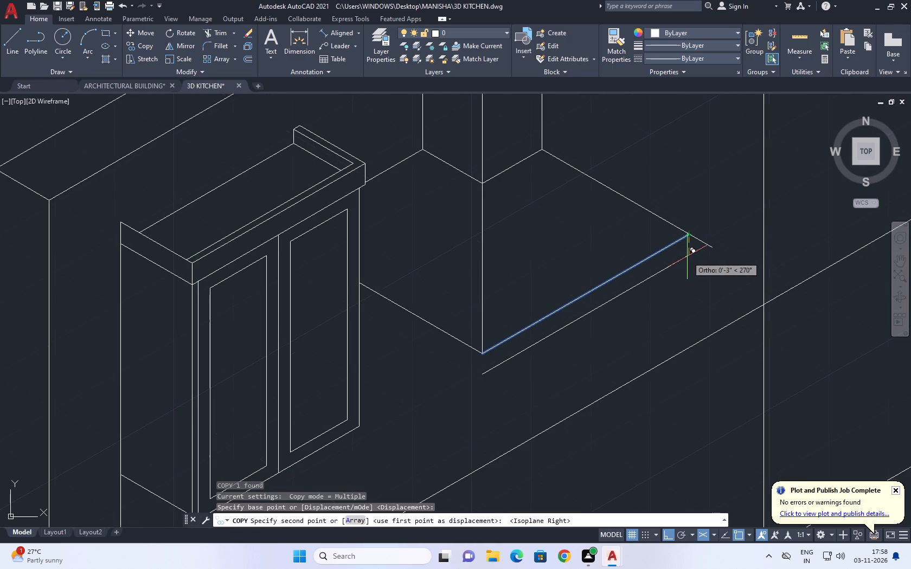
key(2)
key(space)
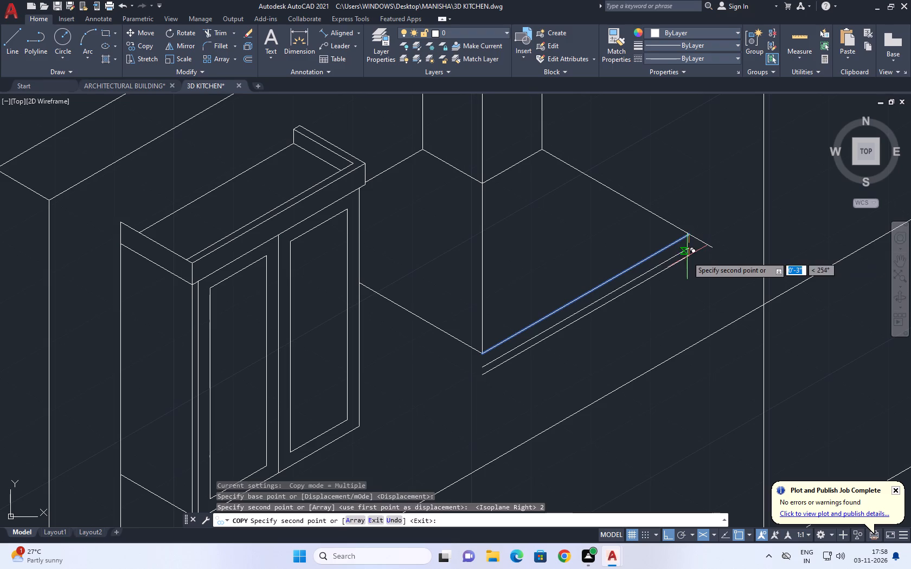
key(Escape)
Copy the base's cabinet-side edge straight down so its corner end meets the lower front edge.
click(466, 337)
click(444, 339)
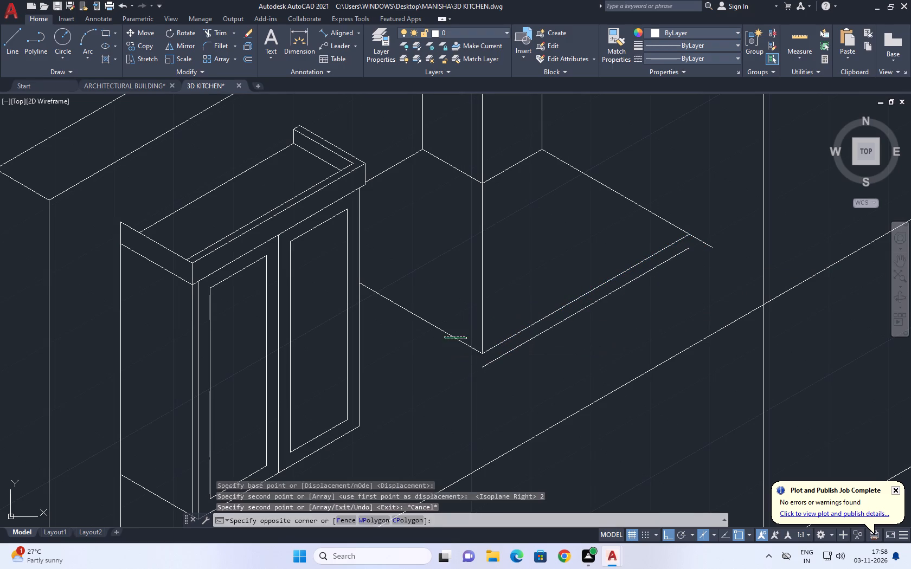
middle_click(459, 344)
key(c)
text(O)
key(space)
scroll(465, 351, up, 1)
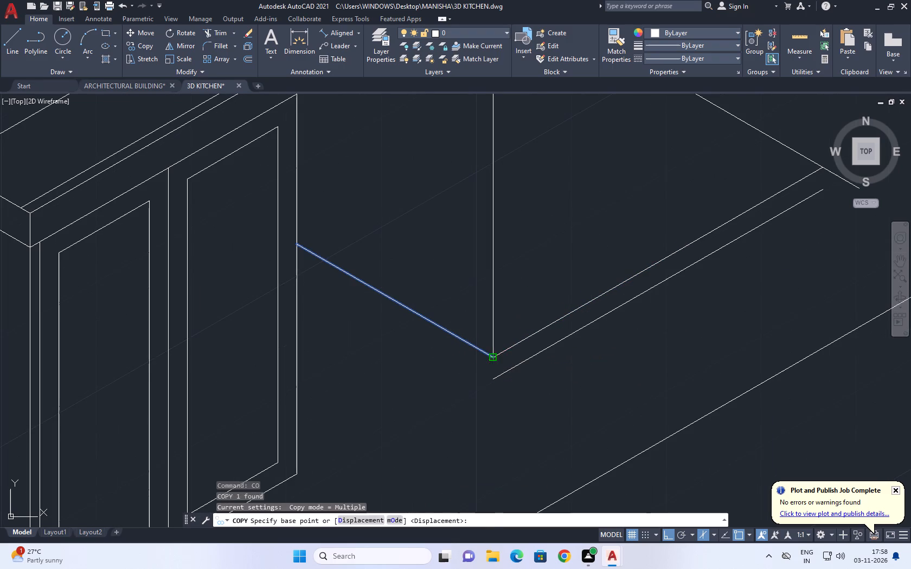
click(495, 359)
click(495, 378)
scroll(511, 336, down, 2)
key(Escape)
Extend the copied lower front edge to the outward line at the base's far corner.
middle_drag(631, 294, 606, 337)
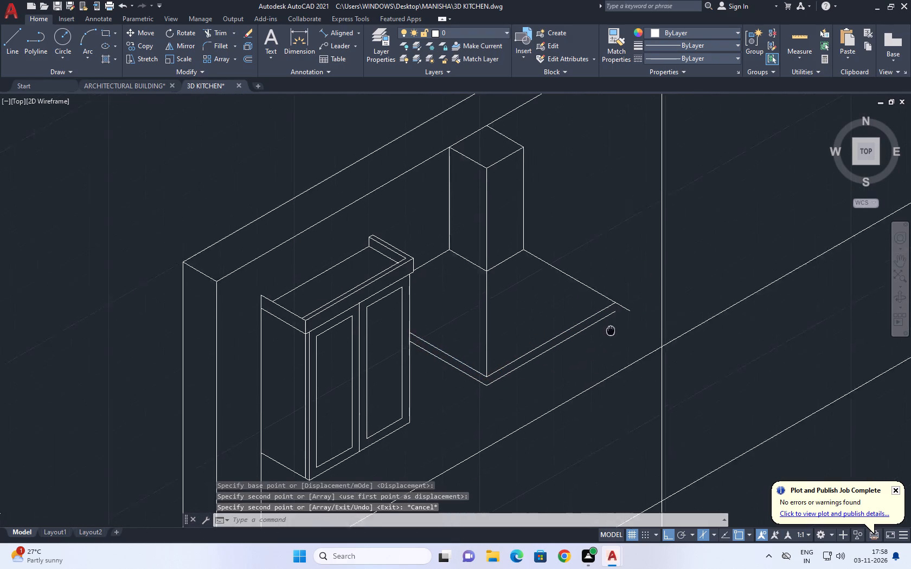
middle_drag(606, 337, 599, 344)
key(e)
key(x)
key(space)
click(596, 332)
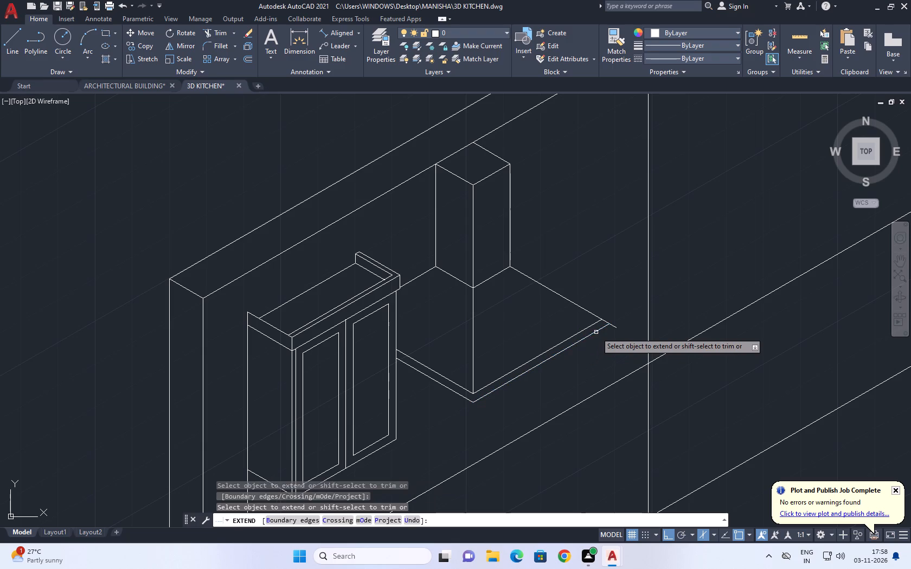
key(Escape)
Draw a vertical line down from the base's far front corner, crossing the lower front edge.
text(L)
key(space)
scroll(594, 335, up, 3)
click(616, 277)
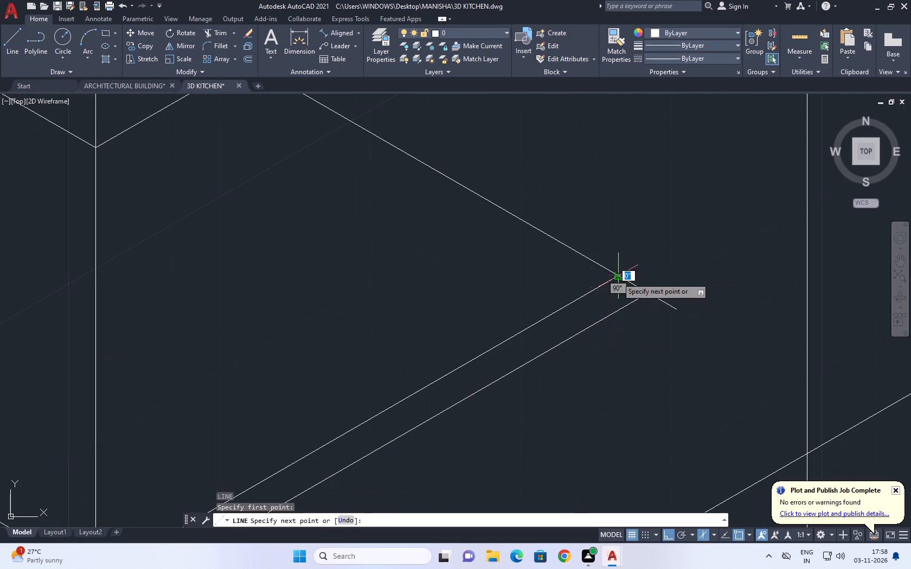
click(618, 349)
key(Escape)
Trim the overhanging ends of the base's far side line, lower front edge and vertical line at the far front corner.
key(t)
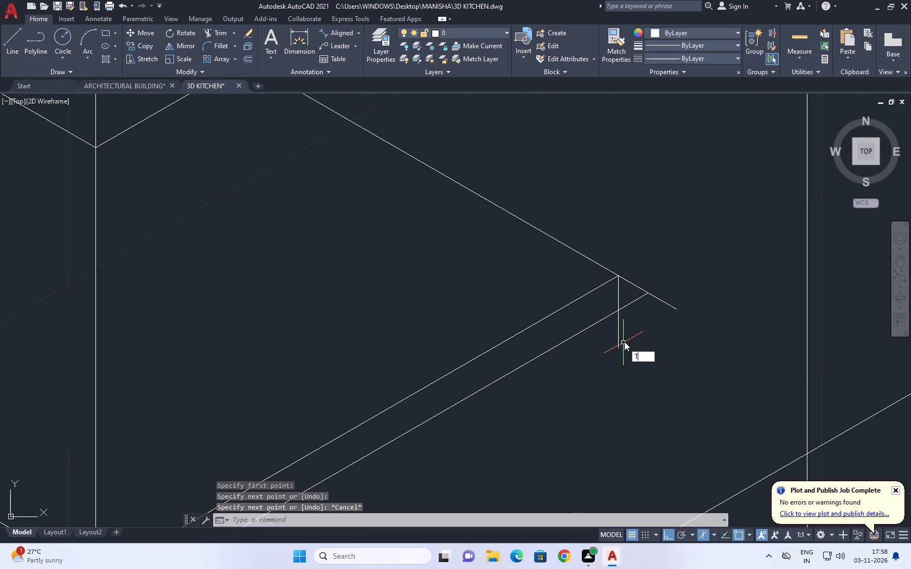
key(r)
key(space)
click(651, 267)
click(632, 319)
click(671, 295)
click(654, 317)
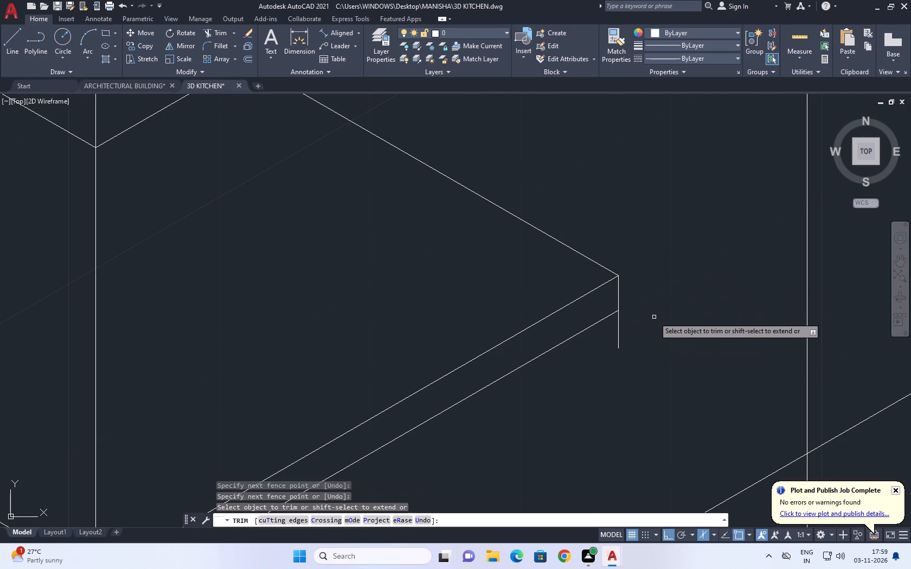
drag(651, 320, 645, 321)
click(587, 335)
scroll(649, 318, down, 4)
key(Escape)
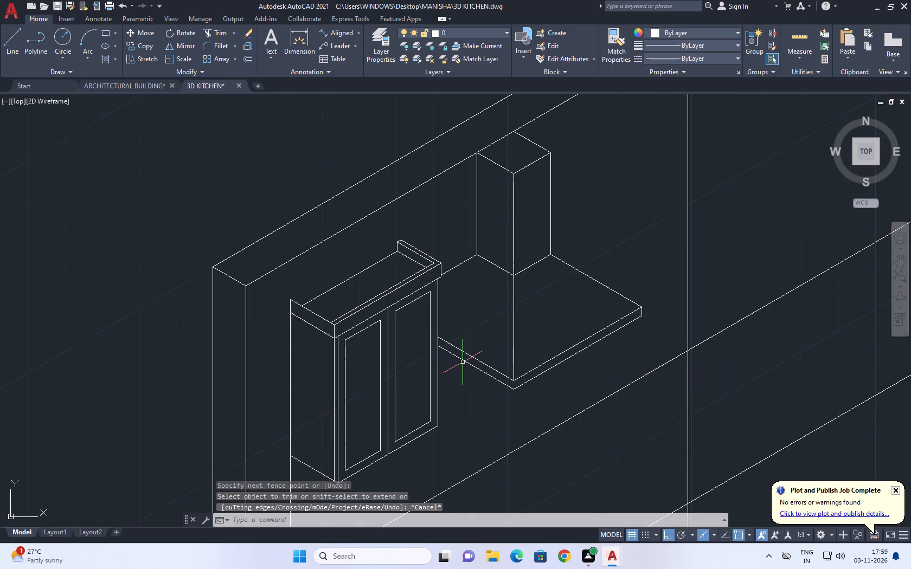
Draw a short vertical line joining the upper and lower edges at the base's near front corner.
middle_drag(465, 362, 475, 361)
key(l)
key(space)
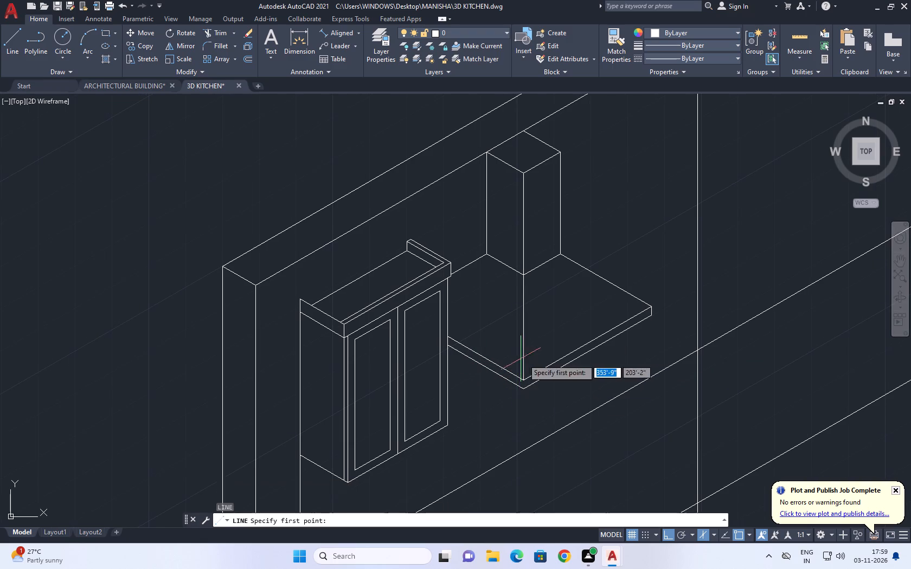
scroll(549, 390, down, 1)
scroll(551, 397, up, 2)
click(506, 363)
click(503, 382)
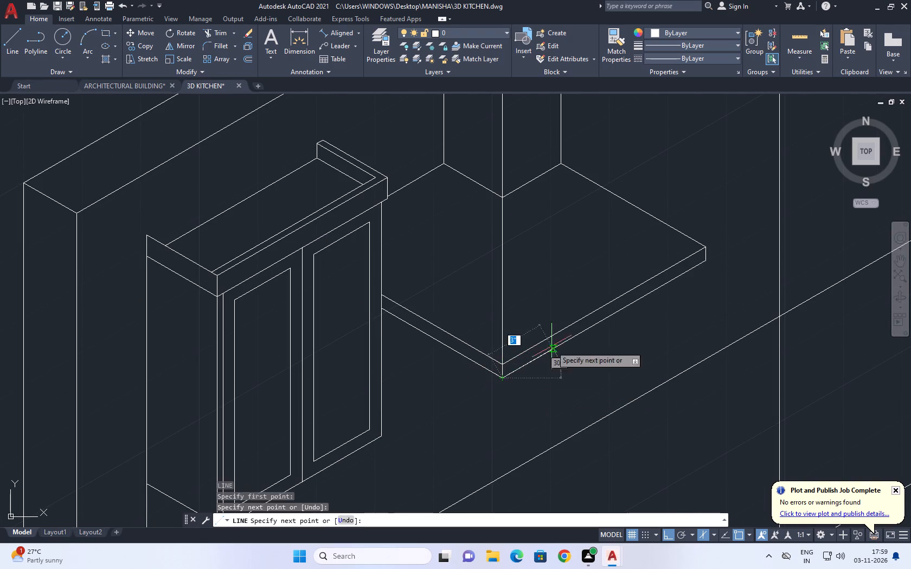
scroll(560, 306, down, 6)
key(Escape)
Draw the two uprights and bottom edge, about 4" long, of a small panel near the top of the box's cabinet-side face.
middle_drag(518, 282, 451, 339)
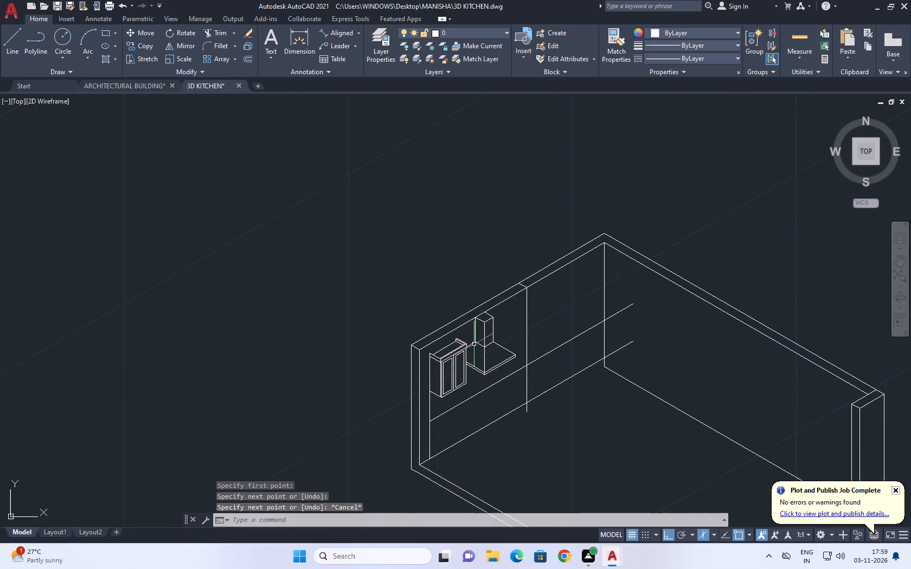
scroll(461, 315, up, 3)
middle_drag(544, 384, 607, 370)
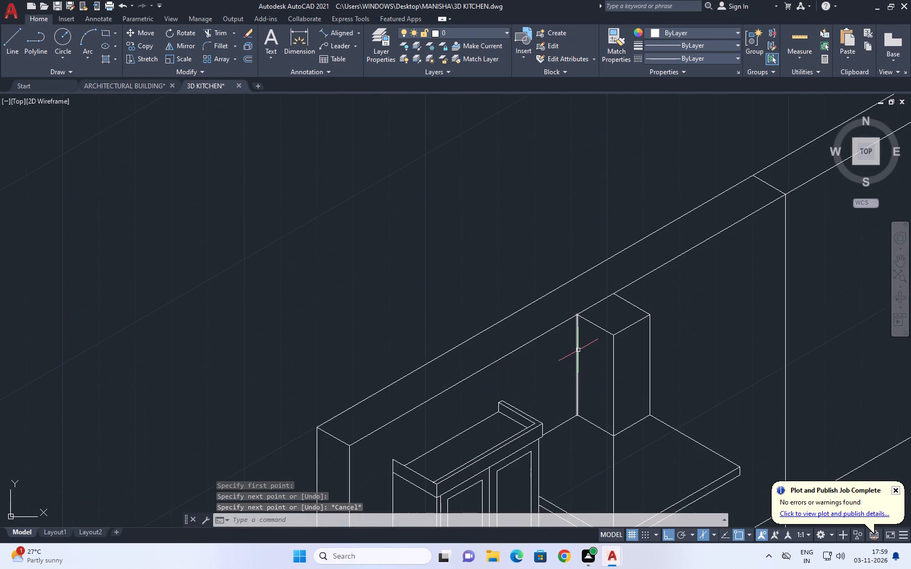
key(l)
key(space)
scroll(578, 350, up, 2)
click(588, 324)
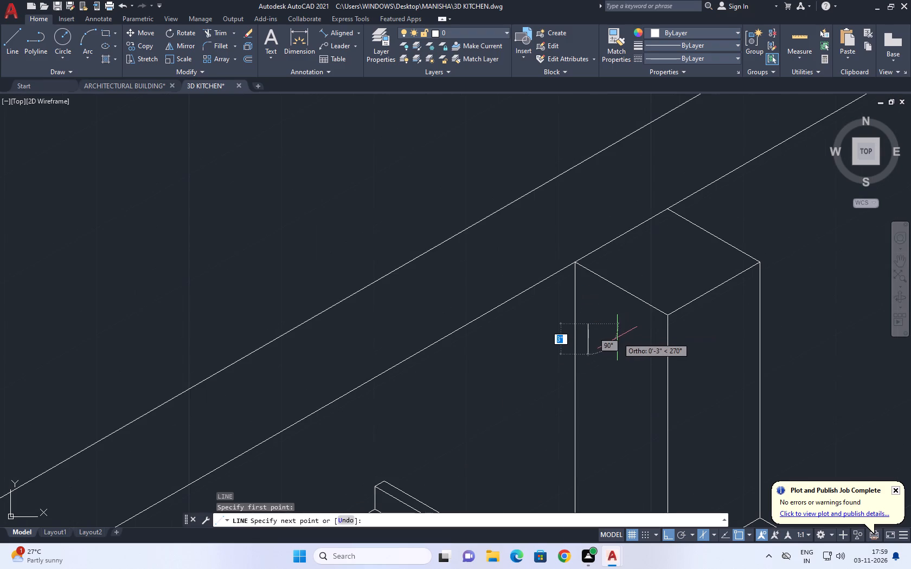
click(588, 347)
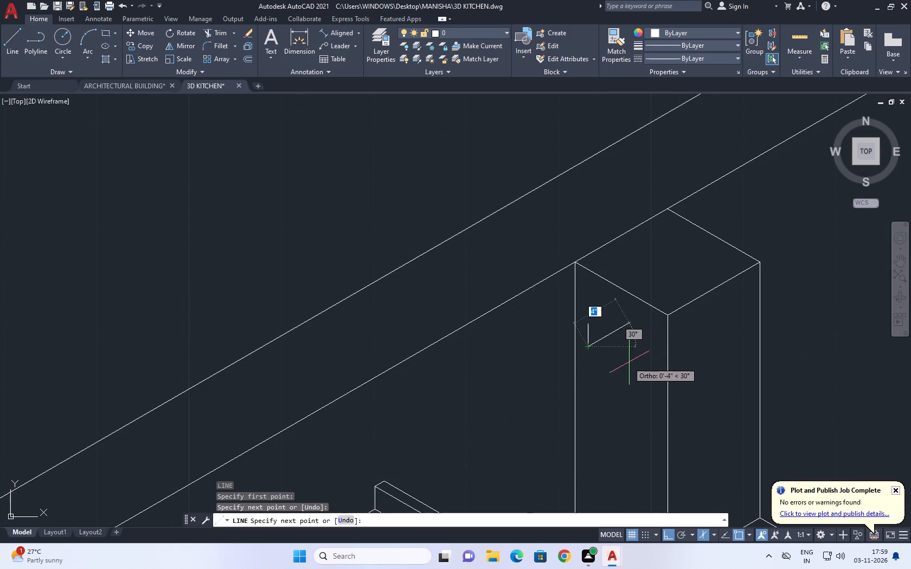
key(F5)
click(628, 366)
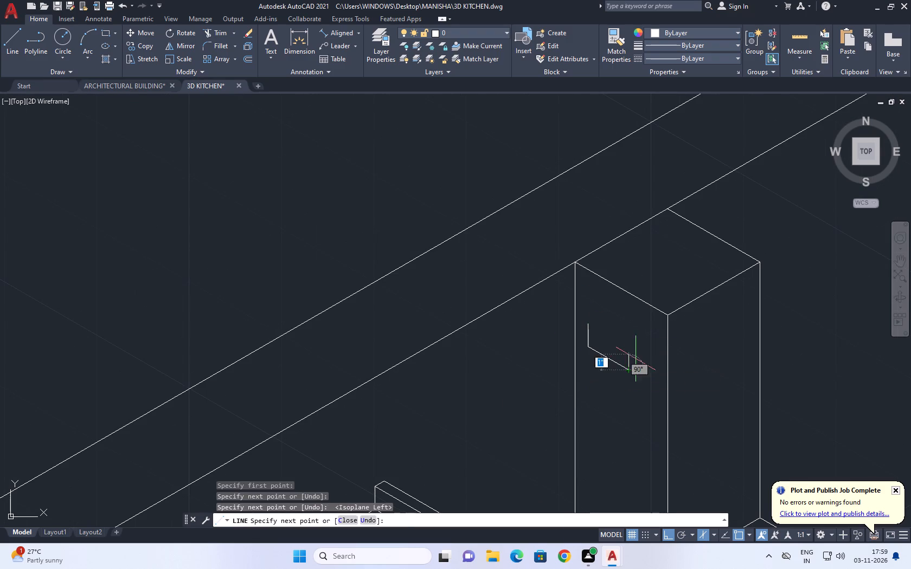
click(630, 345)
scroll(590, 330, up, 3)
key(space)
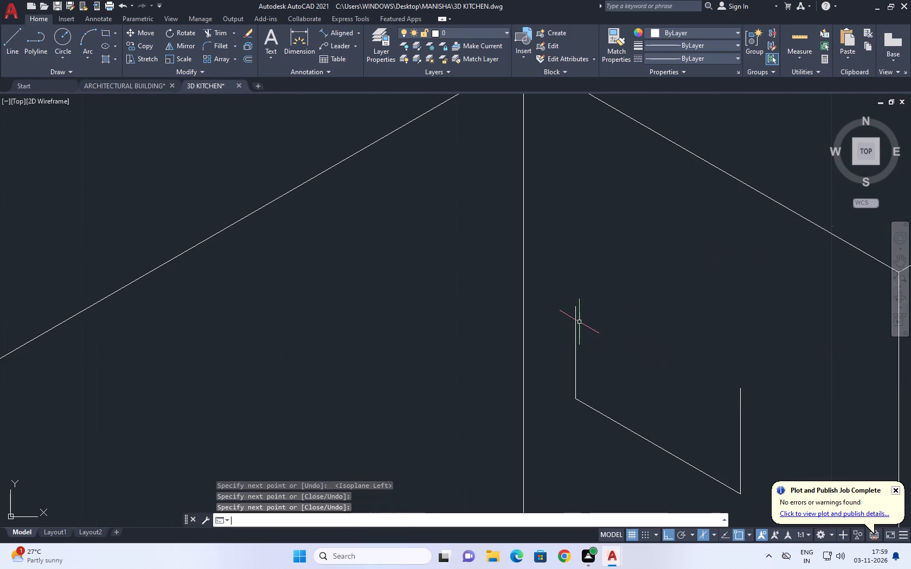
Draw the panel's top edge about 5" long from its first upright, parallel to the bottom edge and past the second upright.
key(space)
click(574, 307)
middle_drag(673, 331, 601, 300)
click(700, 379)
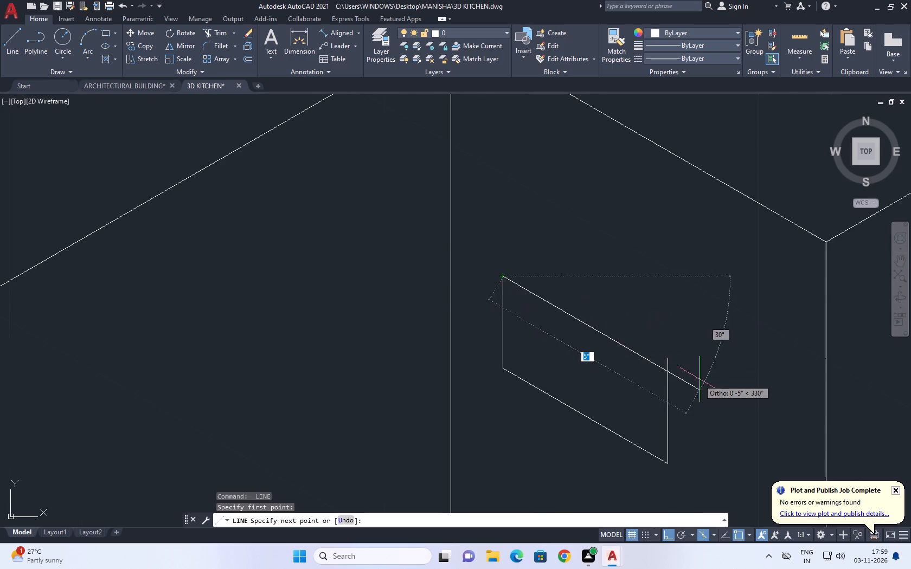
middle_drag(689, 363, 670, 338)
key(Escape)
Trim the overhanging ends of the panel's top edge and second upright at their crossing.
text(TR)
key(space)
scroll(610, 319, up, 2)
middle_drag(711, 368, 617, 285)
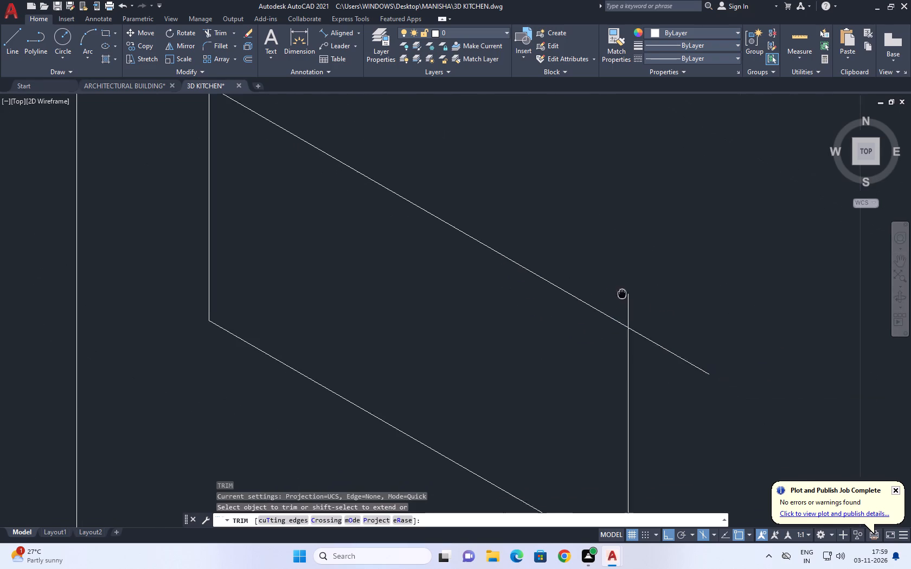
click(607, 277)
click(656, 352)
scroll(659, 261, up, 1)
right_drag(659, 261, 657, 256)
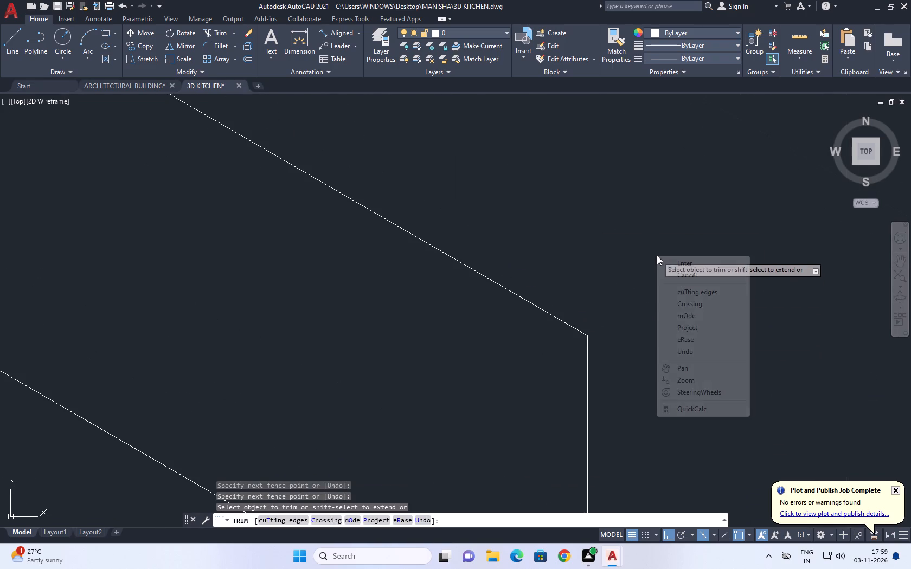
click(692, 271)
Move the whole panel outline about 1" along the box face toward its near vertical edge.
scroll(639, 247, down, 2)
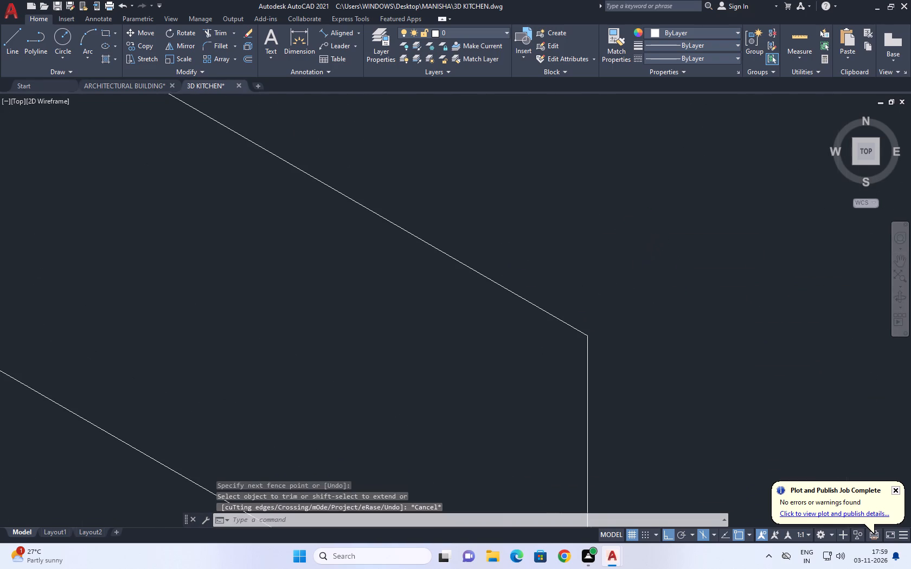
scroll(639, 247, down, 2)
middle_drag(567, 232, 577, 250)
scroll(564, 254, up, 1)
click(528, 172)
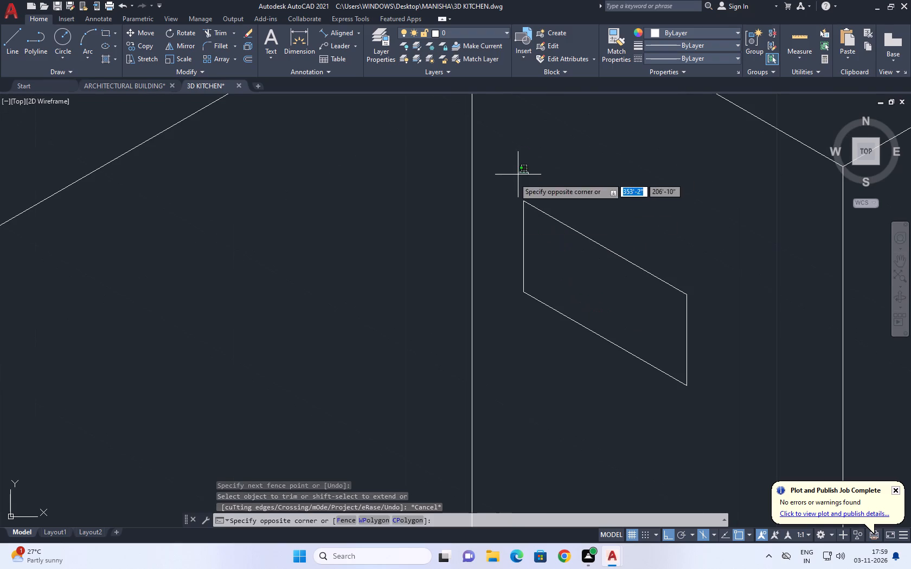
click(747, 415)
drag(707, 390, 679, 365)
click(492, 192)
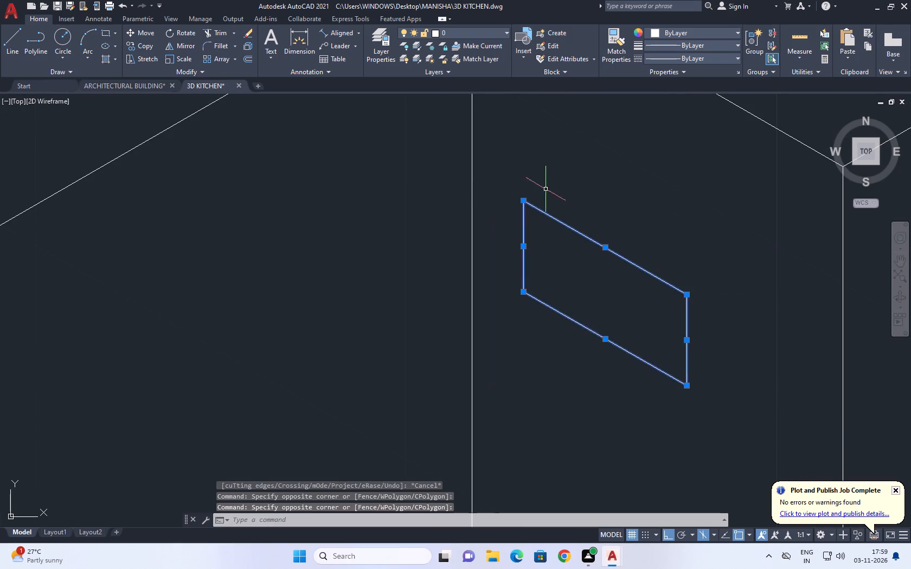
middle_drag(569, 180, 506, 186)
key(m)
key(space)
click(535, 299)
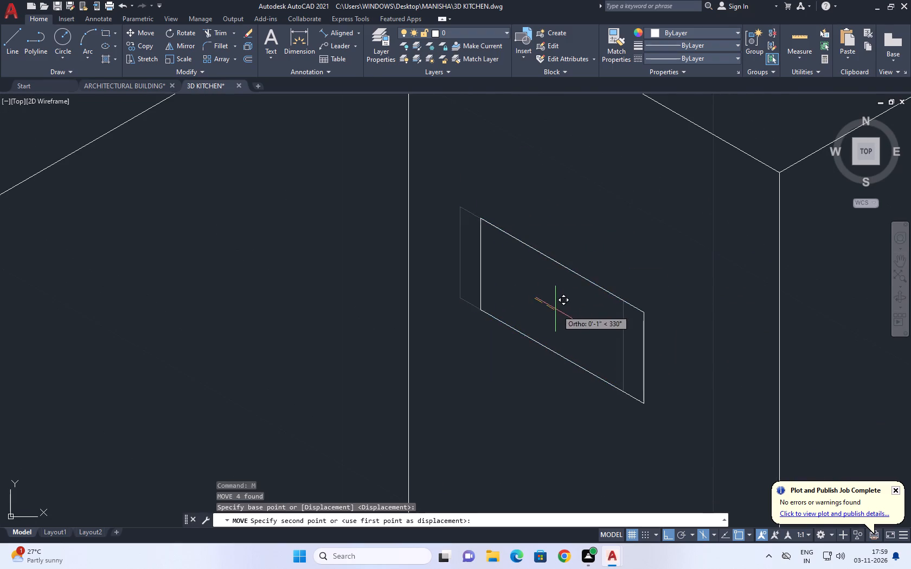
click(569, 315)
Draw a small circle inside the panel near its first upright.
middle_drag(608, 288, 613, 296)
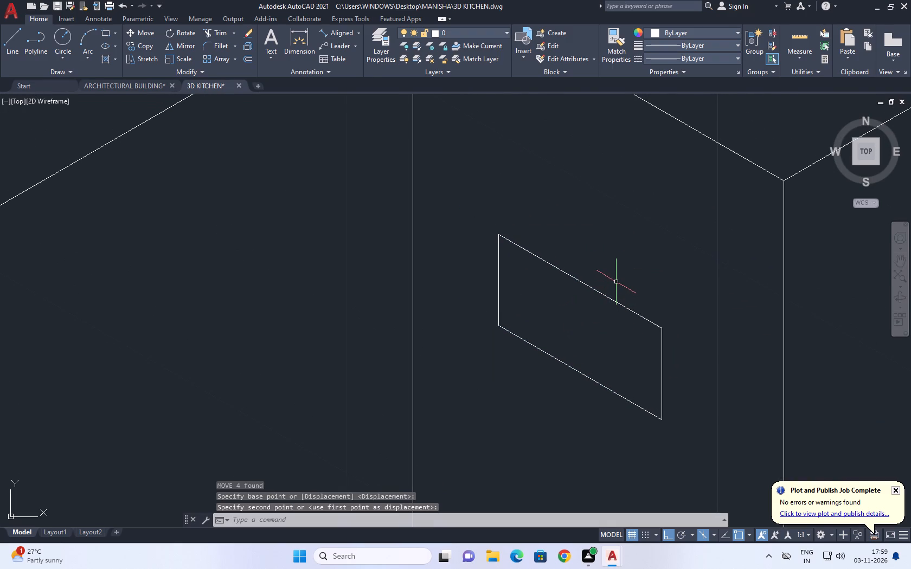
key(c)
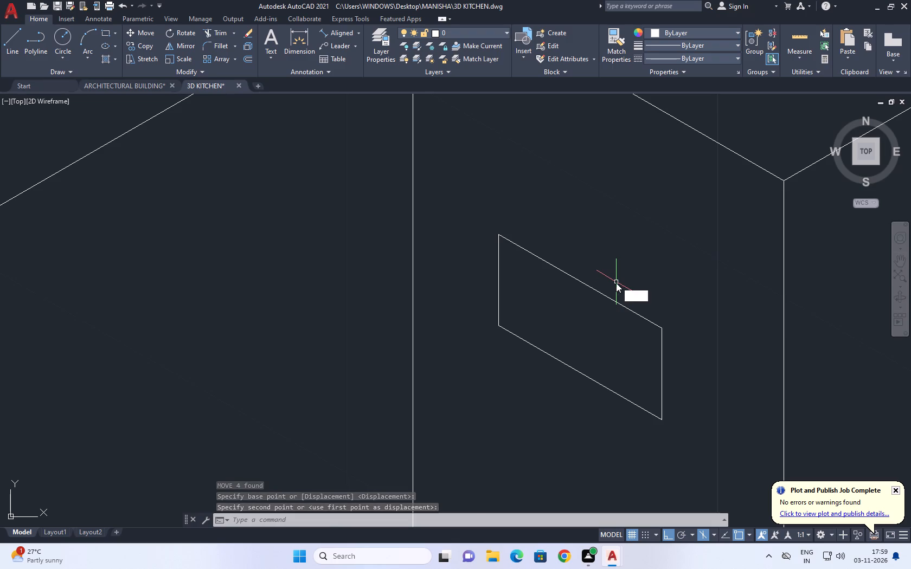
key(space)
click(534, 306)
click(536, 294)
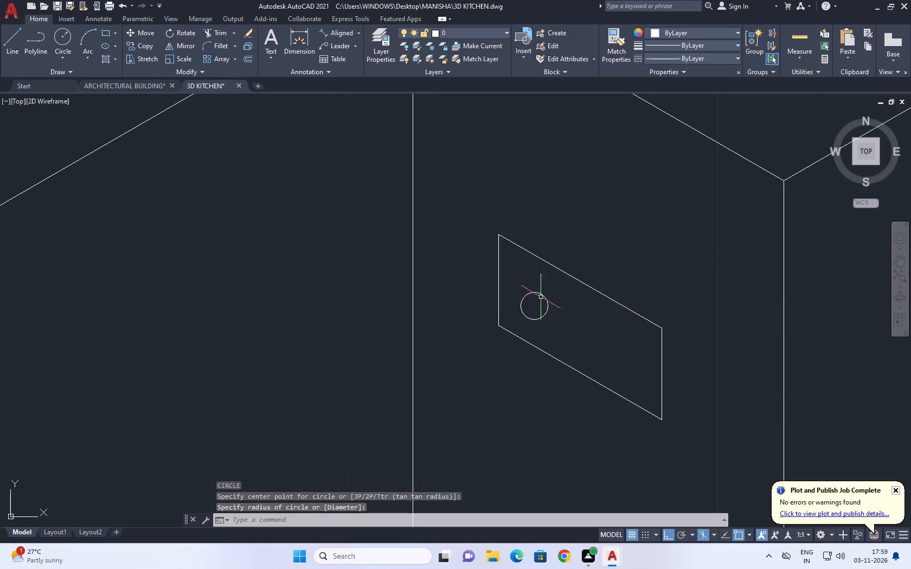
Copy the circle twice along the panel's slope to make a row of three evenly spaced circles.
scroll(553, 313, up, 1)
drag(554, 319, 550, 314)
click(525, 287)
key(c)
key(o)
key(space)
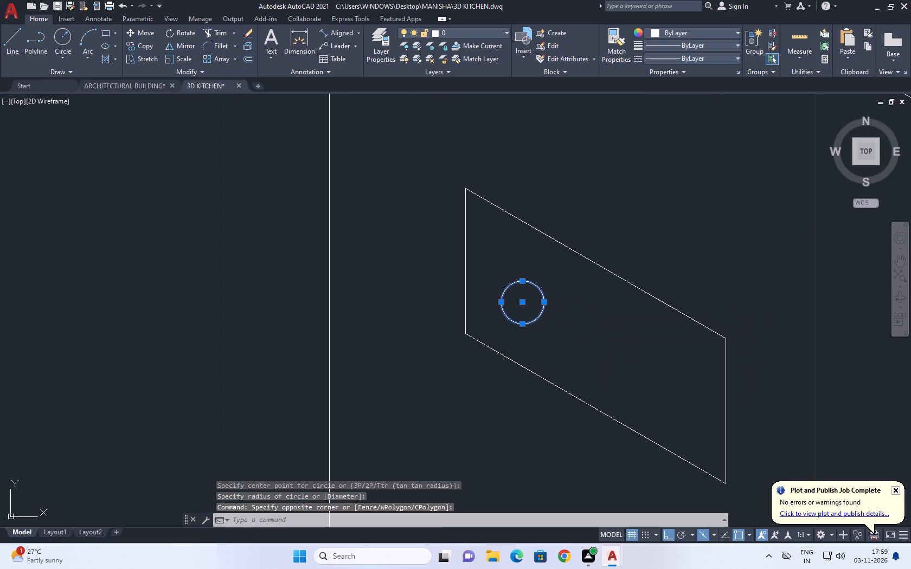
click(578, 324)
click(649, 358)
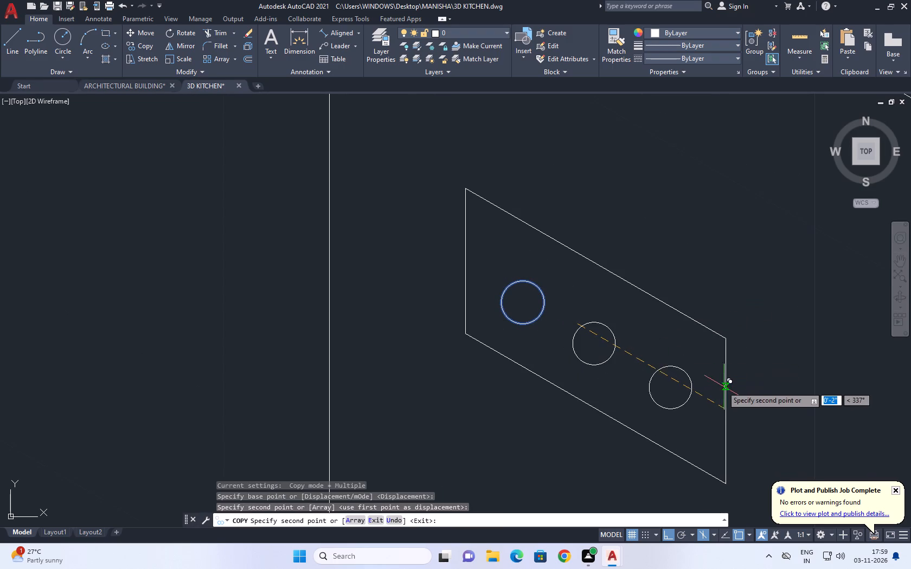
click(720, 385)
scroll(668, 296, down, 6)
key(Escape)
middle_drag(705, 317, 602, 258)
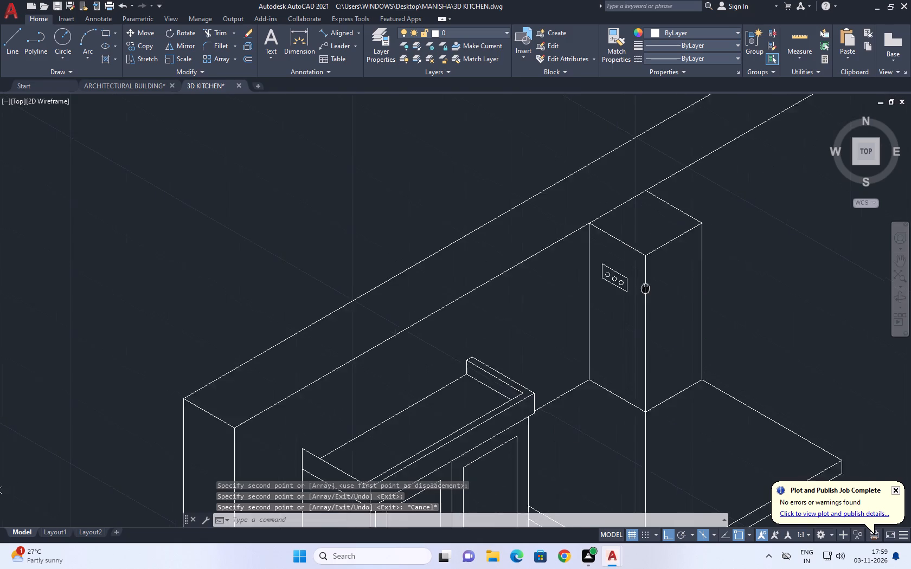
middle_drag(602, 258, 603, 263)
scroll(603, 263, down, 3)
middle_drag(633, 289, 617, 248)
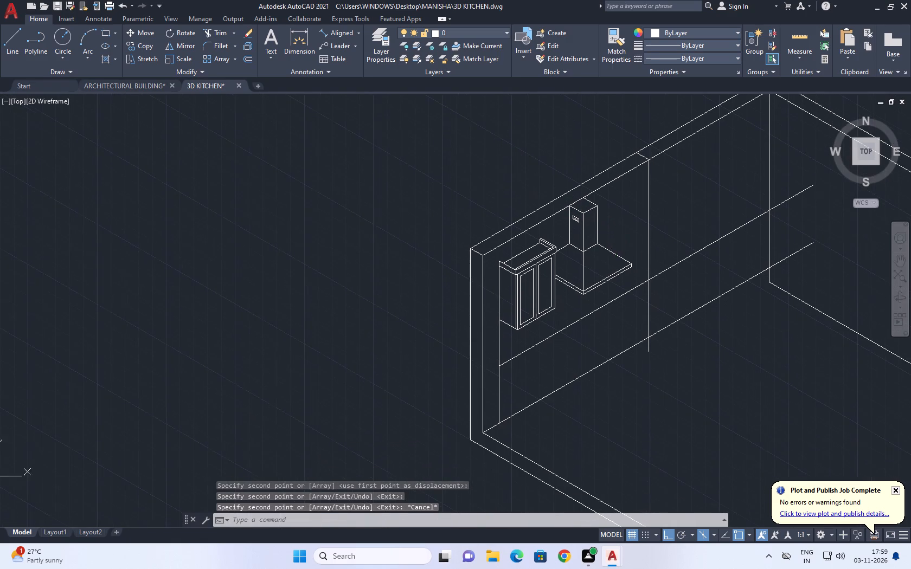
Copy the whole two-door cabinet about 6'-6" along the wall, placing its tray's rear corner on the vertical guide line.
middle_drag(644, 293, 629, 299)
middle_drag(657, 217, 637, 240)
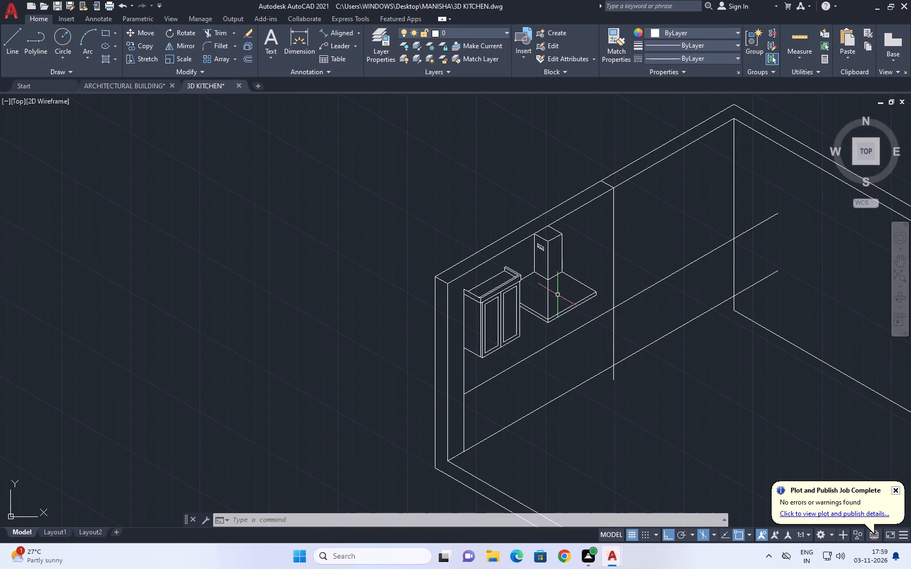
scroll(463, 293, up, 1)
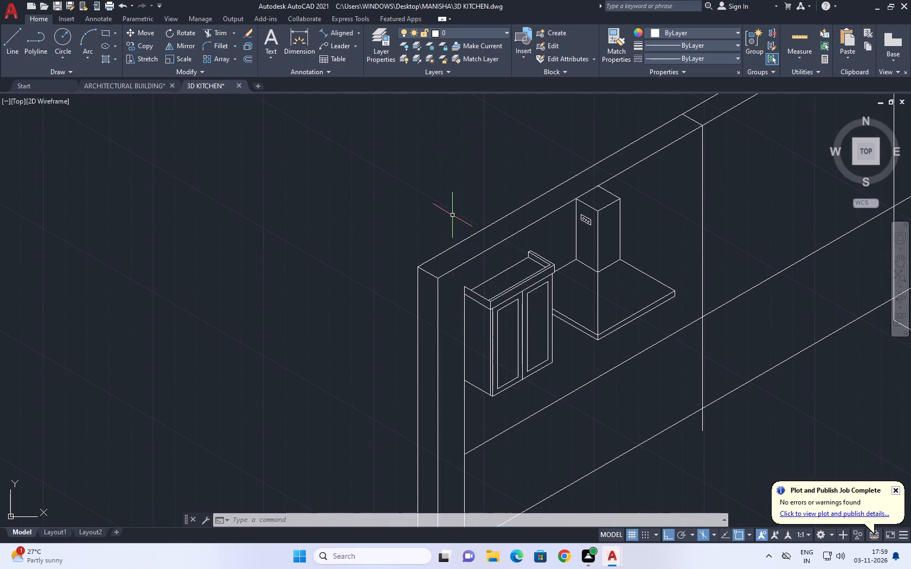
click(452, 215)
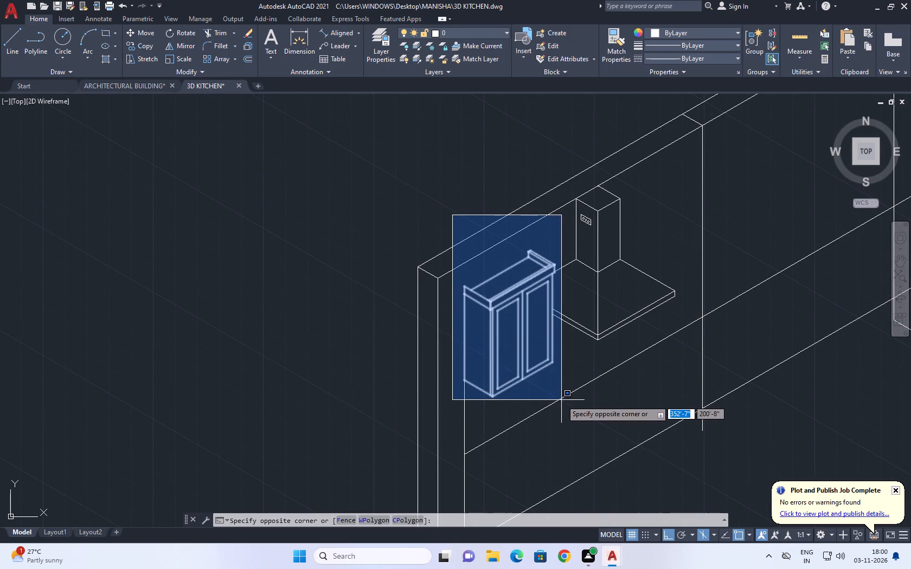
click(561, 400)
middle_drag(556, 365, 524, 384)
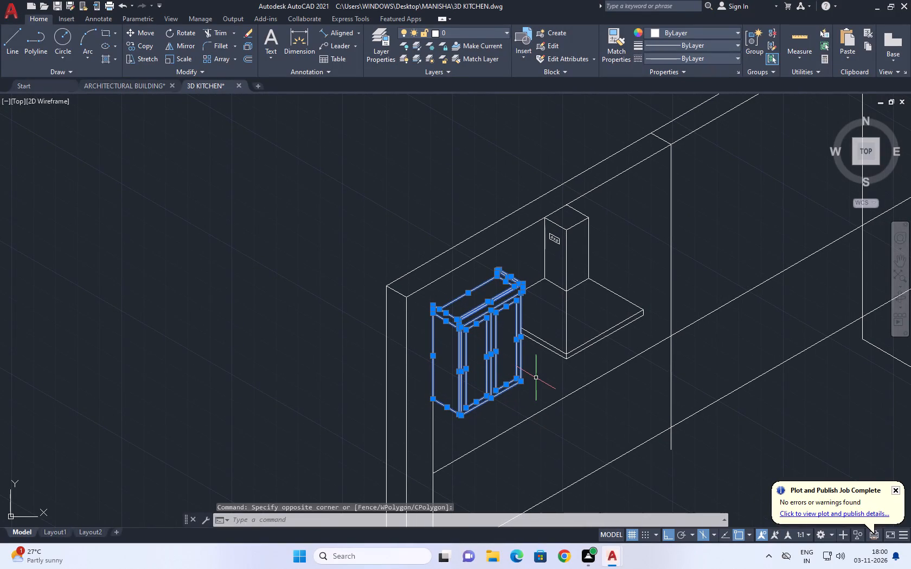
key(c)
key(o)
key(space)
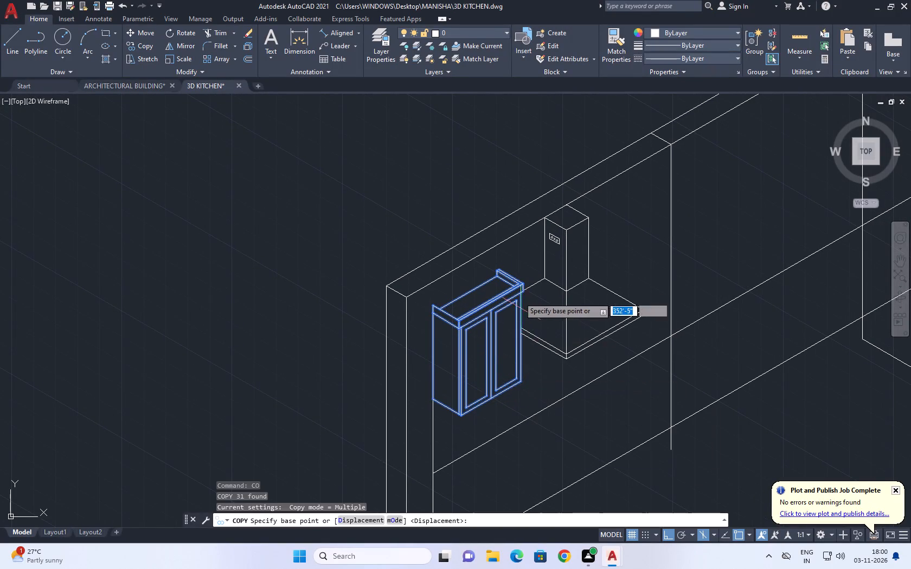
scroll(504, 255, up, 2)
click(491, 292)
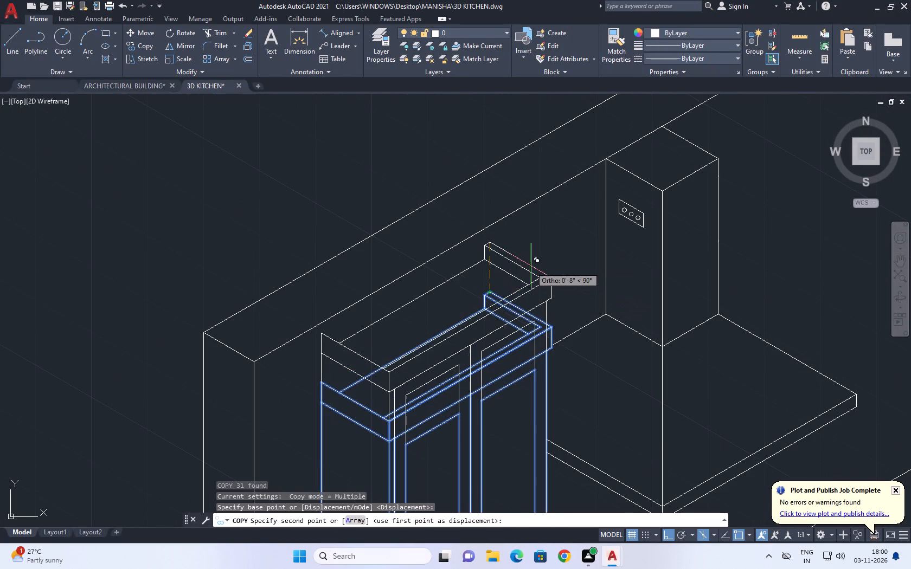
scroll(534, 264, down, 1)
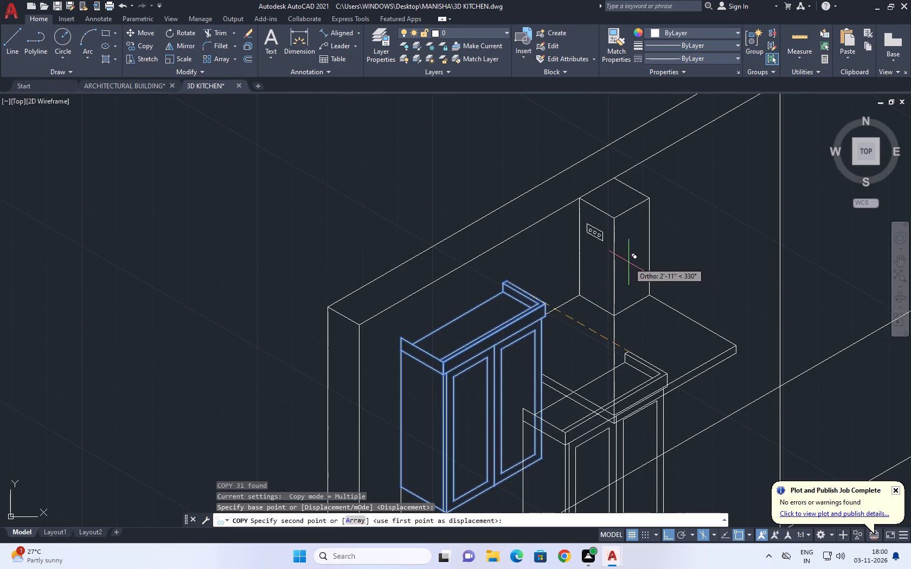
key(F5)
middle_drag(778, 156, 630, 280)
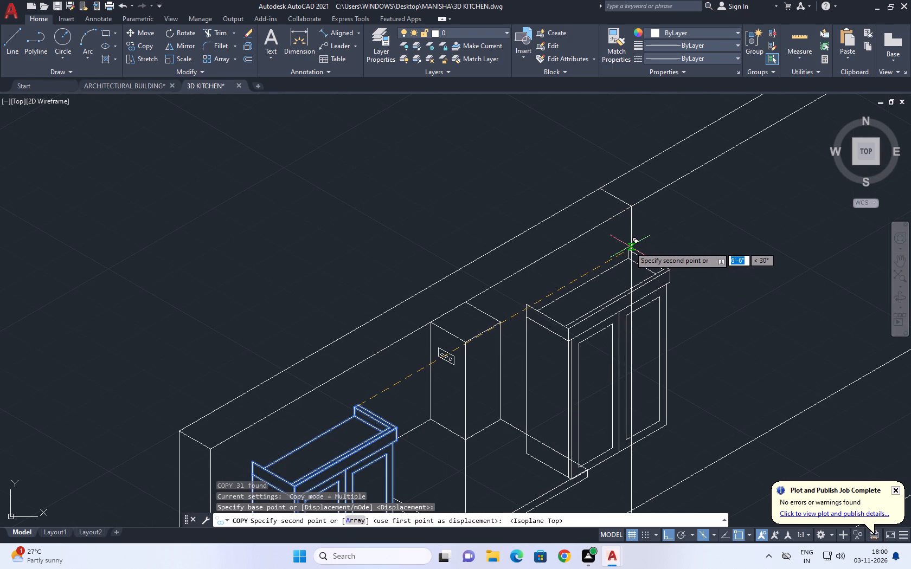
scroll(634, 250, up, 5)
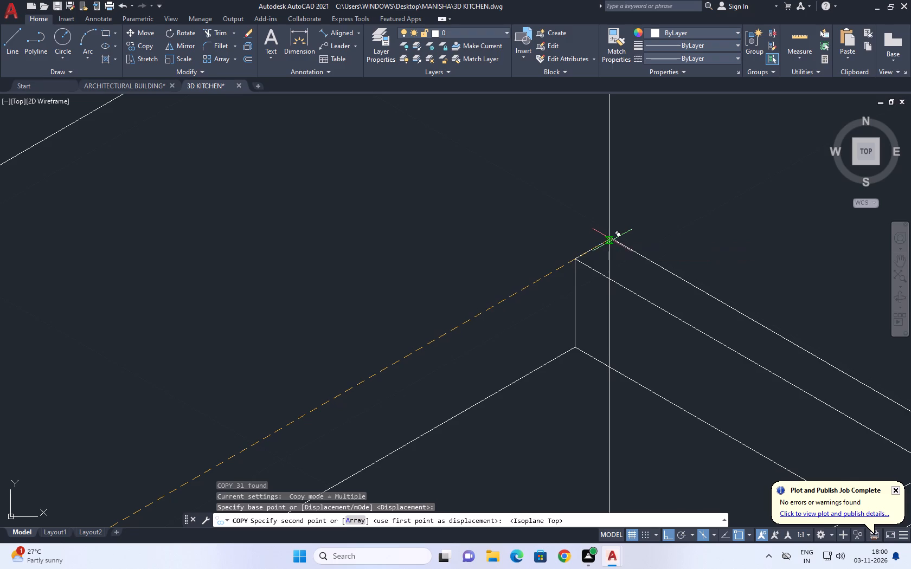
scroll(611, 241, up, 2)
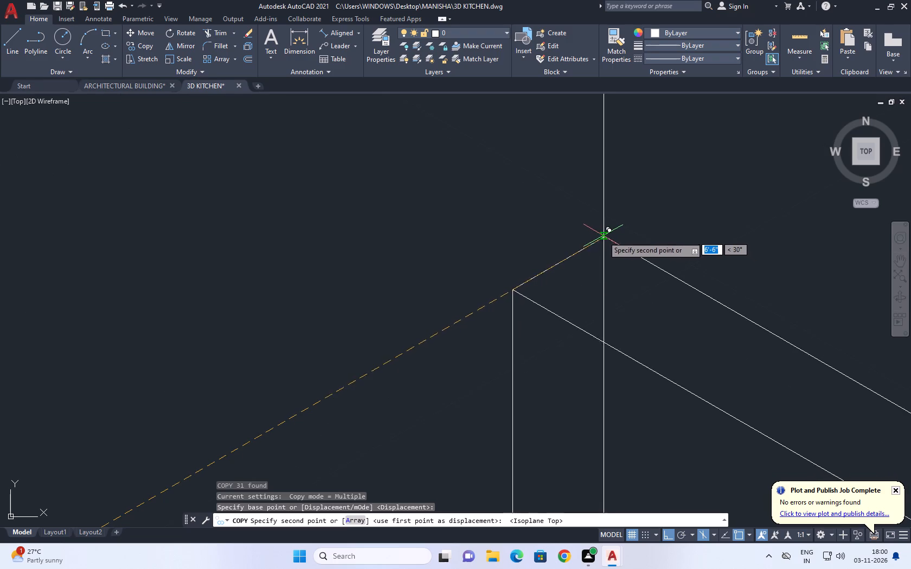
scroll(603, 238, up, 4)
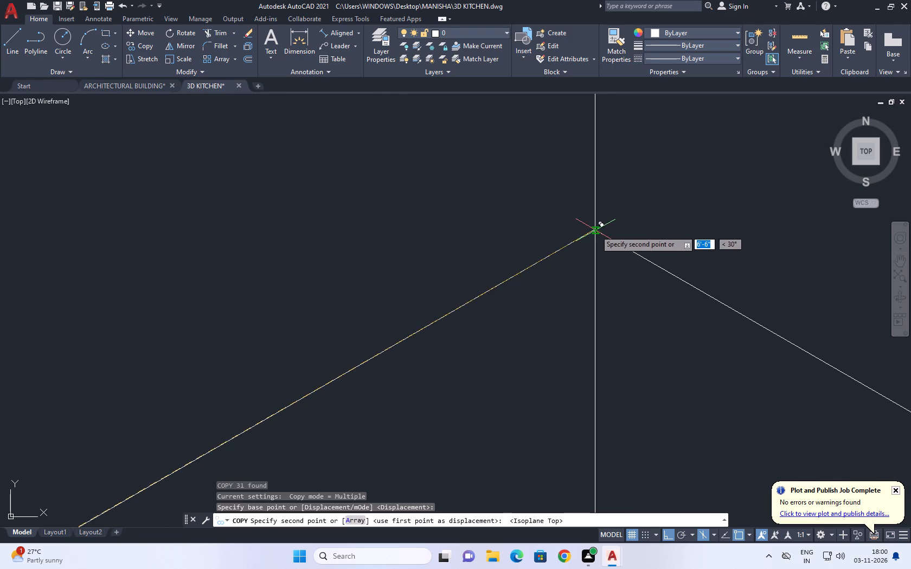
click(595, 230)
scroll(634, 184, down, 7)
key(Escape)
scroll(611, 199, down, 6)
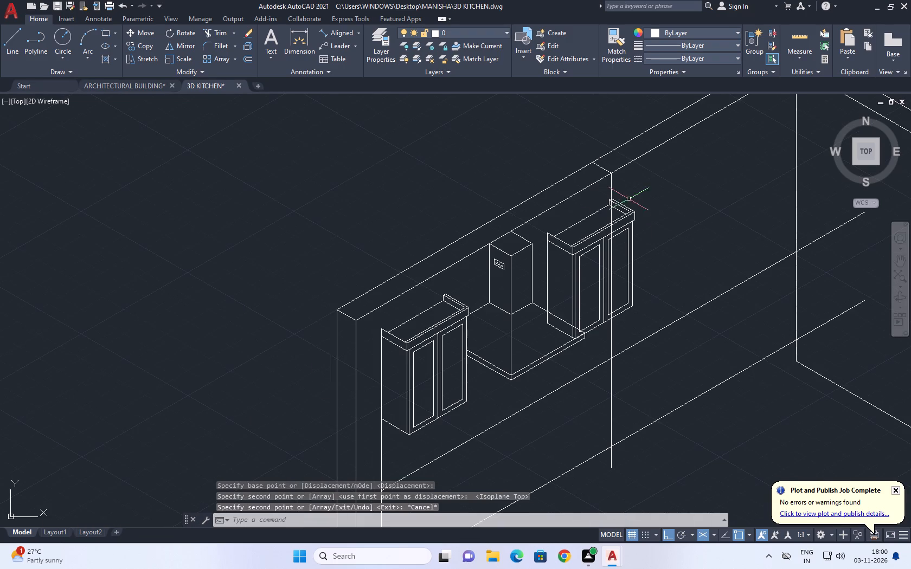
Trim the vertical guide line where it crosses the copied cabinet's tray, front band and lower door rail.
middle_drag(556, 326, 561, 338)
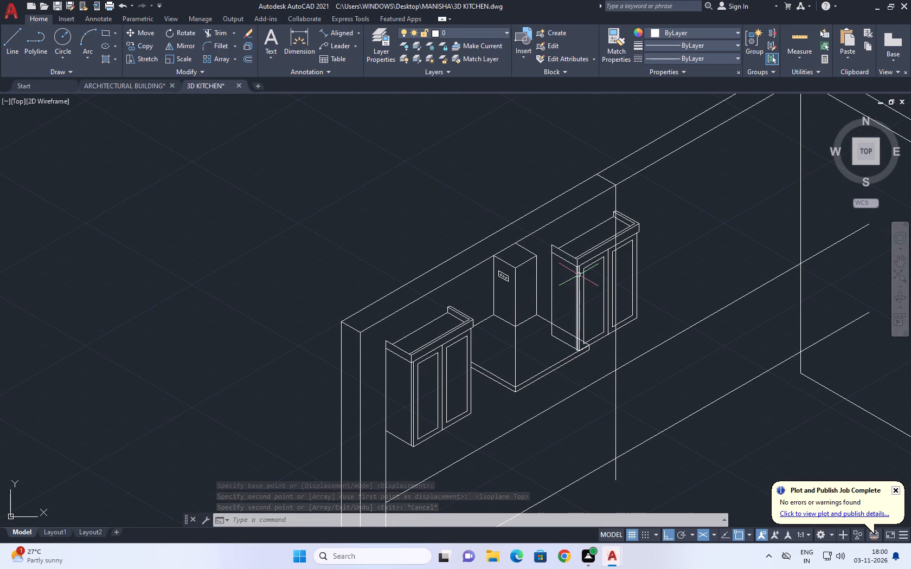
middle_drag(580, 292, 555, 308)
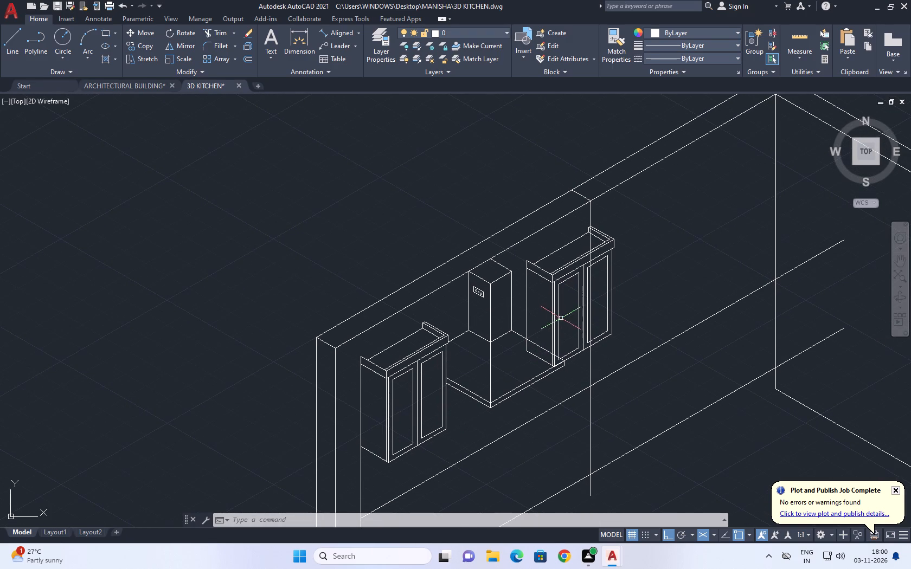
text(TR)
key(space)
scroll(542, 352, up, 3)
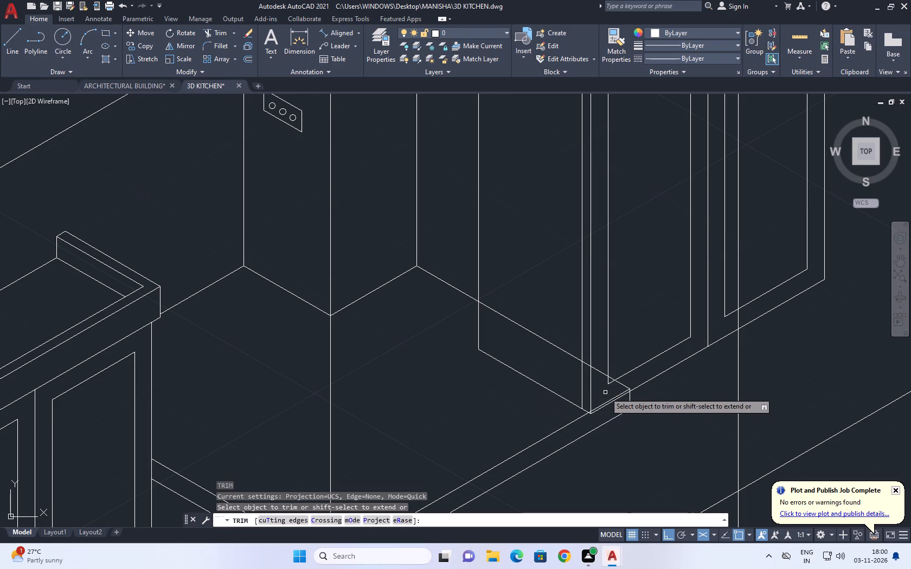
scroll(575, 372, down, 3)
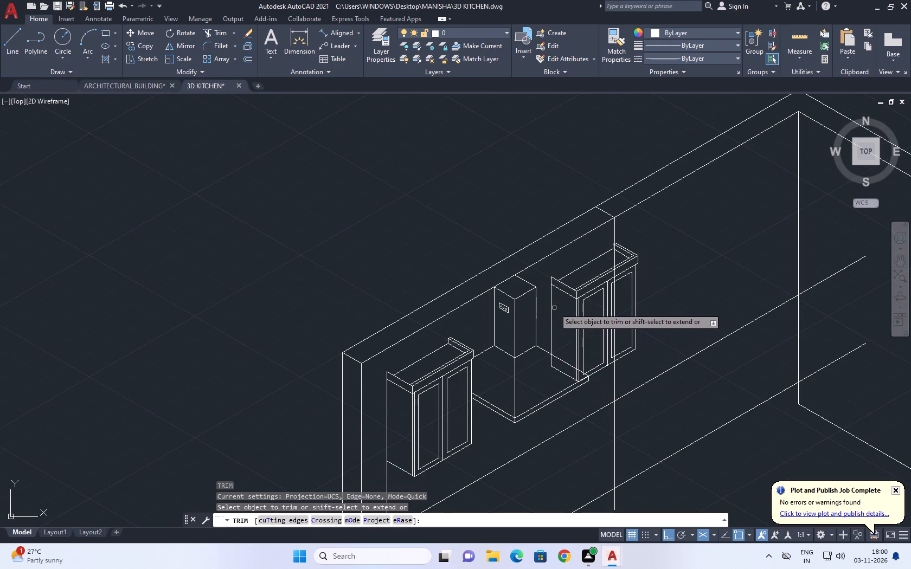
scroll(626, 244, up, 2)
middle_drag(592, 259, 584, 280)
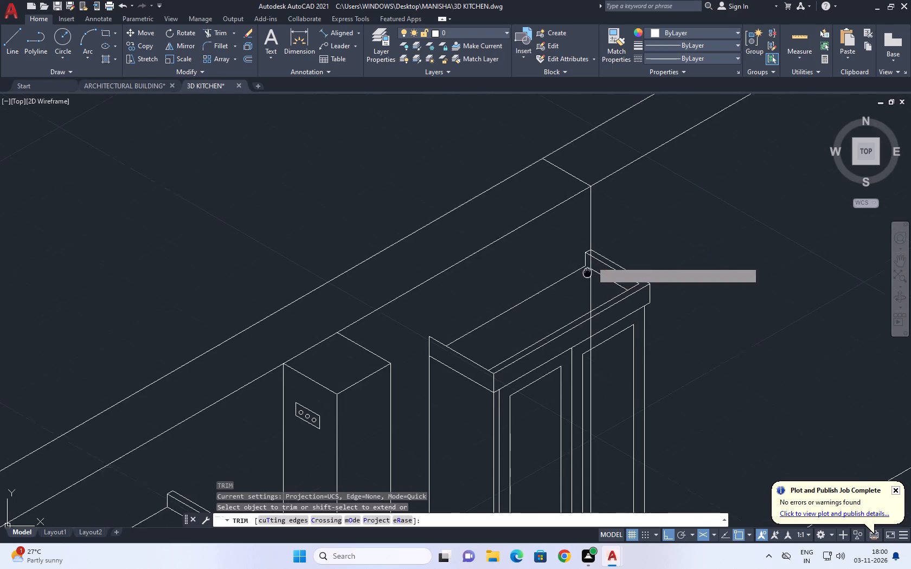
middle_drag(584, 280, 572, 311)
click(574, 303)
scroll(574, 301, up, 4)
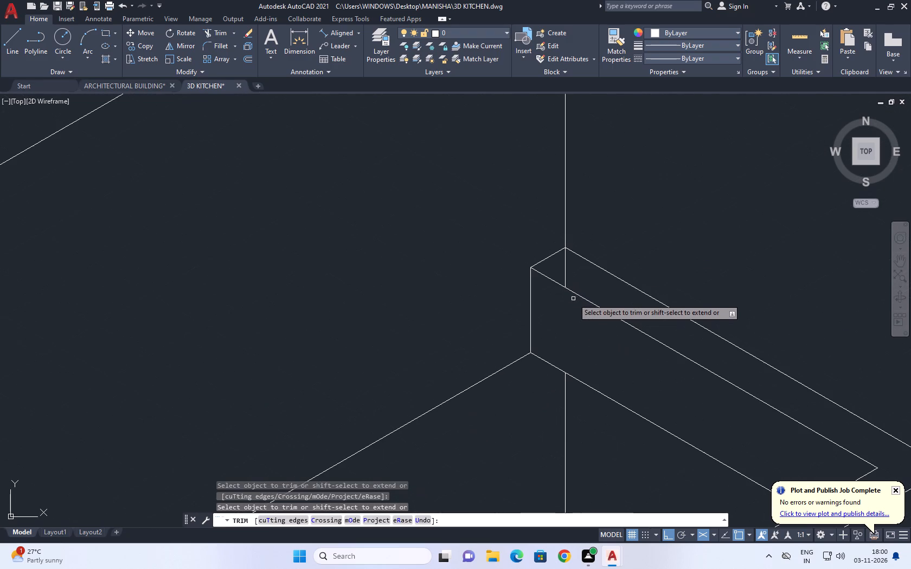
click(569, 268)
click(553, 267)
scroll(584, 274, down, 5)
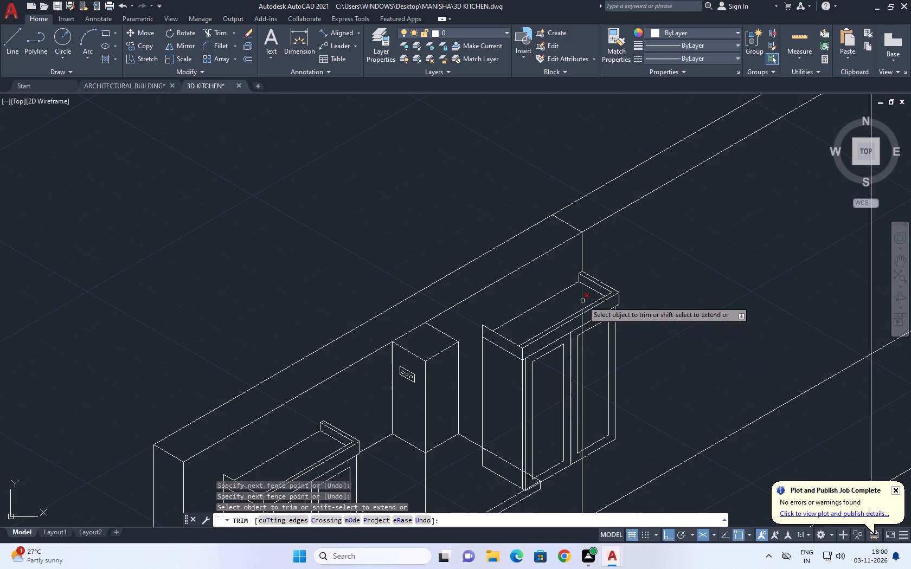
click(582, 301)
scroll(579, 304, up, 3)
click(589, 341)
drag(572, 352, 566, 354)
scroll(579, 318, up, 1)
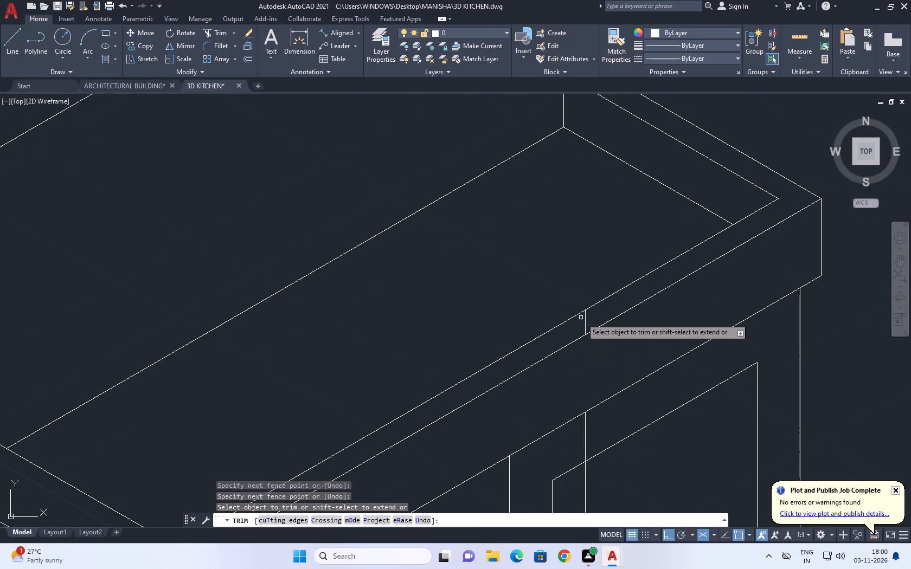
click(582, 319)
click(587, 317)
scroll(589, 312, down, 5)
middle_drag(589, 365, 583, 318)
scroll(592, 423, up, 2)
click(563, 393)
key(Escape)
Erase the leftover guide line segment inside the copied cabinet's second door.
click(569, 362)
click(557, 342)
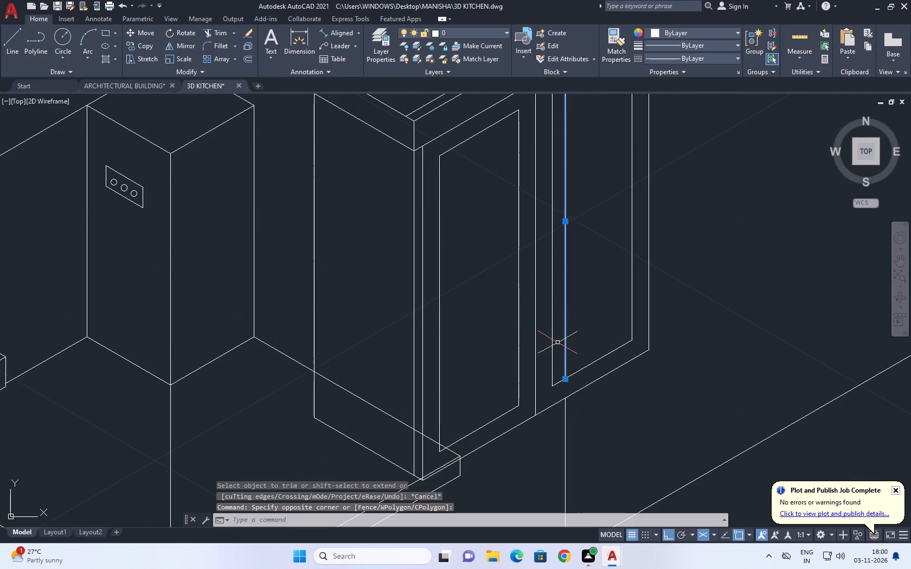
key(Delete)
Trim away the copied cabinet's bottom edges, uprights and door panel corner where they overlap the wall-hung box's wide base.
scroll(554, 345, down, 4)
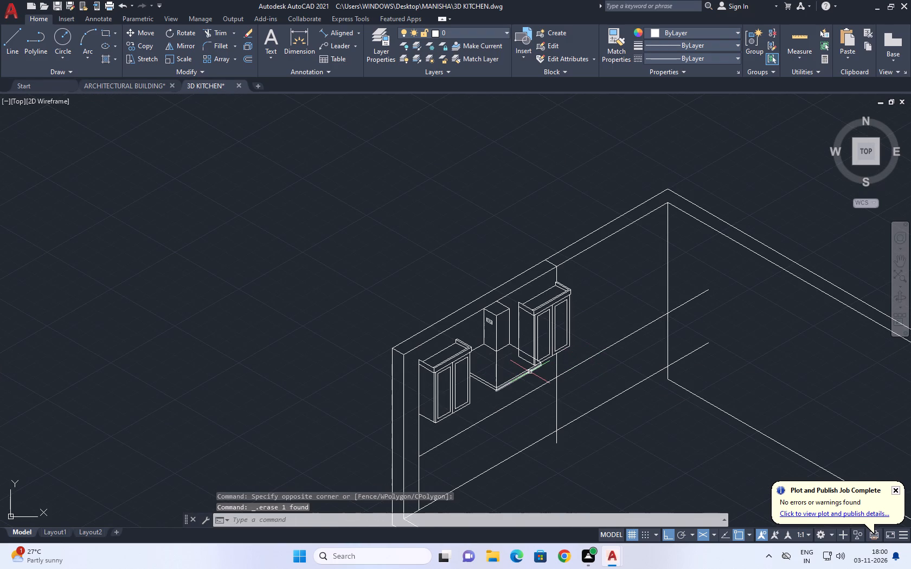
text(TR)
key(space)
scroll(533, 368, up, 6)
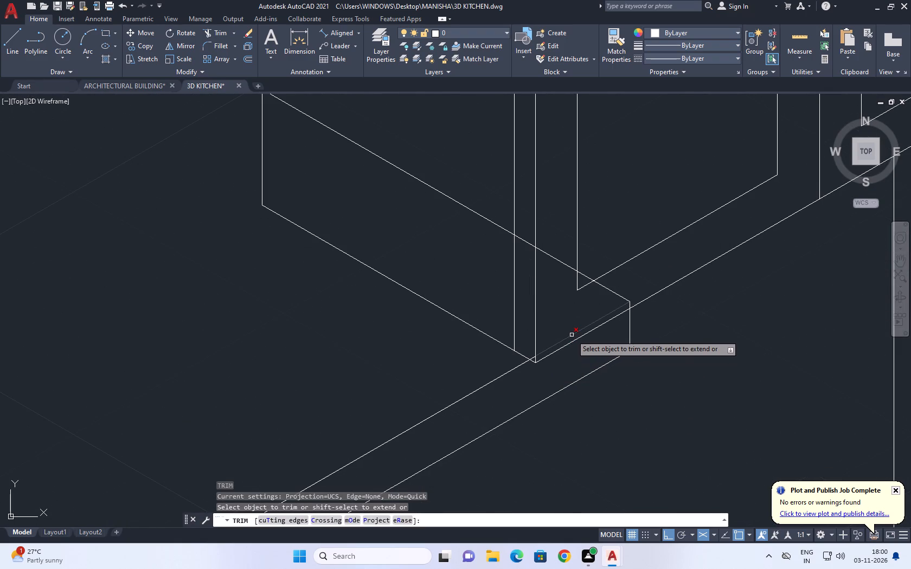
scroll(572, 335, down, 5)
scroll(572, 335, up, 5)
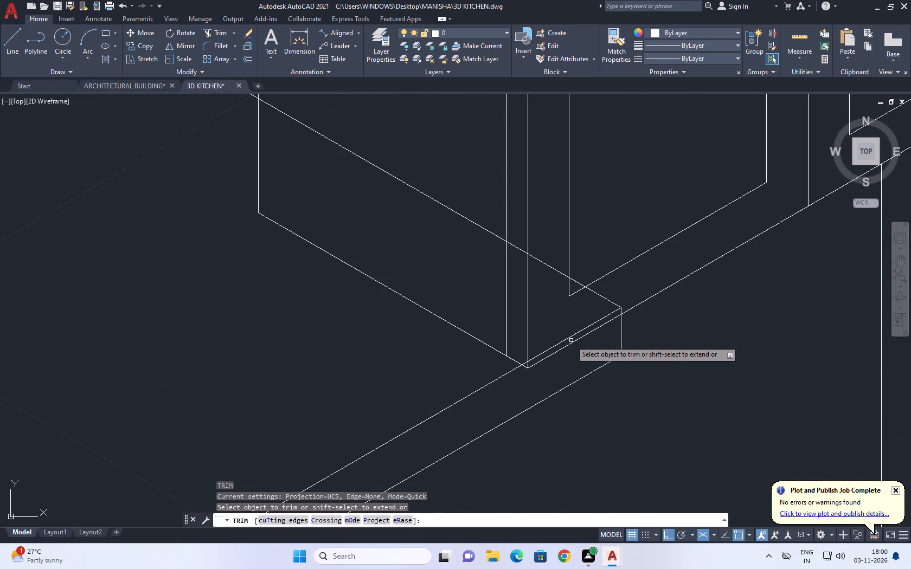
click(571, 342)
scroll(528, 368, up, 3)
click(536, 355)
click(487, 378)
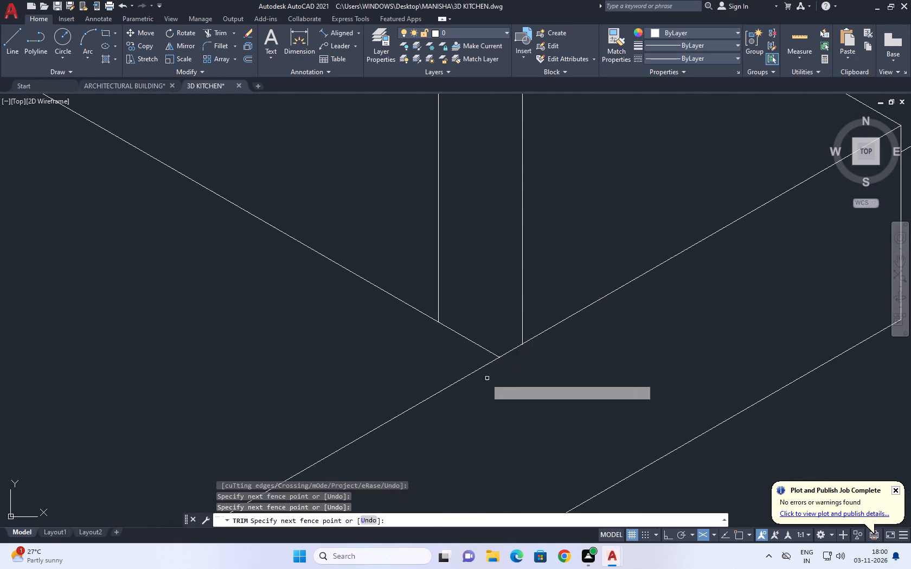
scroll(557, 367, down, 4)
click(563, 334)
click(343, 219)
click(426, 277)
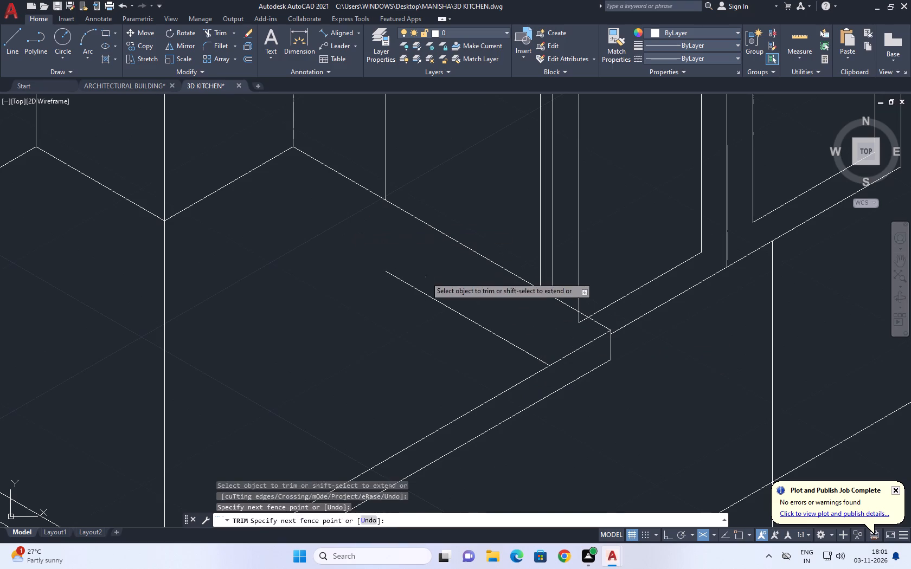
click(418, 316)
scroll(483, 327, down, 2)
scroll(521, 334, up, 6)
drag(566, 354, 556, 351)
drag(454, 305, 442, 303)
scroll(535, 311, down, 8)
middle_drag(501, 243, 518, 300)
key(Escape)
scroll(599, 395, up, 2)
scroll(557, 346, up, 3)
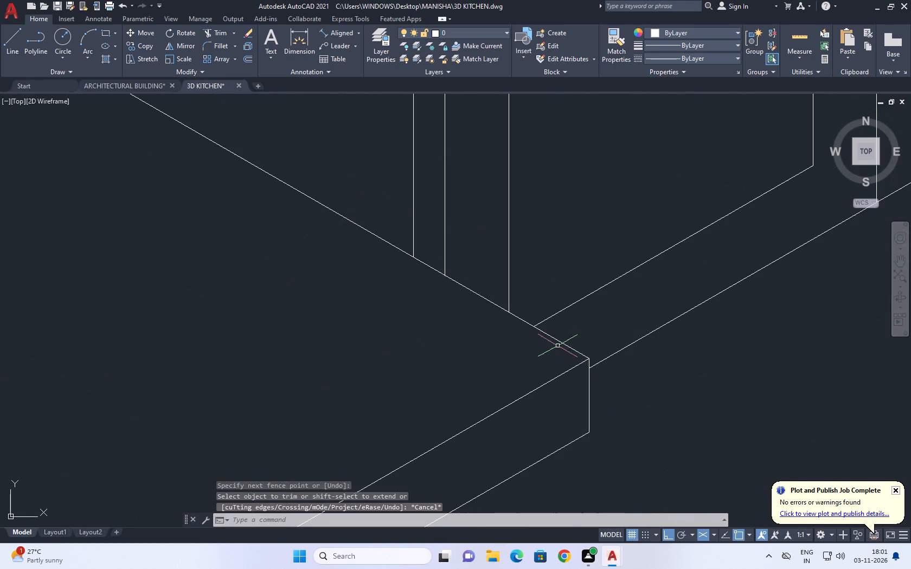
click(347, 201)
click(649, 402)
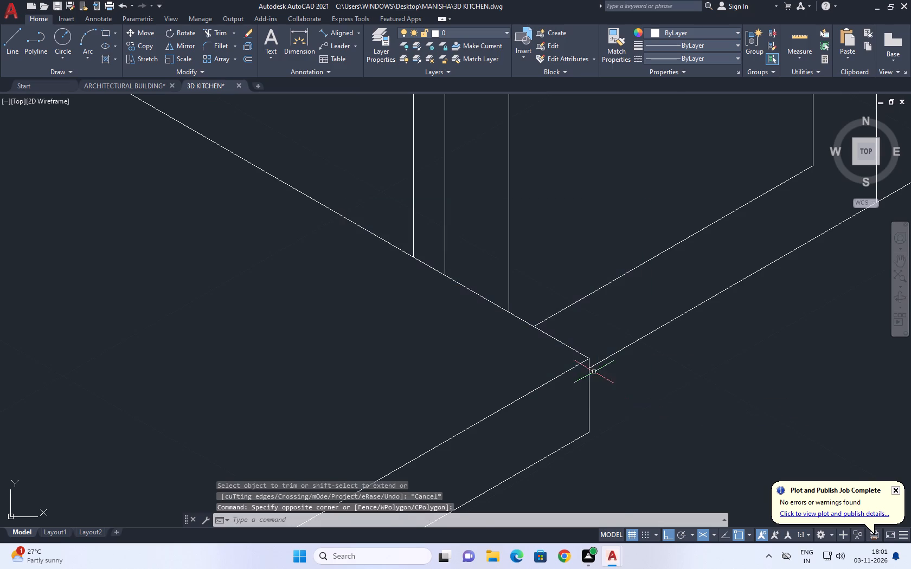
Draw a shallow bowed five-point spline on the original cabinet's first door, low on the stile beside the joint between the doors.
scroll(573, 360, down, 6)
middle_drag(622, 282, 619, 323)
scroll(615, 327, down, 1)
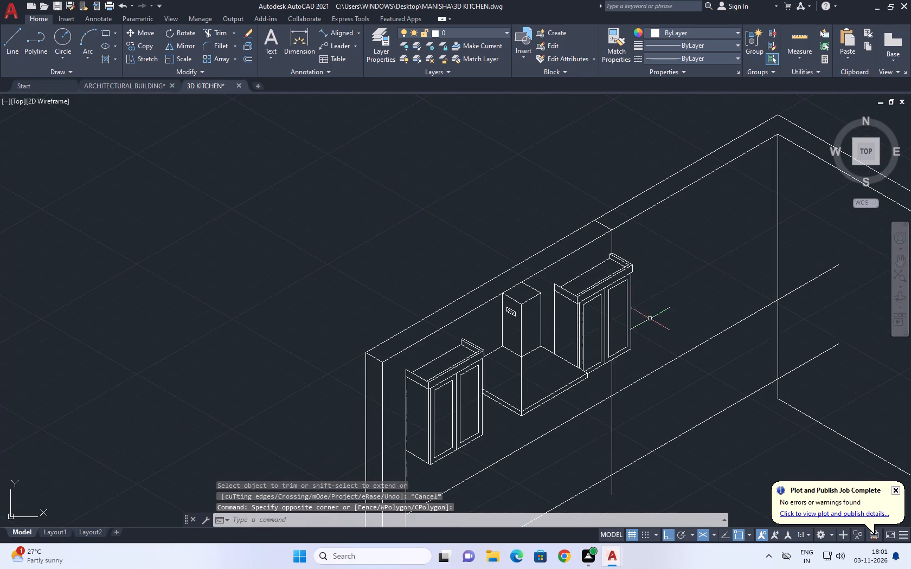
middle_drag(674, 324, 638, 254)
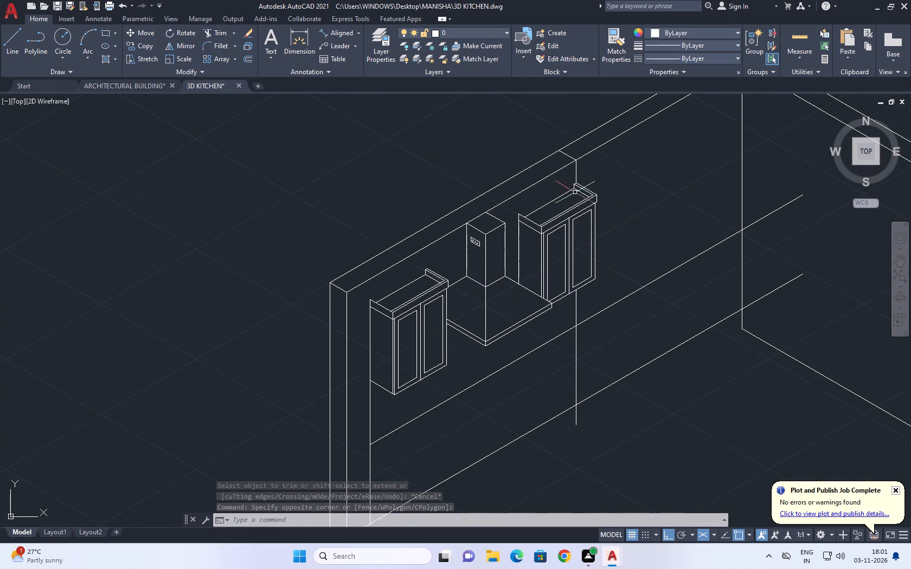
middle_drag(581, 218, 570, 232)
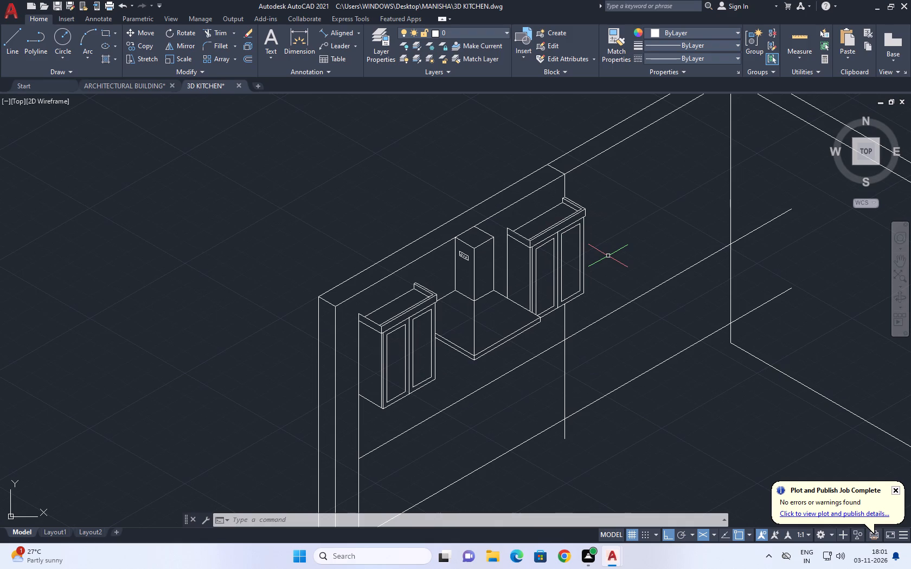
scroll(383, 412, up, 4)
middle_drag(458, 343, 466, 383)
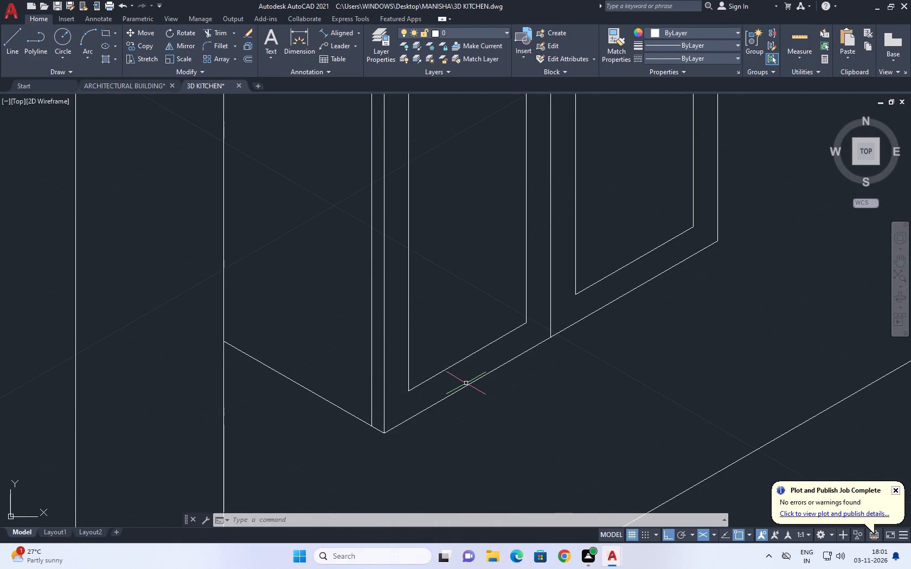
key(s)
text(PL)
key(space)
middle_drag(532, 324, 536, 328)
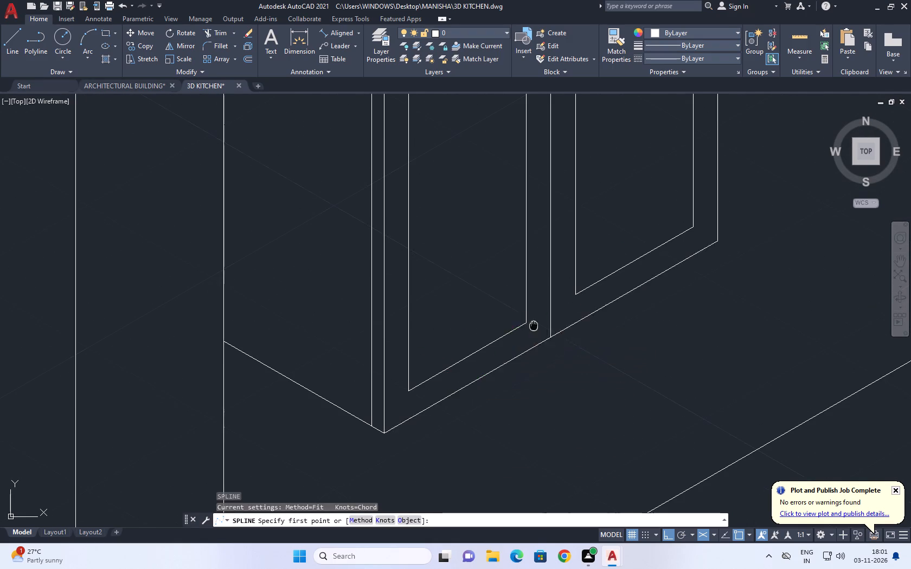
middle_drag(536, 328, 545, 378)
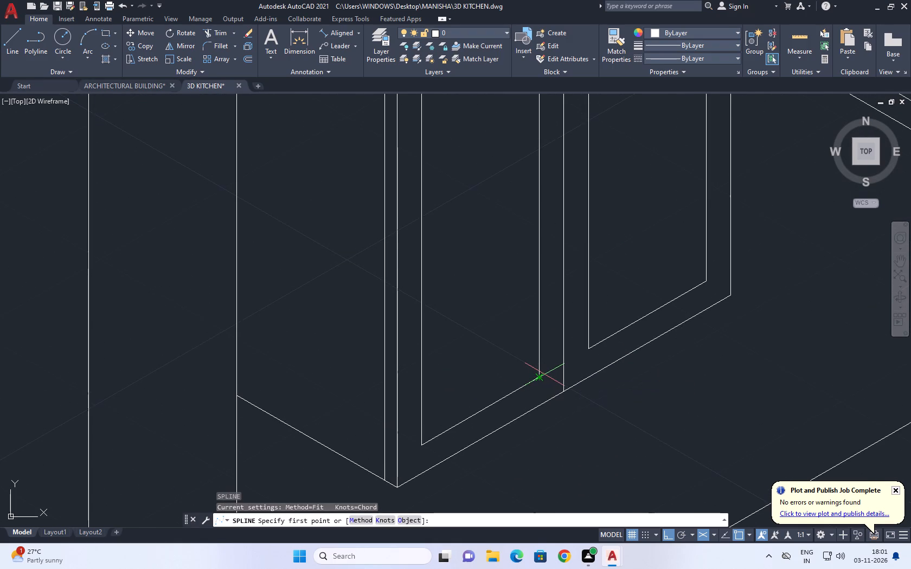
scroll(554, 309, up, 3)
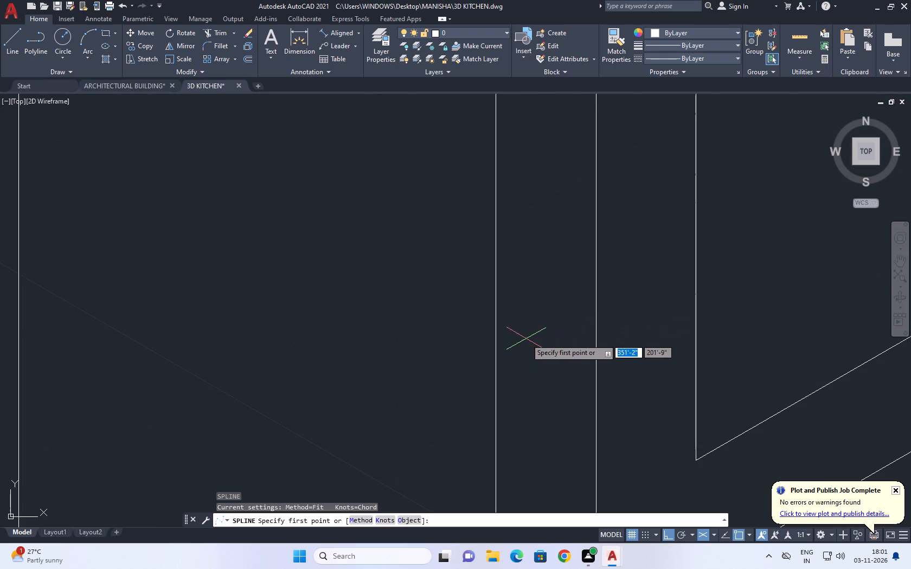
click(522, 330)
scroll(539, 326, down, 3)
scroll(546, 345, up, 1)
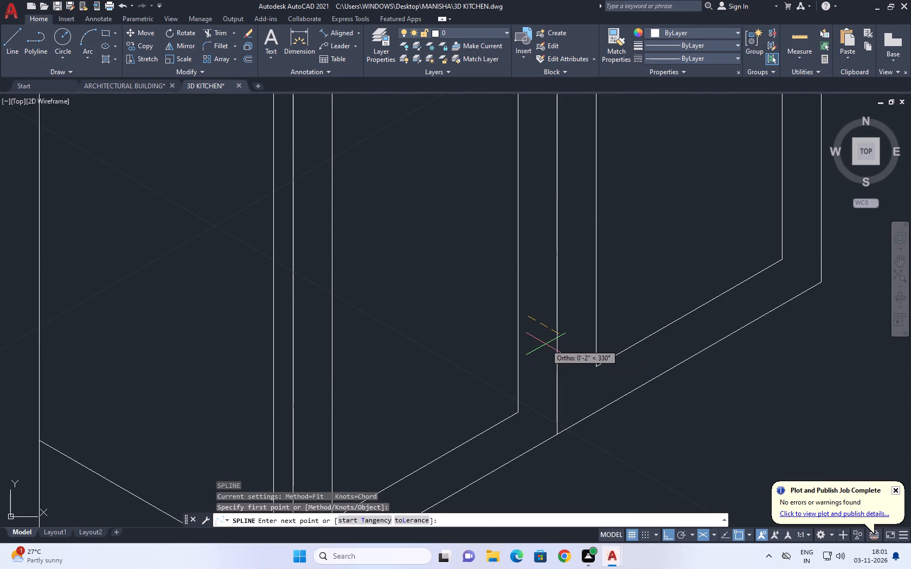
key(F5)
key(F8)
scroll(534, 341, up, 2)
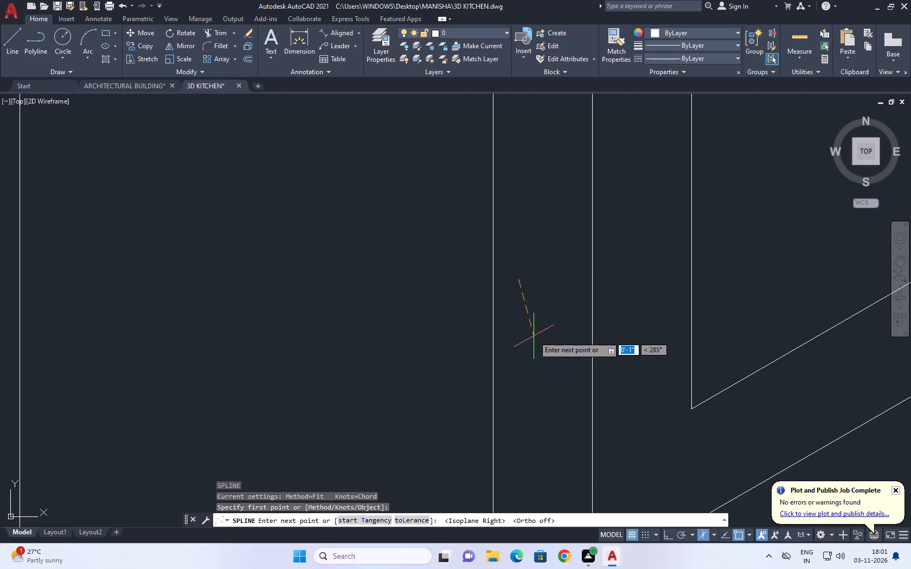
click(542, 312)
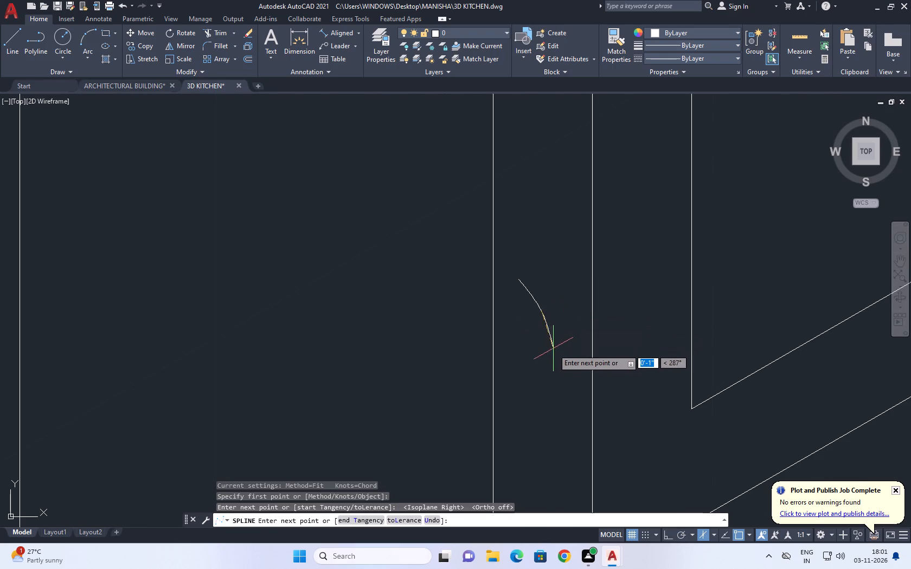
click(550, 368)
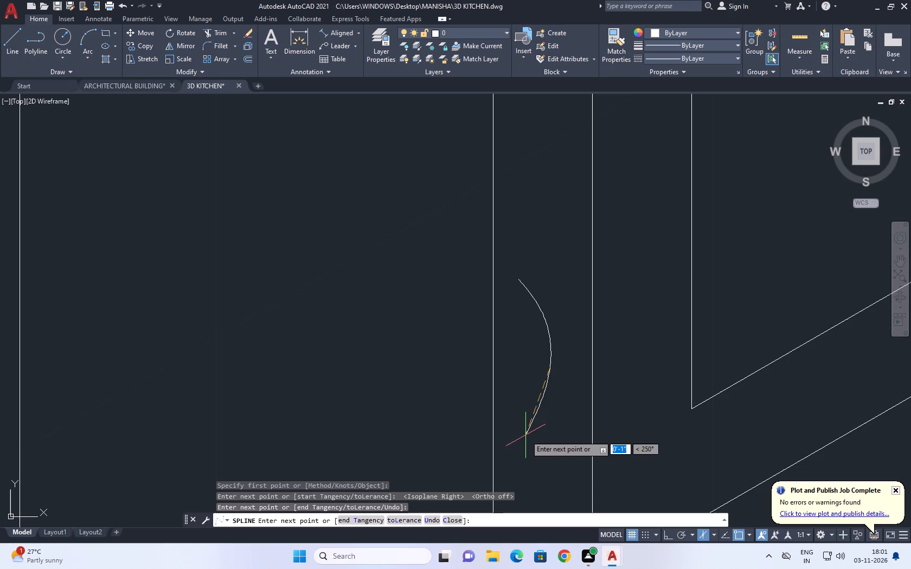
click(538, 444)
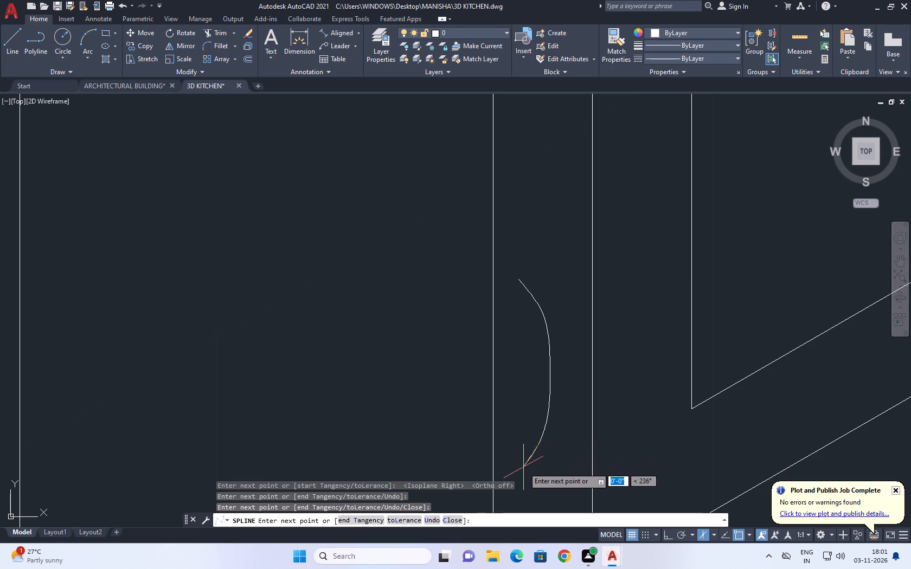
click(523, 467)
key(space)
Copy the bowed spline a short distance sideways within the same door stile to form the handle's second edge.
click(555, 430)
drag(538, 402, 529, 400)
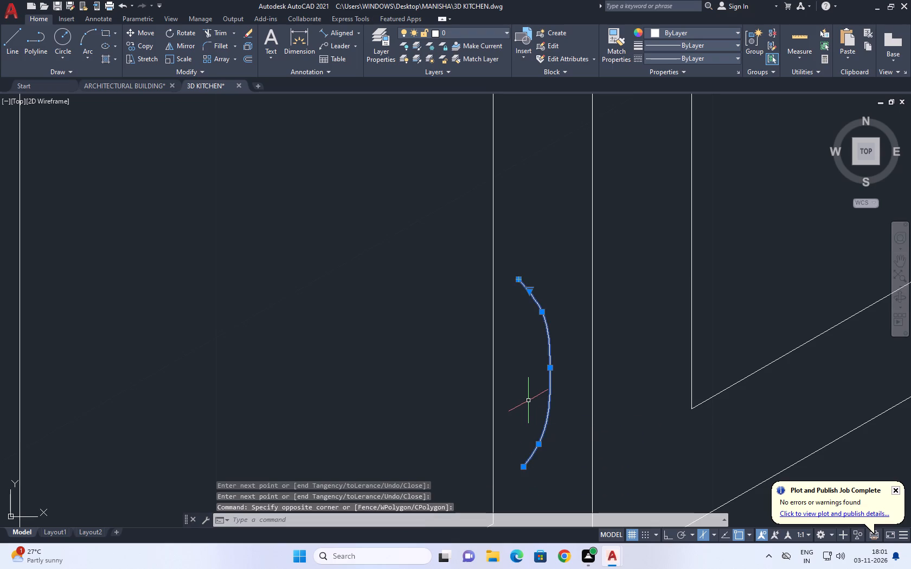
key(c)
text(O)
key(space)
click(523, 467)
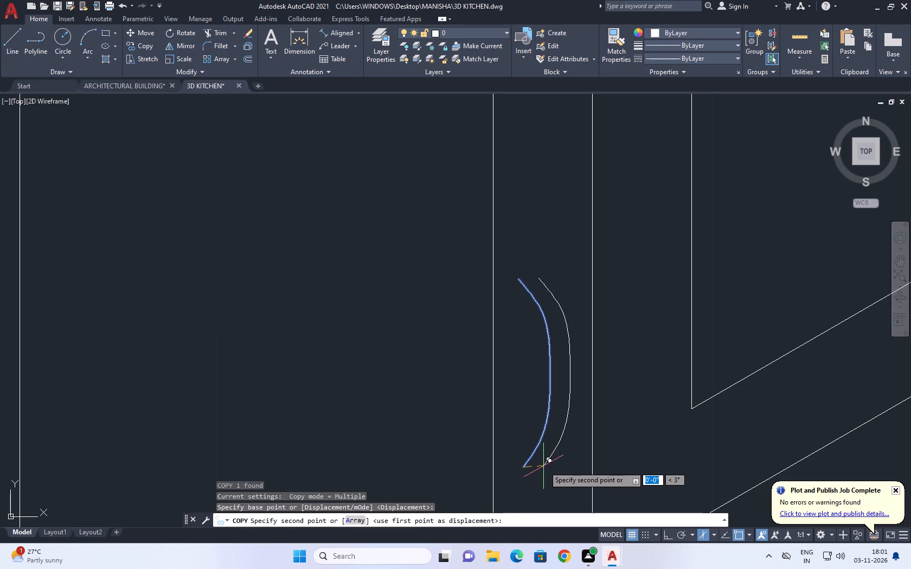
click(544, 466)
key(Escape)
Cap the handle's top end with a three-point arc joining both splines, and flatten the arc into a shallow curve.
middle_drag(525, 343, 530, 360)
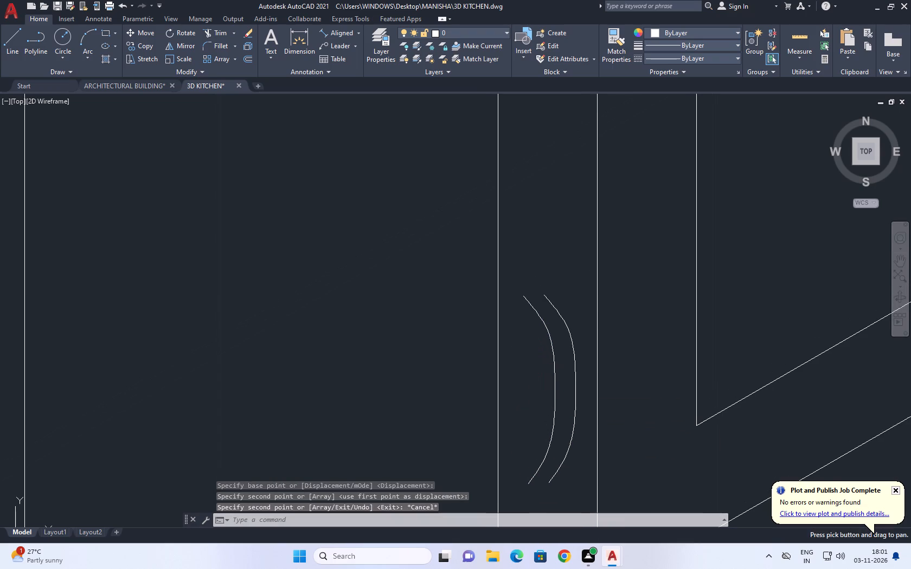
key(a)
key(space)
scroll(544, 304, up, 3)
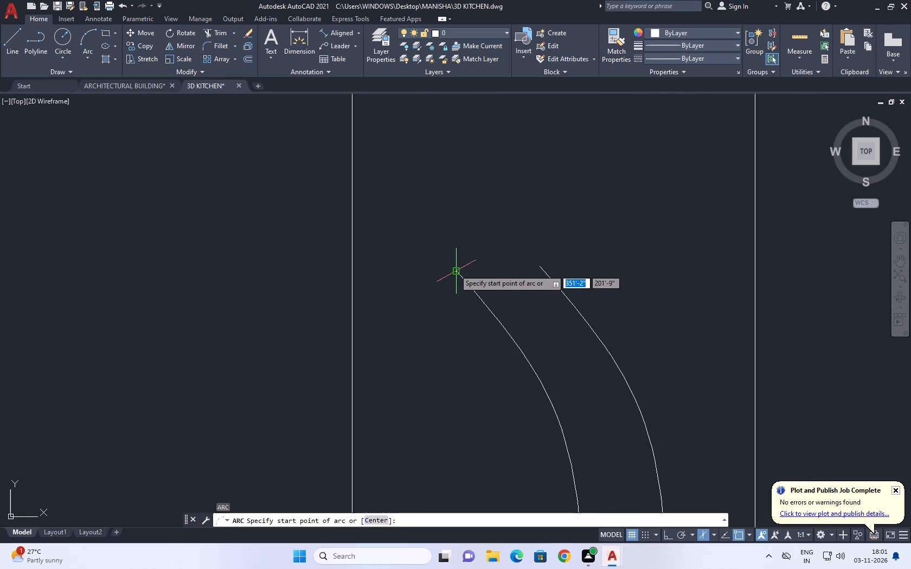
click(454, 269)
click(462, 247)
click(544, 264)
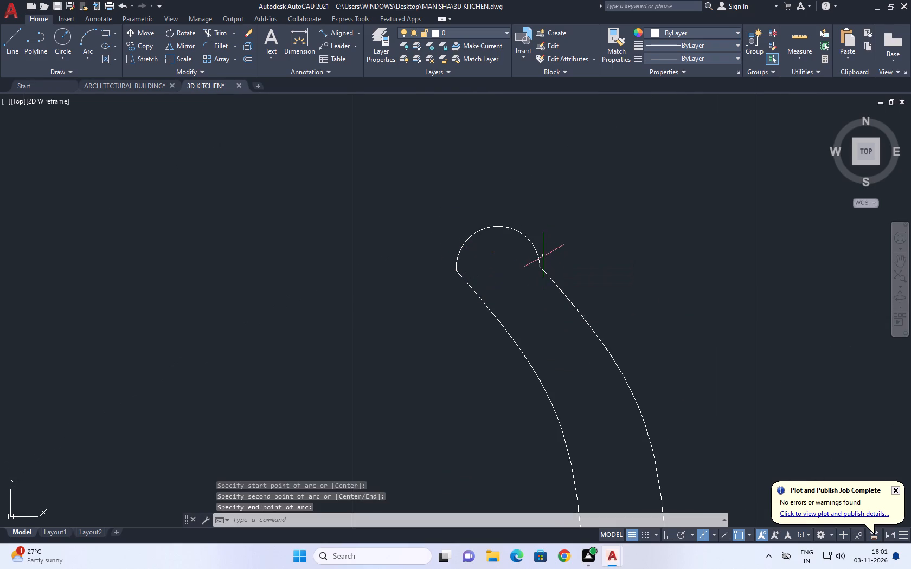
scroll(541, 253, up, 1)
click(522, 232)
click(486, 241)
click(469, 227)
click(467, 208)
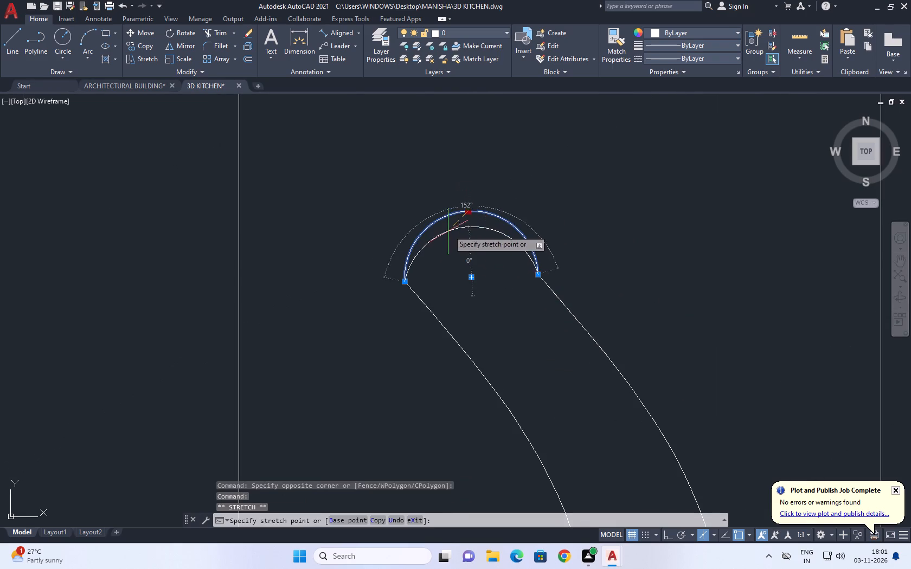
click(445, 242)
scroll(512, 234, down, 9)
key(Escape)
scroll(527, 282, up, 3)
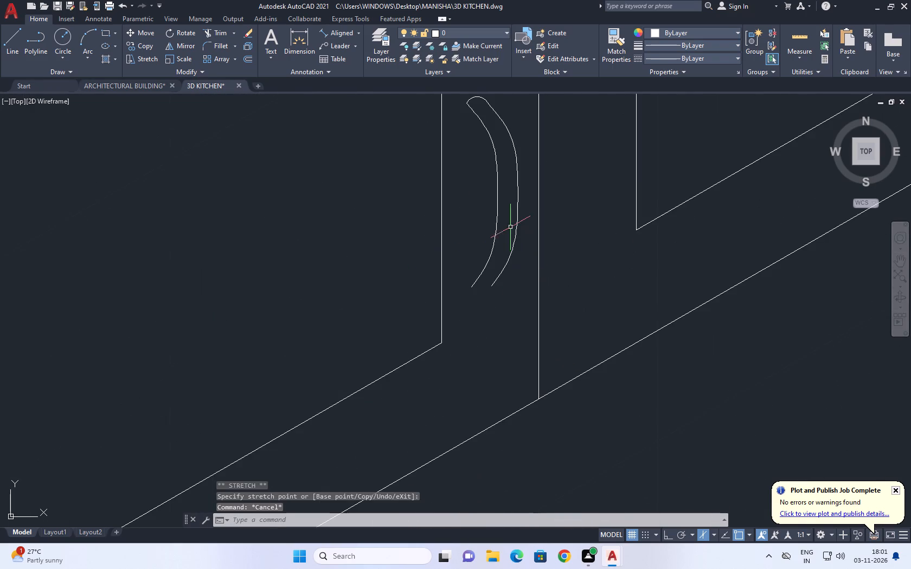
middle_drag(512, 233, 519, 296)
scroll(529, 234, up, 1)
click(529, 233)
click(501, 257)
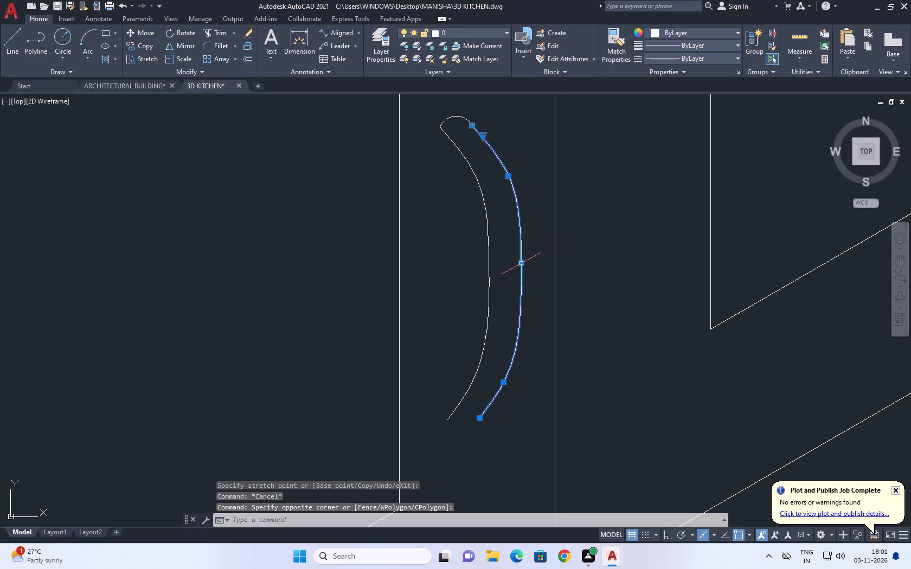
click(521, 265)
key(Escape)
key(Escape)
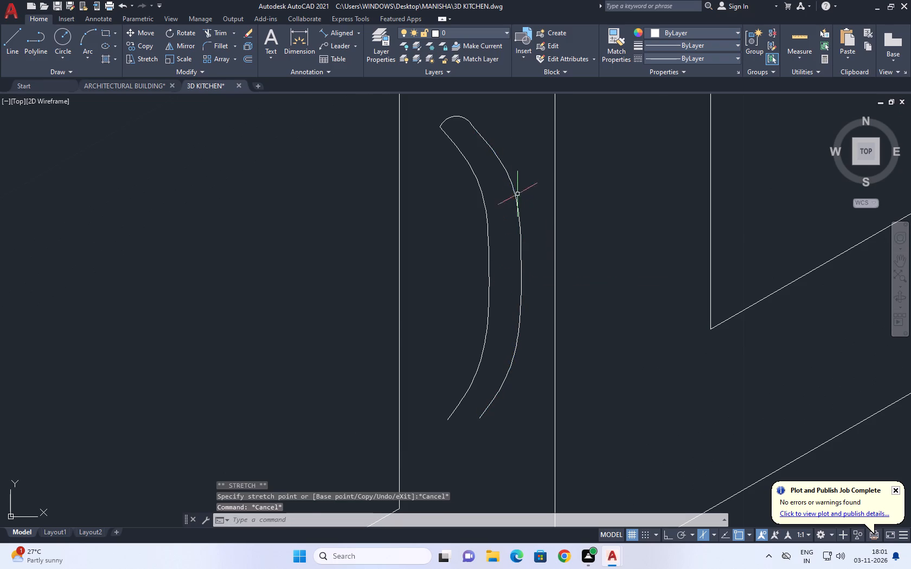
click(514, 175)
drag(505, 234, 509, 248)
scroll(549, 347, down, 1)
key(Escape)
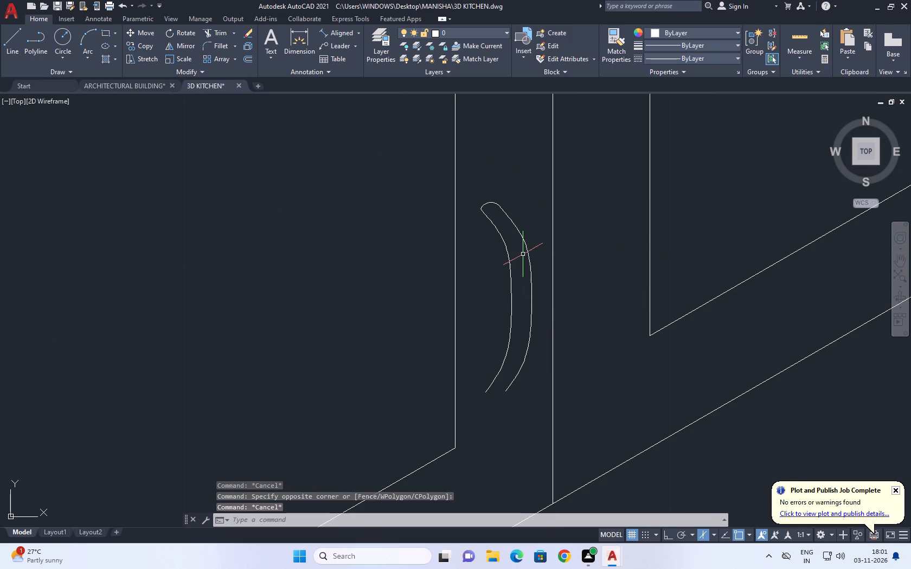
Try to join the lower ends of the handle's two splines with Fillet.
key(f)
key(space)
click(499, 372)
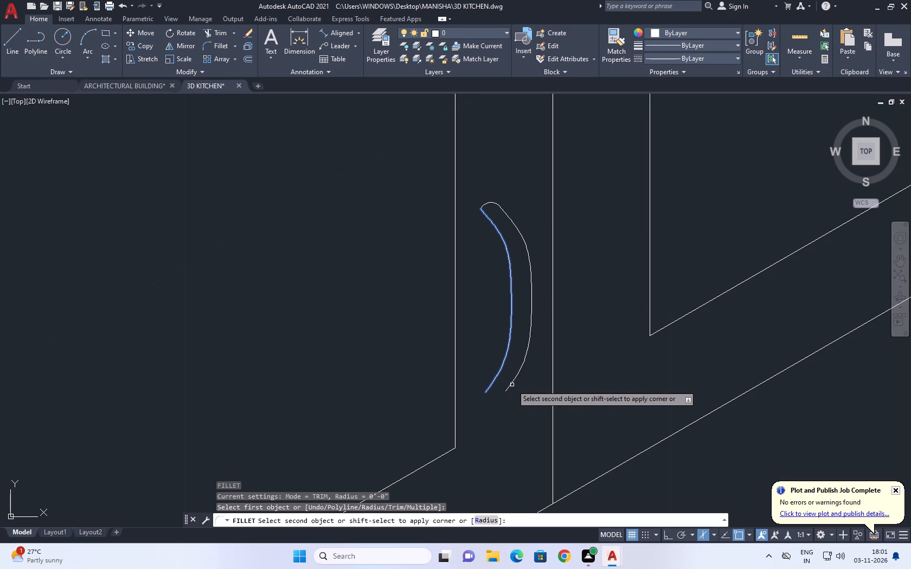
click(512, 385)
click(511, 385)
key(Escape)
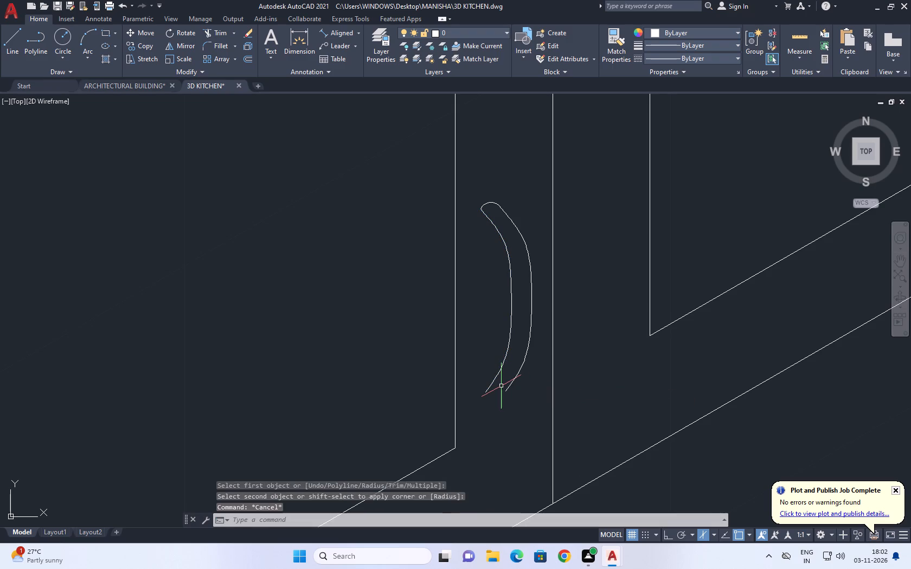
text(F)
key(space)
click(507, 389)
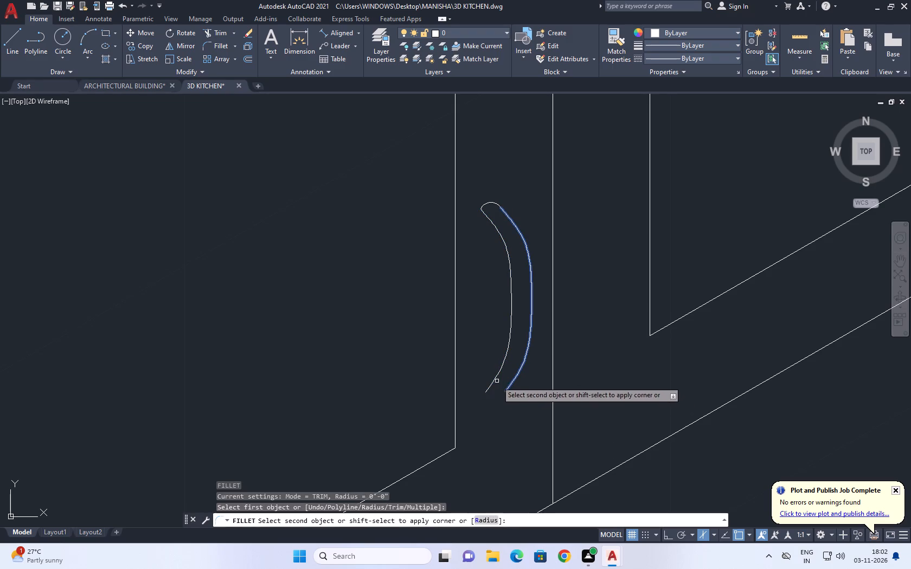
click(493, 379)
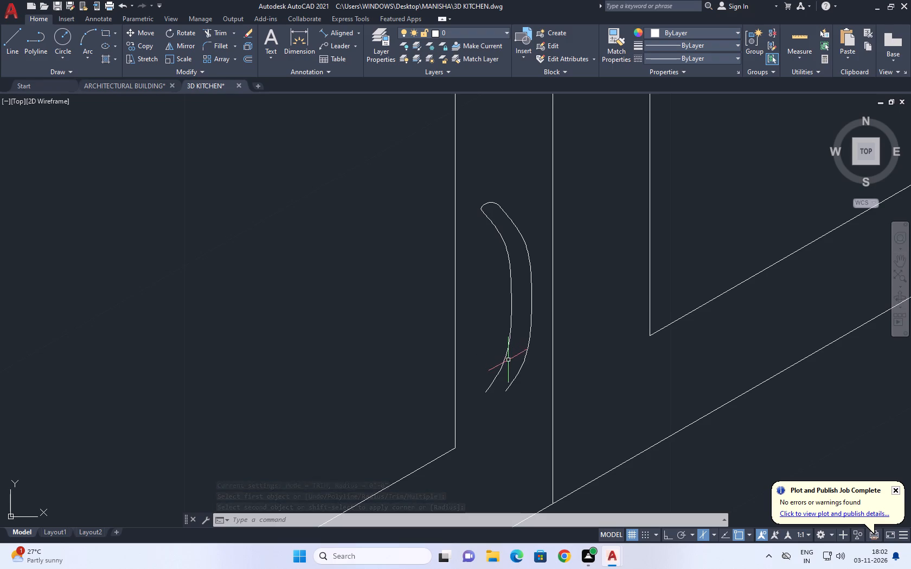
Cap the handle's bottom end with a three-point arc joining both splines, and flatten the arc into a shallow curve.
key(a)
key(space)
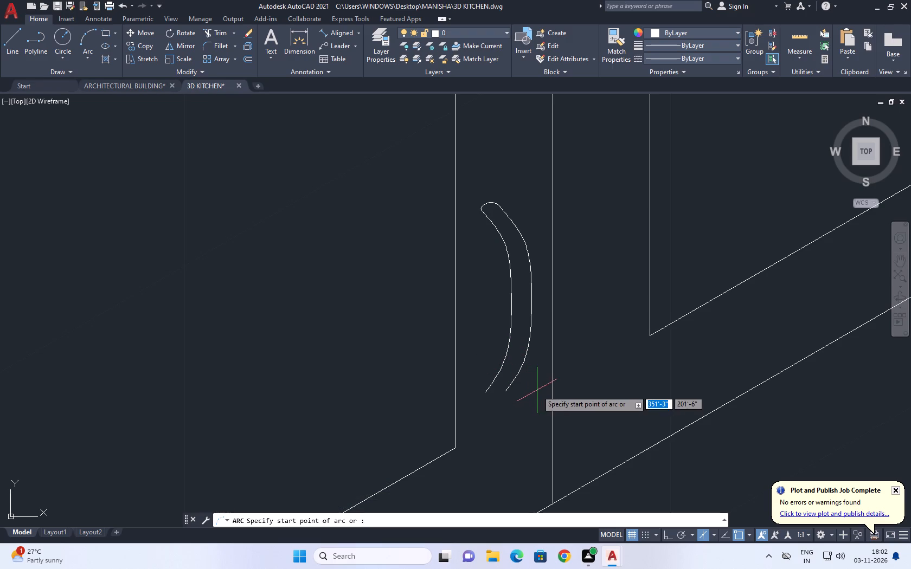
scroll(499, 391, up, 2)
click(465, 397)
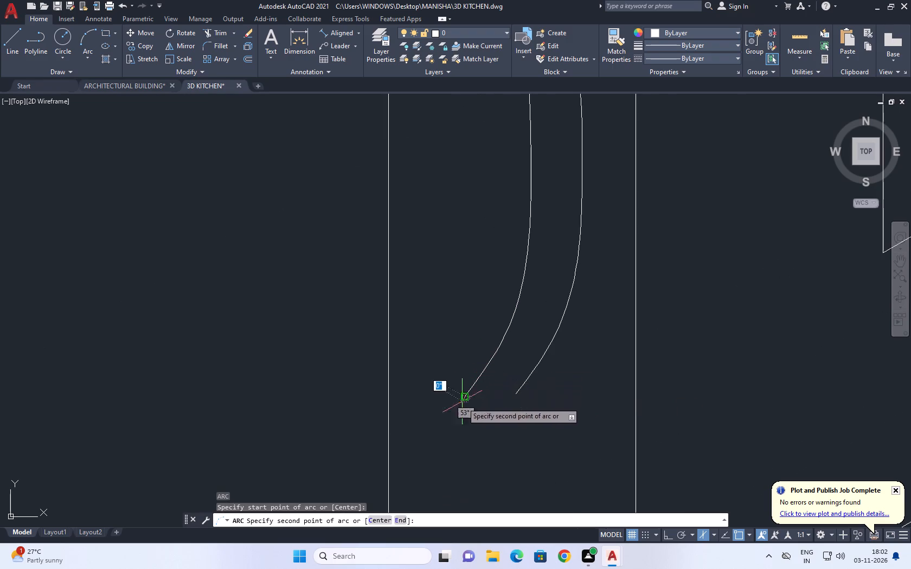
click(462, 406)
click(514, 395)
drag(525, 445, 509, 436)
click(483, 419)
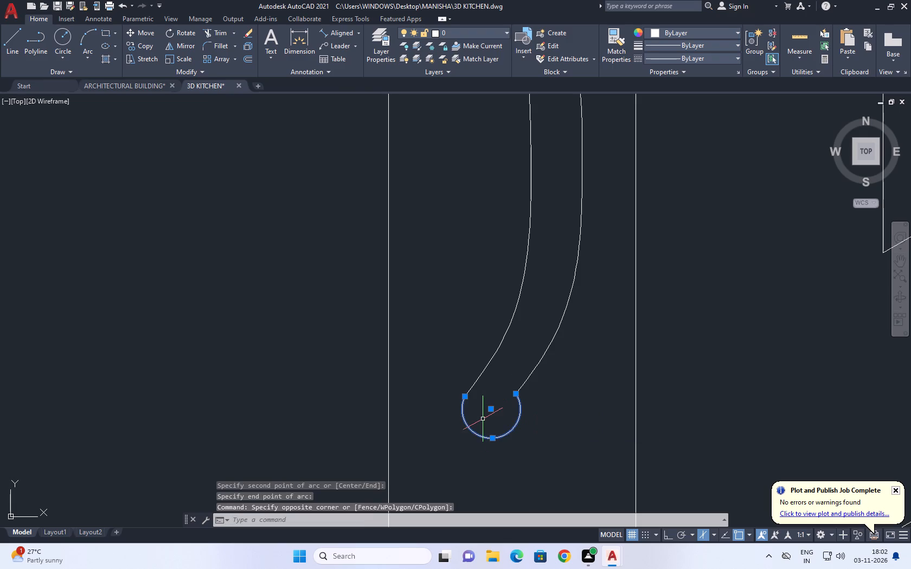
click(492, 439)
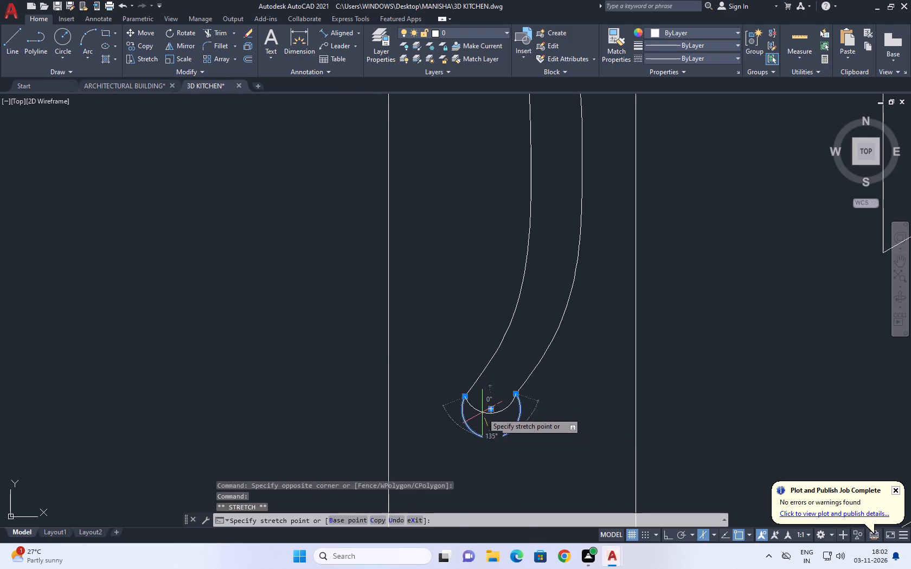
click(478, 410)
key(Escape)
scroll(542, 379, down, 3)
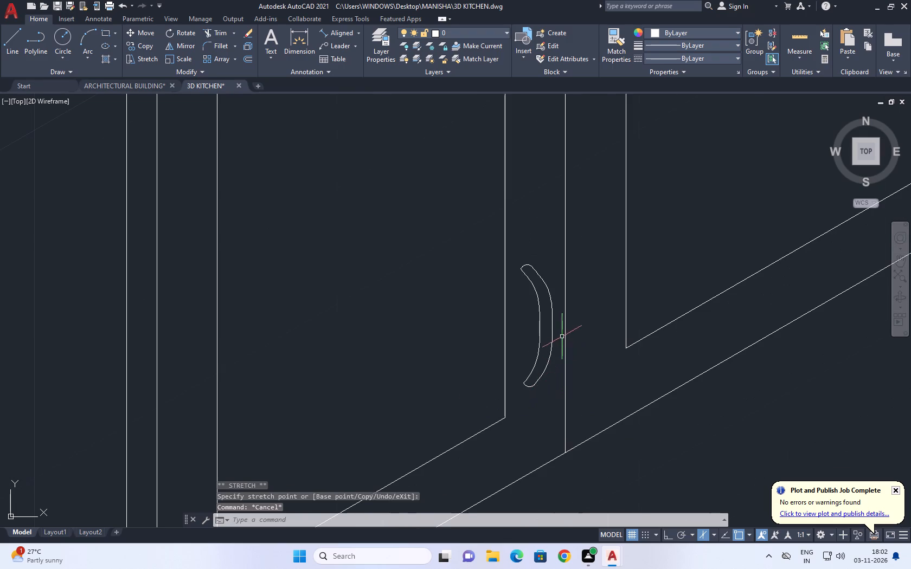
Copy the closed curved handle about 2" along the 30° isometric axis onto the second door's adjoining stile.
middle_drag(561, 336, 543, 371)
middle_drag(534, 388, 529, 341)
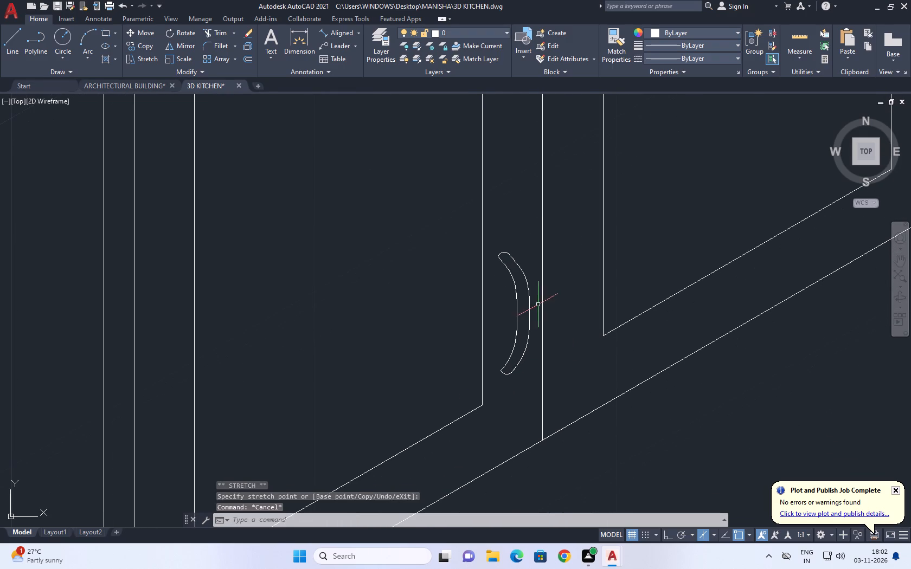
click(469, 215)
click(554, 400)
middle_drag(527, 338, 522, 352)
key(c)
text(O)
key(space)
click(528, 406)
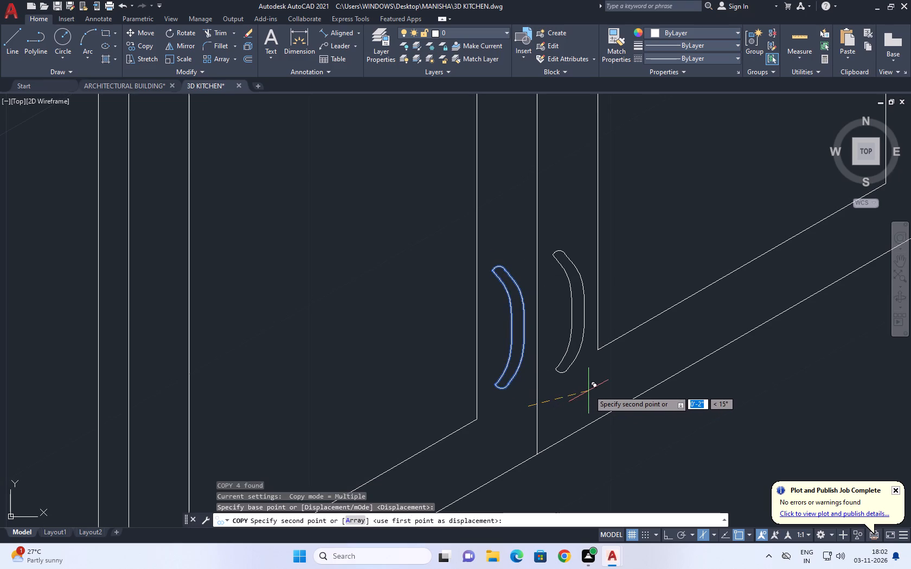
key(F5)
key(F8)
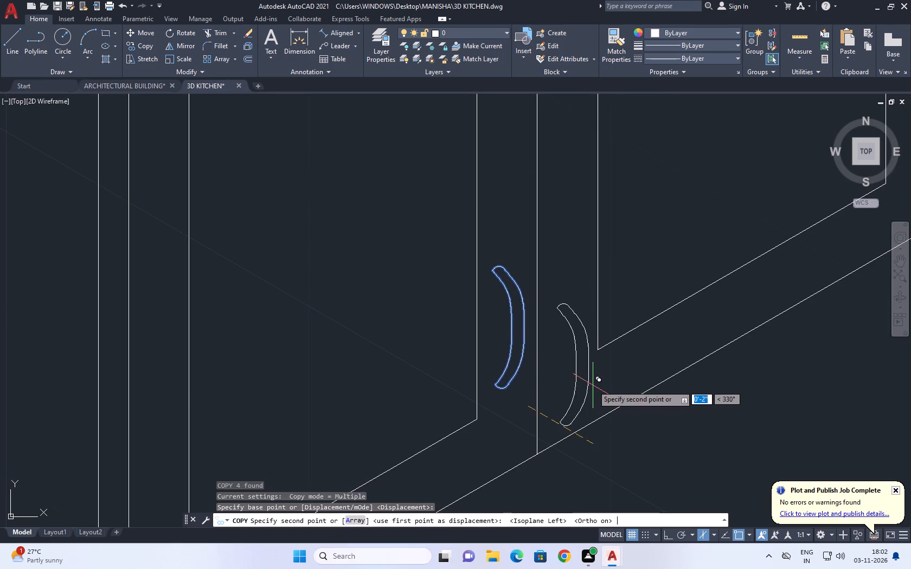
key(F5)
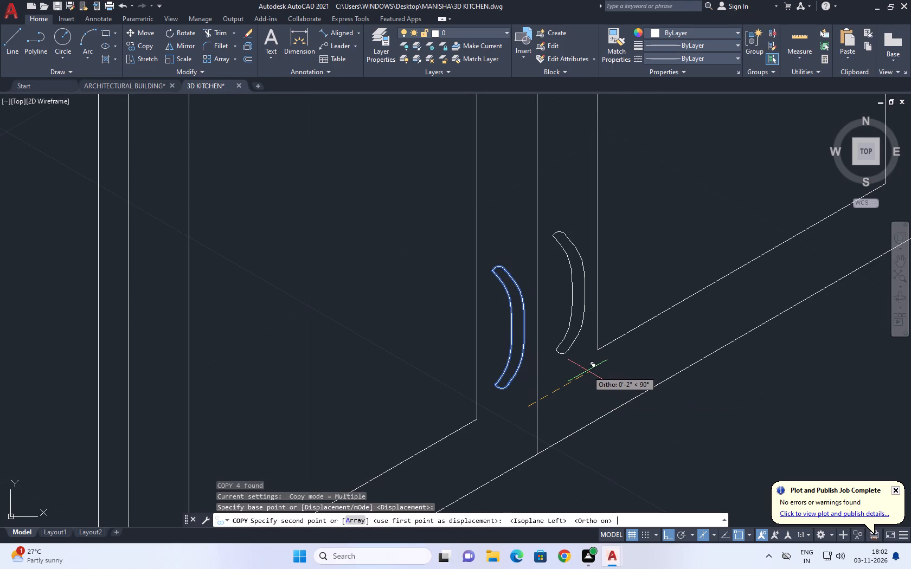
click(587, 371)
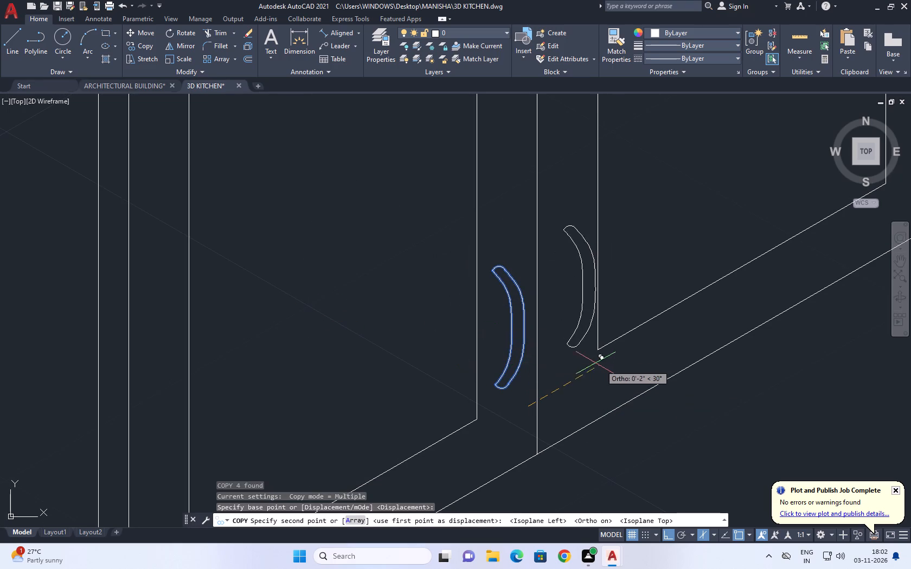
click(594, 370)
key(Escape)
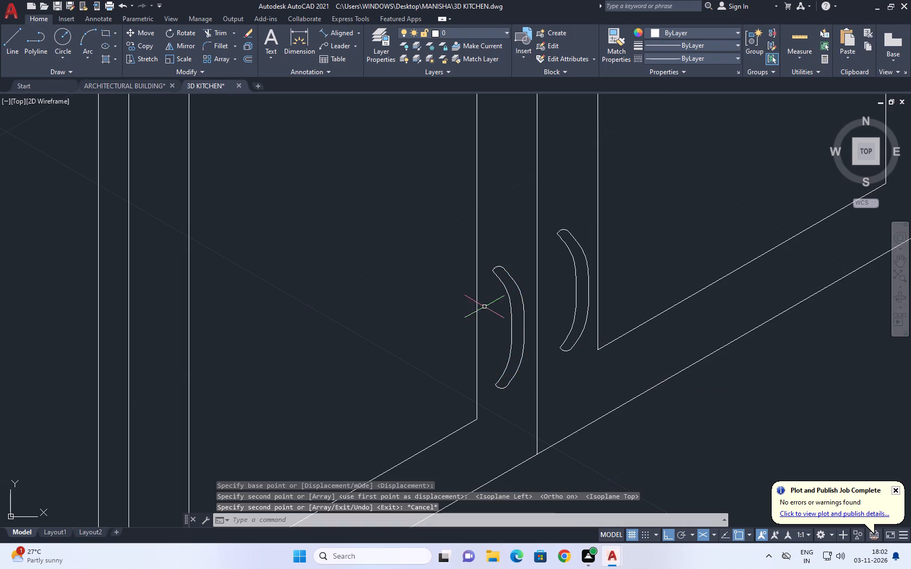
Move the copied handle slightly back toward the joint between the doors, along the 30° isometric axis.
scroll(556, 235, up, 2)
click(553, 195)
scroll(585, 253, down, 2)
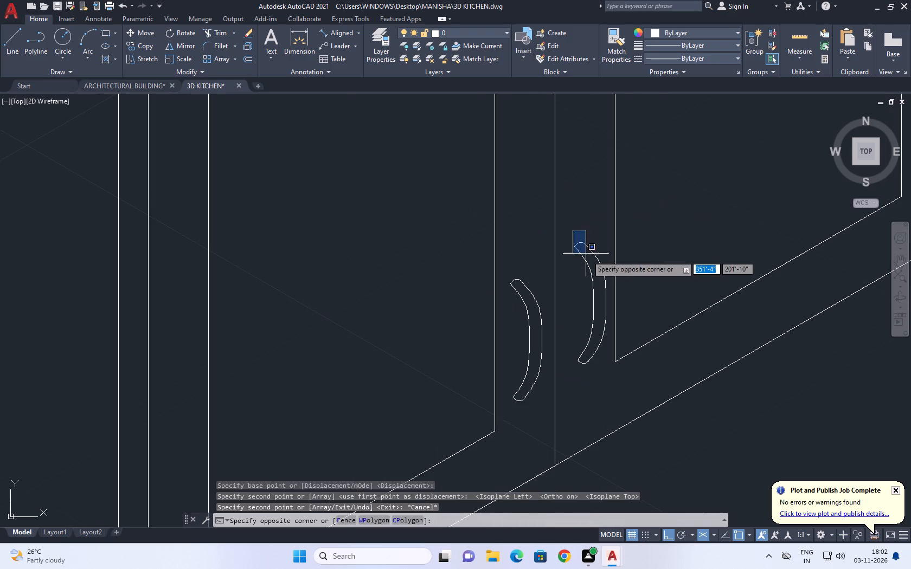
click(614, 382)
text(M)
key(space)
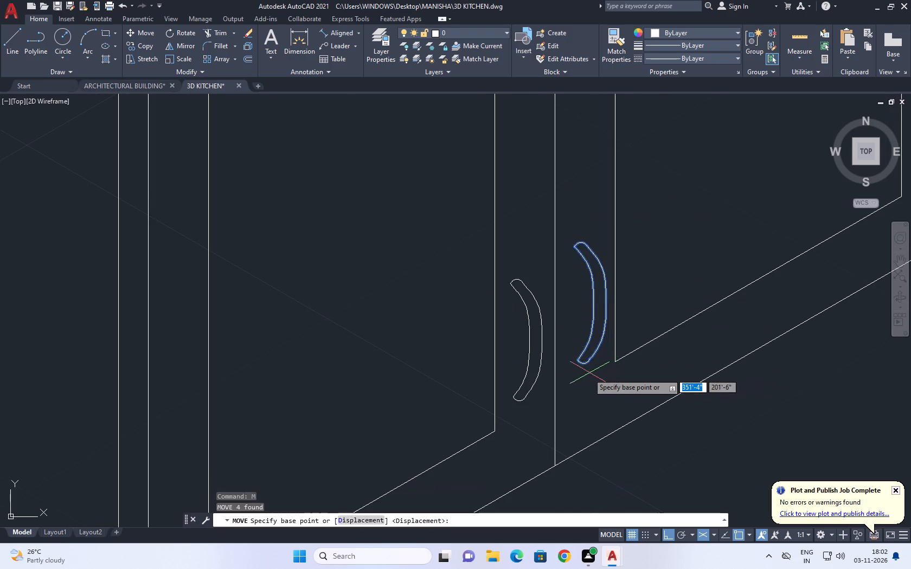
scroll(580, 378, up, 2)
click(583, 373)
click(570, 379)
scroll(578, 367, down, 3)
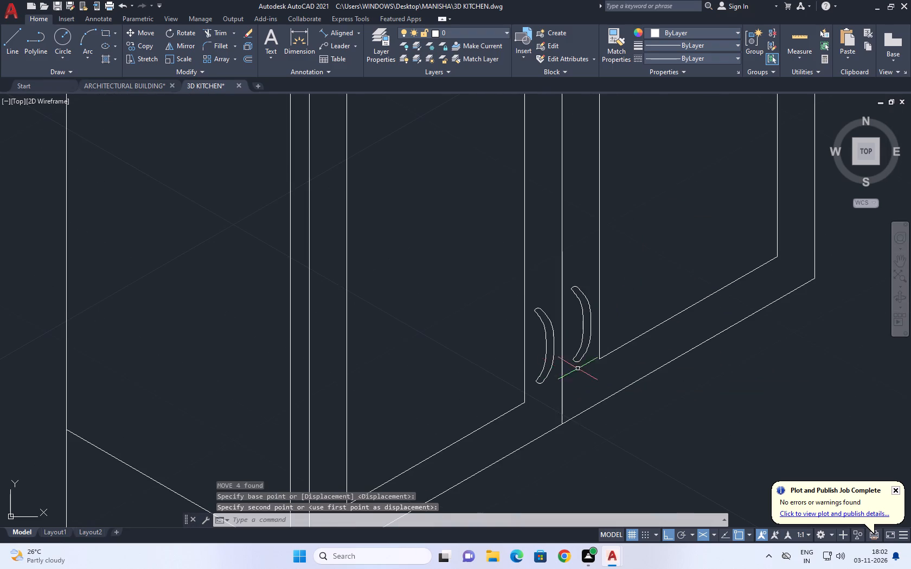
Copy both handles to the second wall cabinet, from the bottom of the door joint to the matching joint endpoint.
click(495, 253)
click(611, 400)
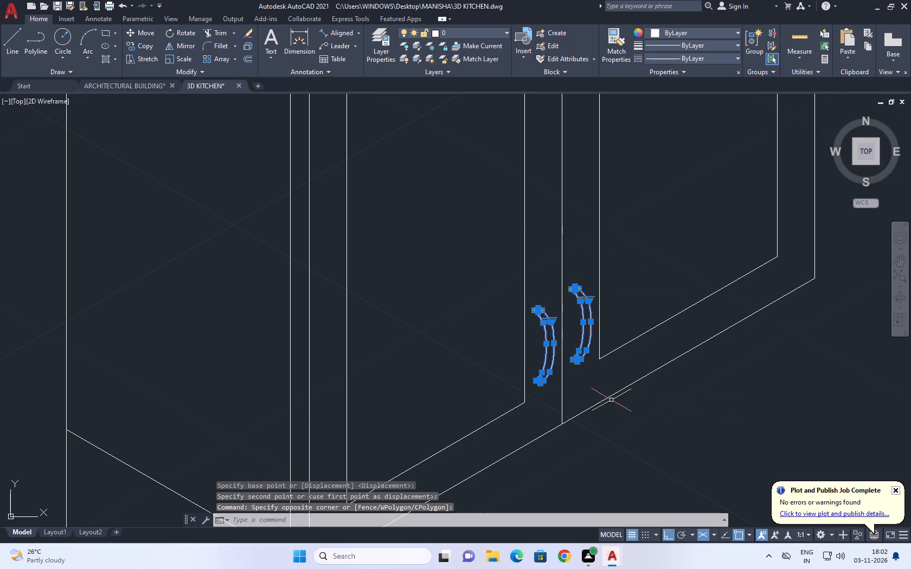
middle_drag(586, 312, 545, 358)
key(c)
text(O)
key(space)
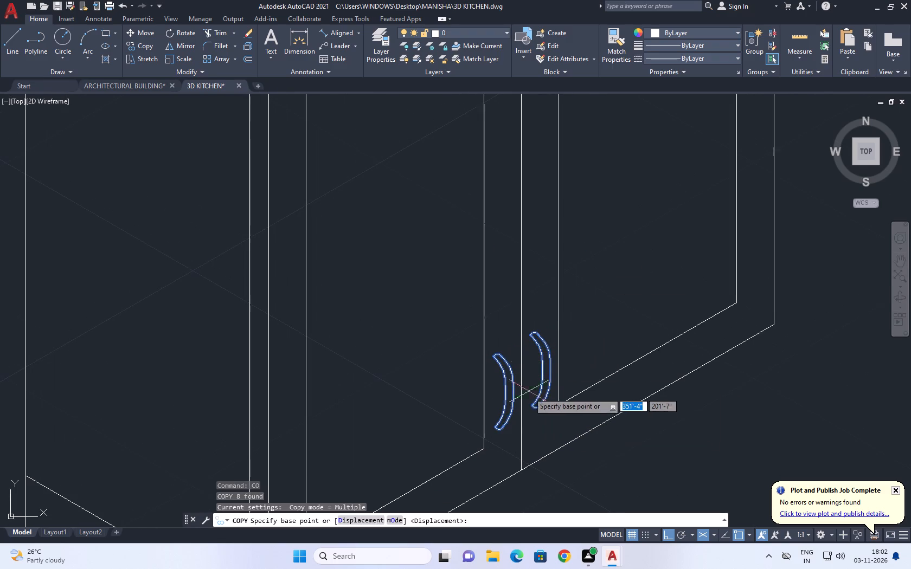
click(523, 471)
scroll(521, 447, down, 4)
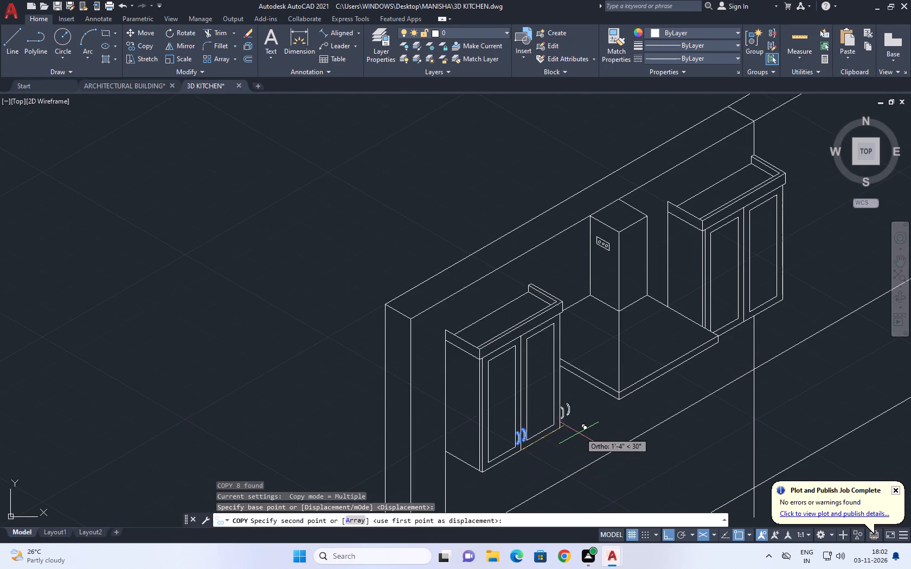
scroll(726, 317, up, 4)
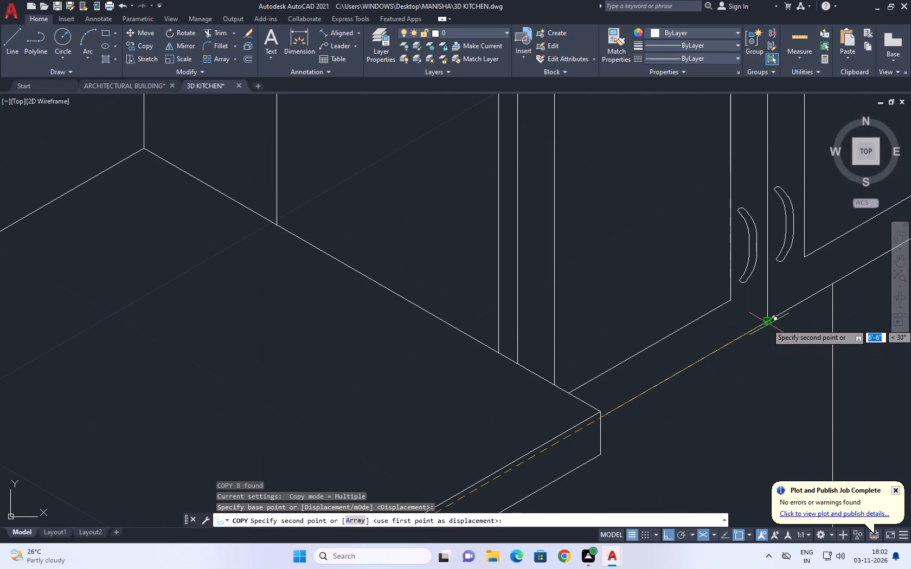
click(769, 323)
key(Escape)
scroll(469, 337, down, 4)
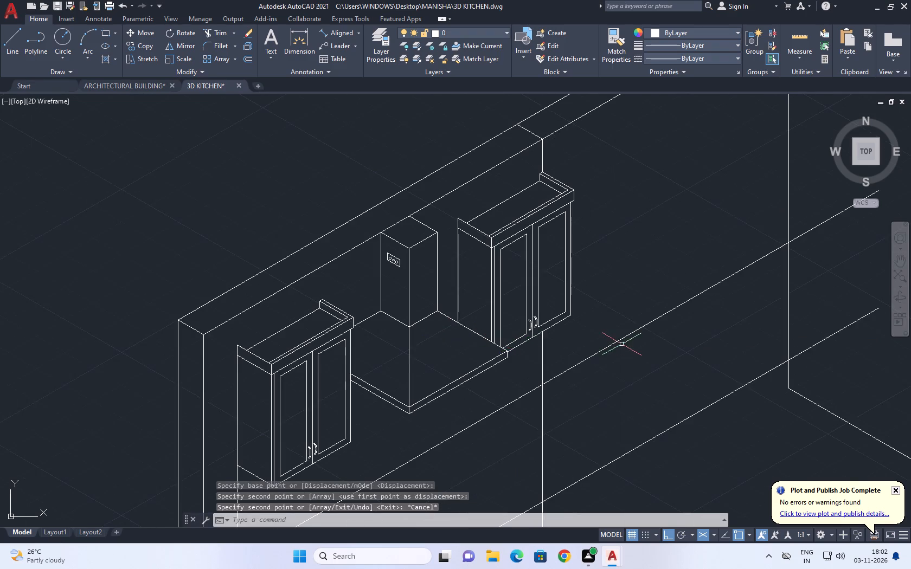
Trim the two long horizontal wall lines where they run past the room's vertical corner line.
middle_drag(618, 342, 602, 268)
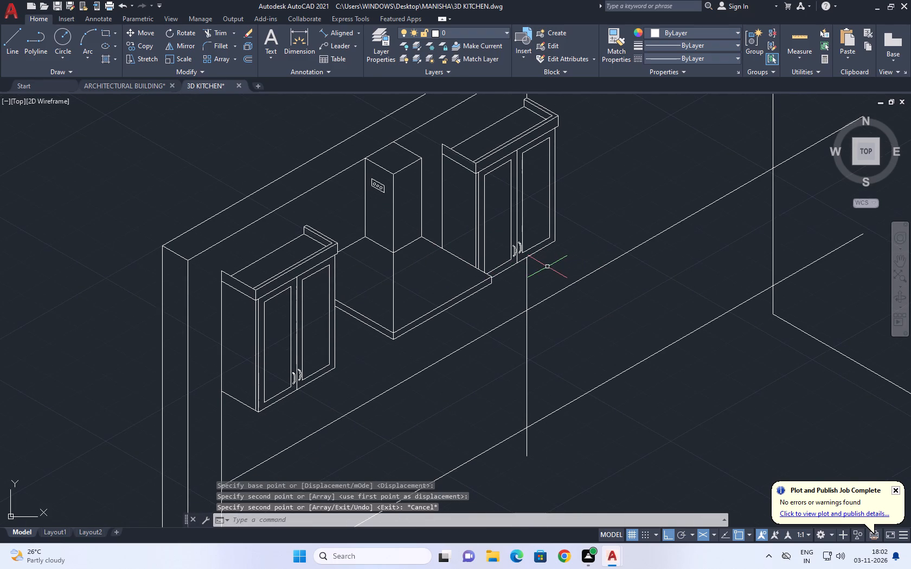
middle_drag(554, 215, 560, 297)
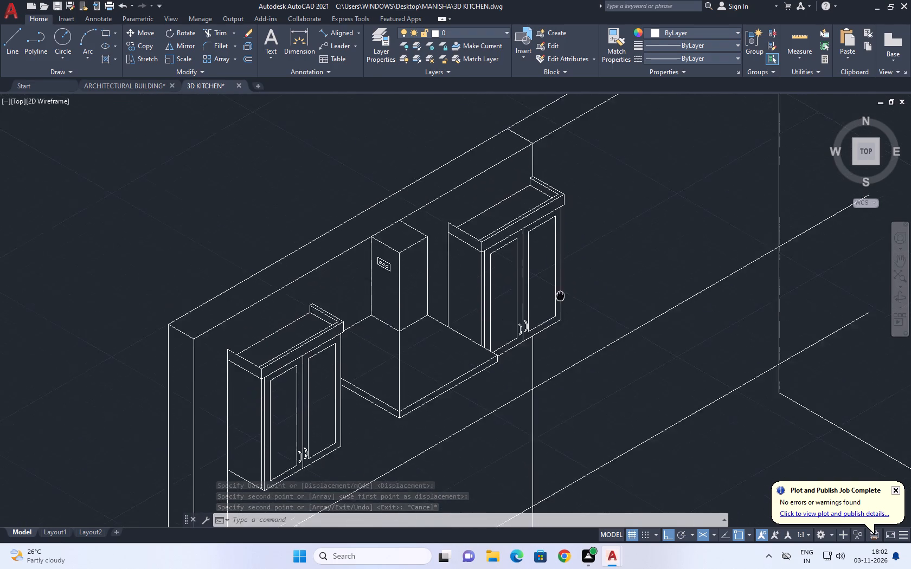
middle_drag(560, 297, 532, 359)
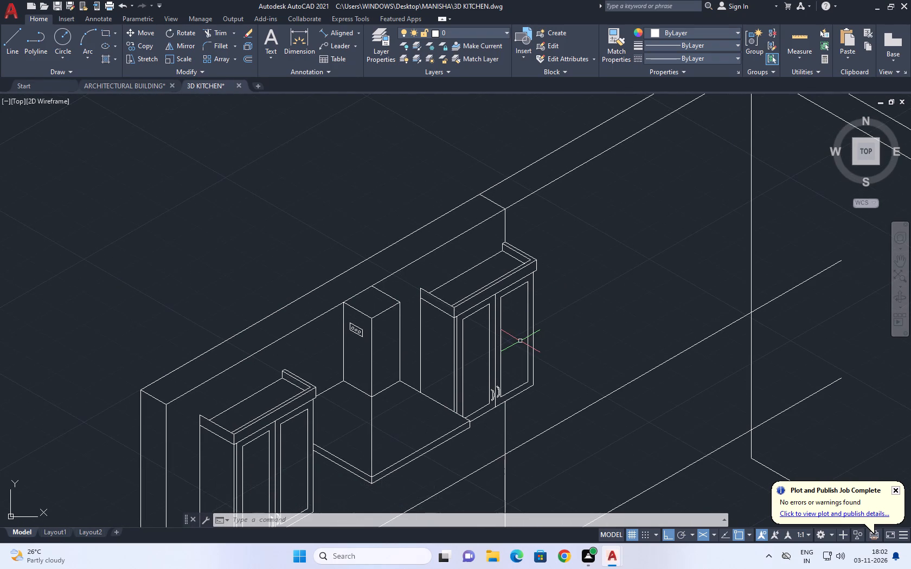
middle_drag(603, 283, 531, 287)
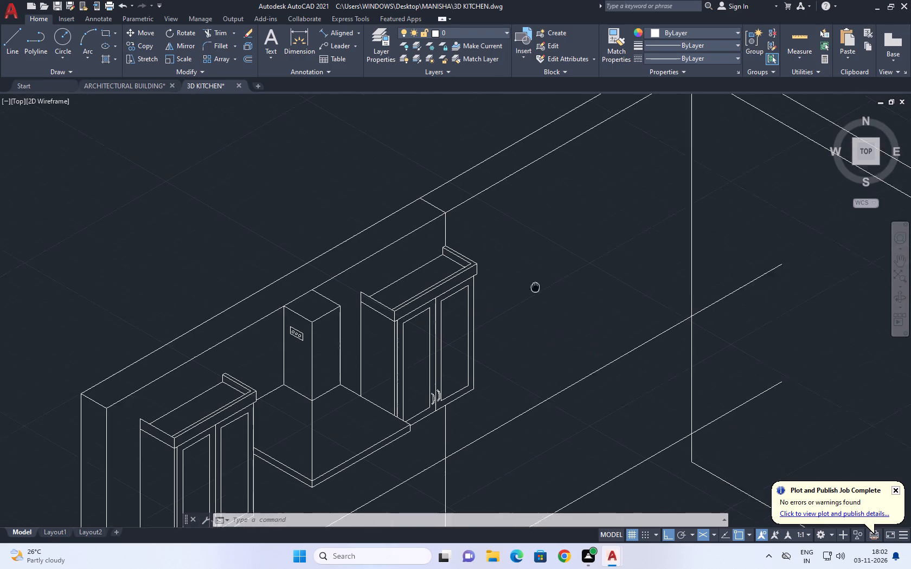
middle_drag(531, 287, 437, 267)
middle_drag(568, 316, 536, 315)
text(TR)
key(space)
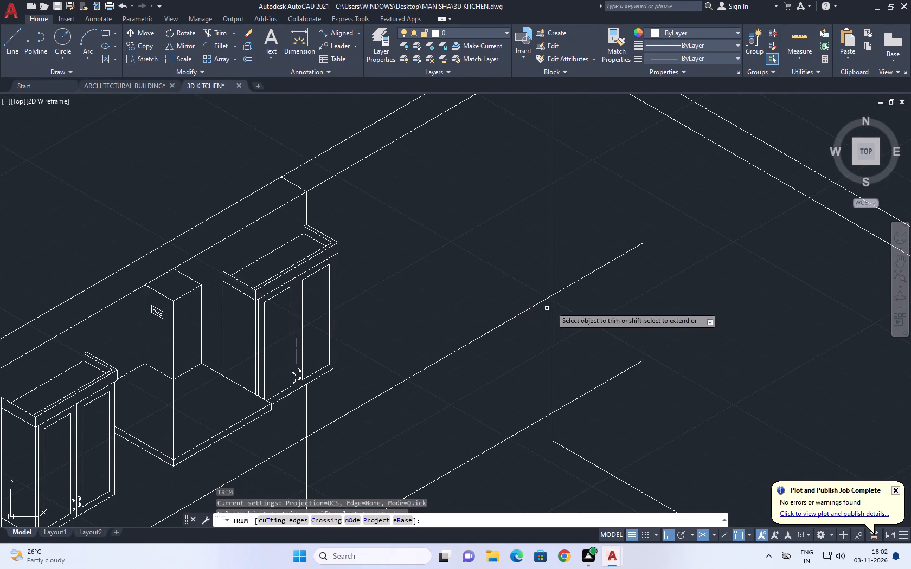
middle_drag(607, 244, 595, 251)
click(593, 247)
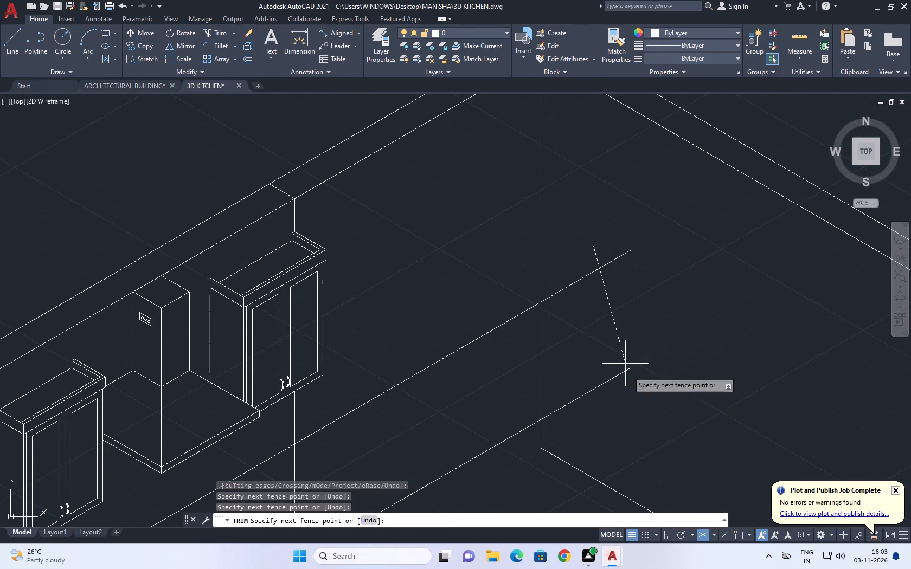
click(618, 435)
scroll(587, 308, down, 5)
key(Escape)
scroll(540, 352, up, 2)
Trim the excess of the vertical wall line beneath the second cabinet where it passes below the floor line.
key(space)
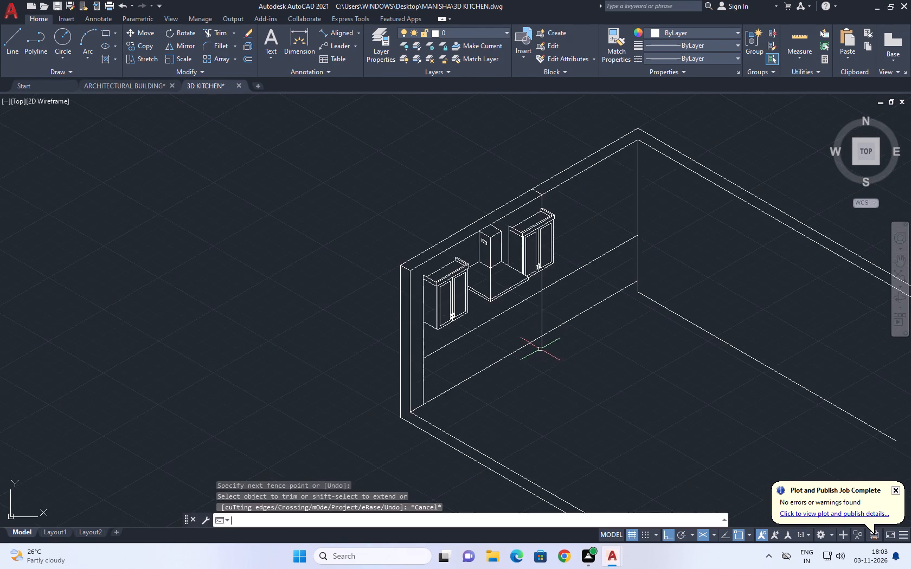
scroll(541, 349, up, 1)
click(551, 341)
click(521, 350)
scroll(573, 347, down, 2)
key(Escape)
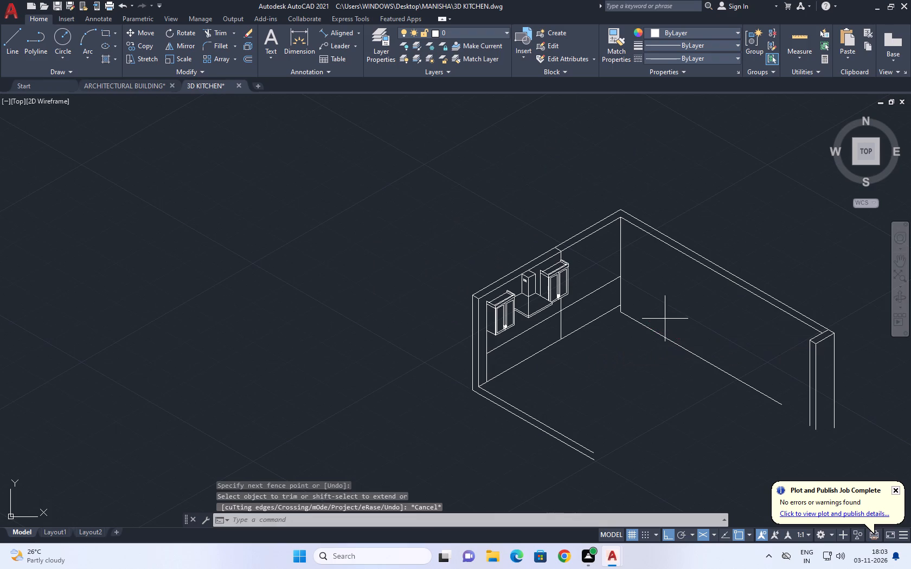
Move the adjoining wall's floor line up to the point where the cabinet wall's floor line meets the corner.
click(665, 319)
click(632, 364)
middle_drag(670, 348, 660, 350)
text(M)
key(space)
scroll(611, 320, up, 3)
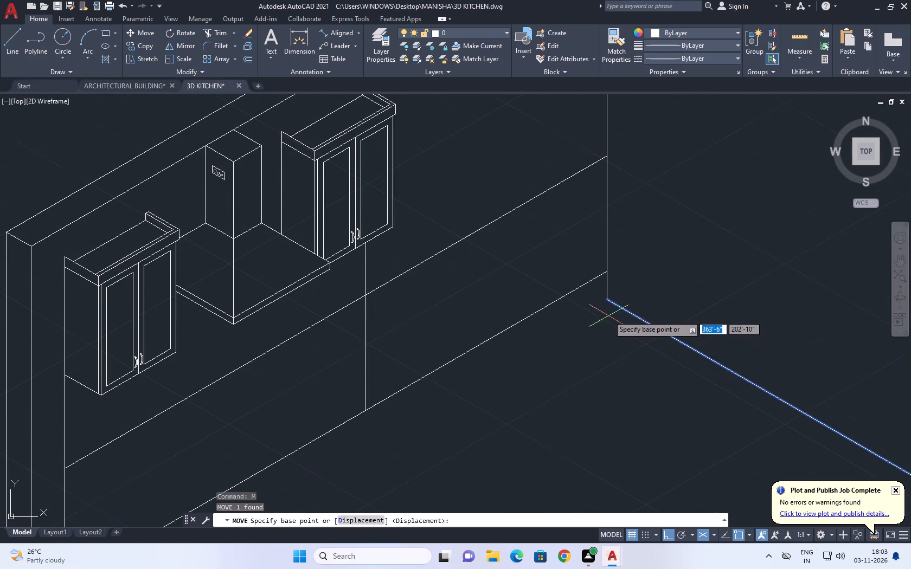
click(607, 301)
click(604, 268)
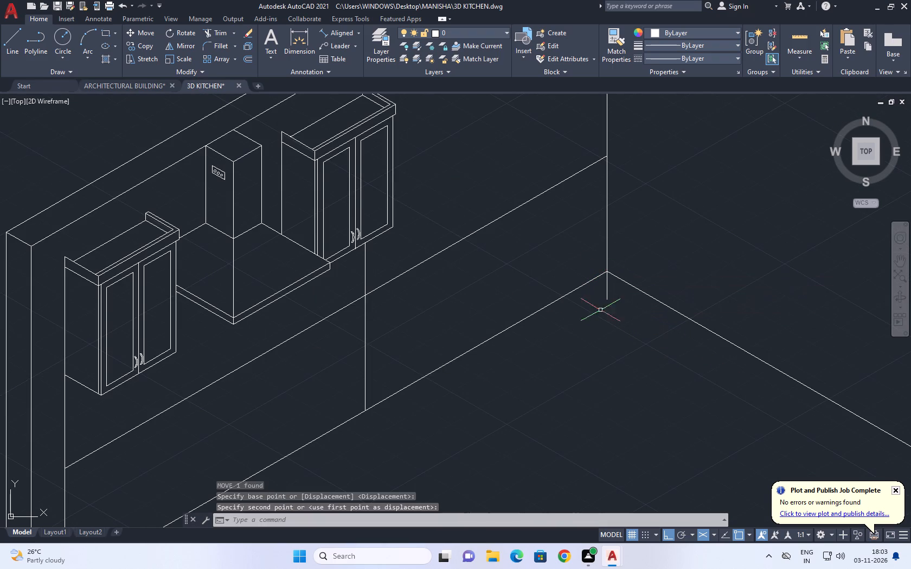
Trim the leftover stub of the room's vertical corner line below the floor lines.
key(t)
key(r)
key(space)
click(617, 294)
click(603, 295)
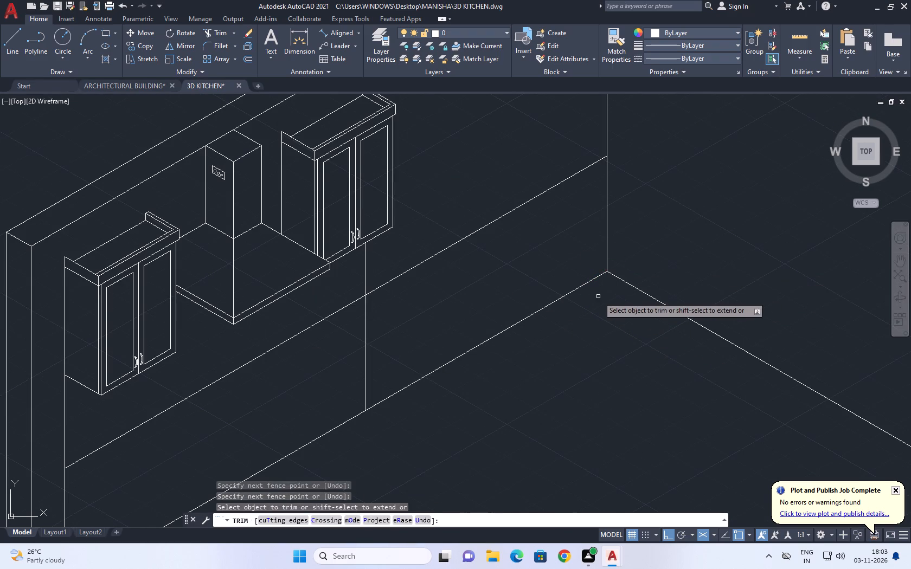
scroll(616, 296, down, 5)
key(Escape)
Convert the wall cabinet nearest the room corner into a block named CUBOARD 1, excluding the box ledge's short end edge.
scroll(586, 299, up, 2)
middle_drag(625, 324, 584, 307)
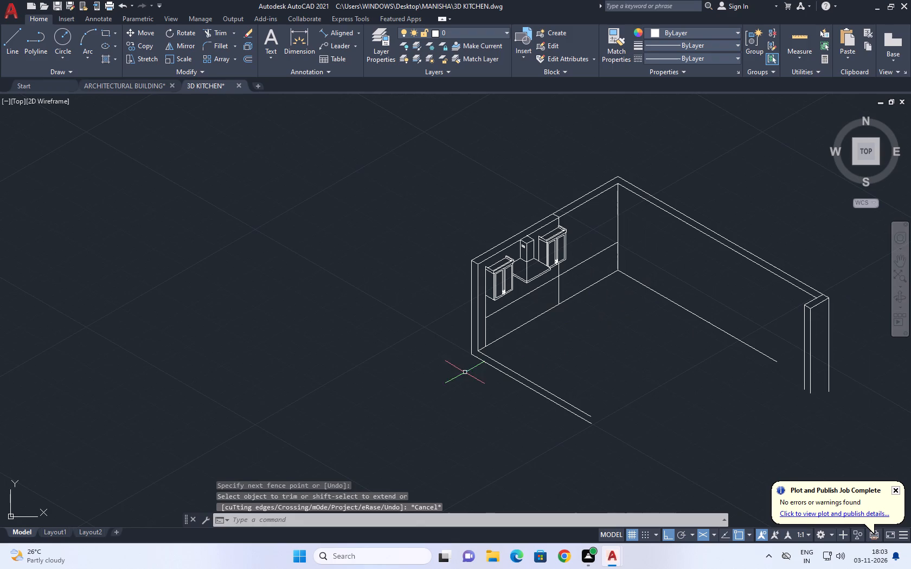
middle_drag(496, 279, 504, 301)
middle_drag(614, 294, 598, 290)
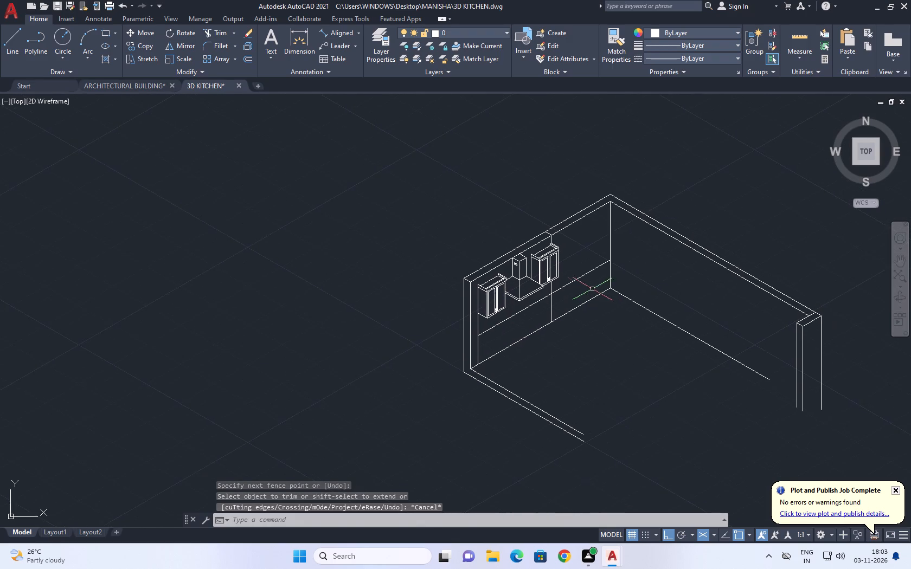
scroll(581, 286, up, 3)
click(406, 135)
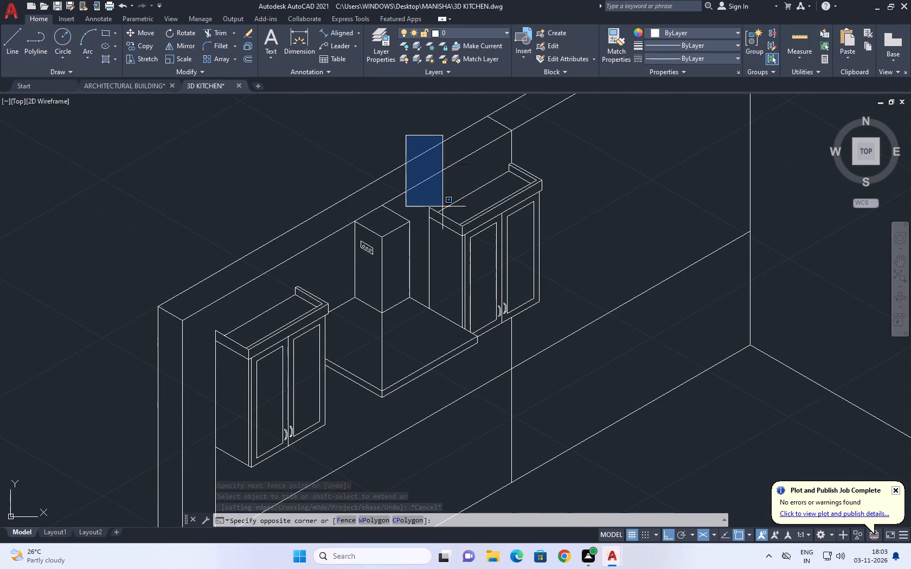
key(Escape)
click(421, 157)
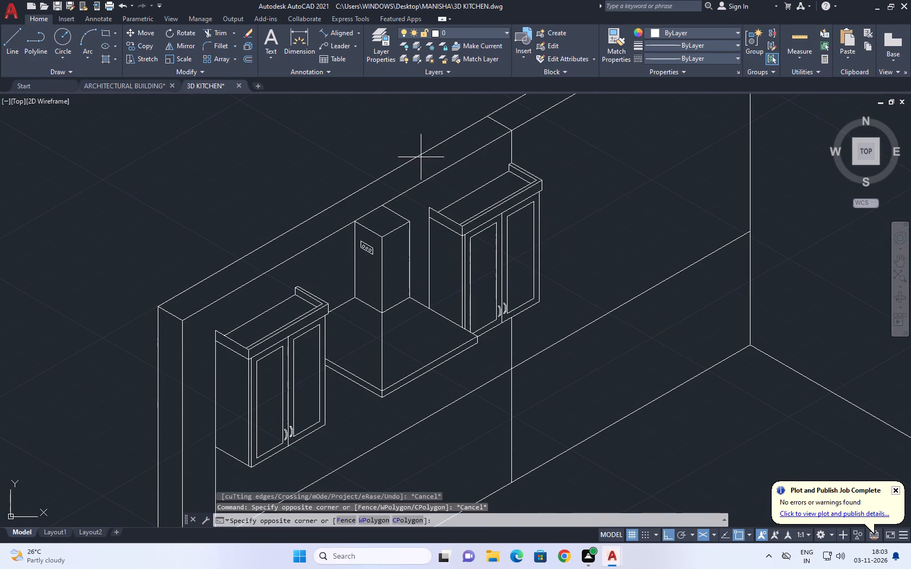
click(596, 372)
scroll(501, 342, up, 3)
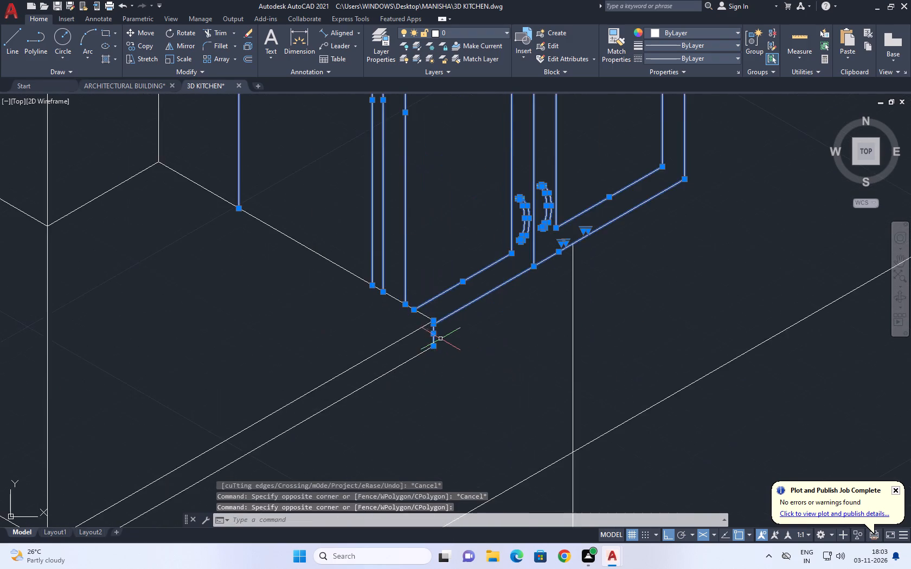
scroll(438, 339, up, 2)
middle_drag(421, 328, 479, 339)
shift+drag(524, 427, 499, 363)
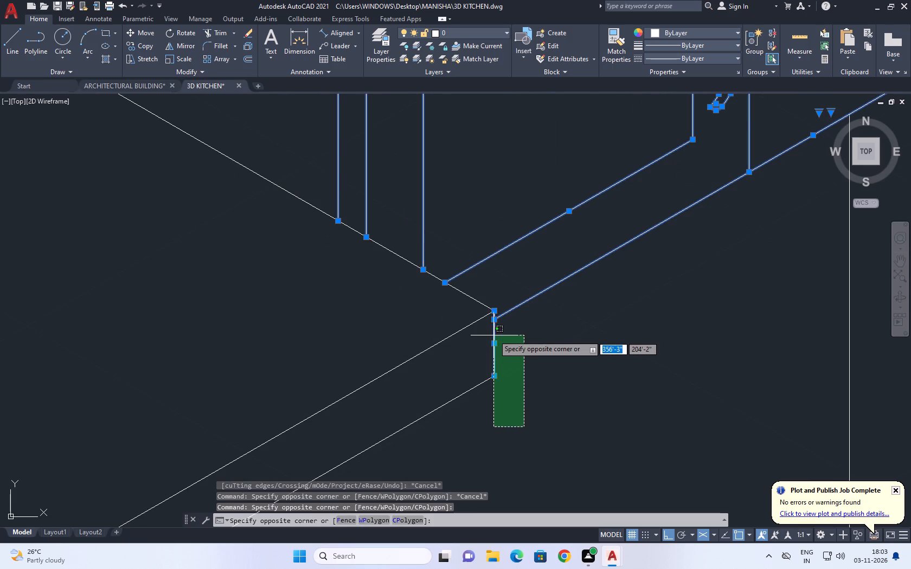
shift+click(492, 338)
shift+scroll(478, 290, up, 1)
scroll(506, 325, down, 4)
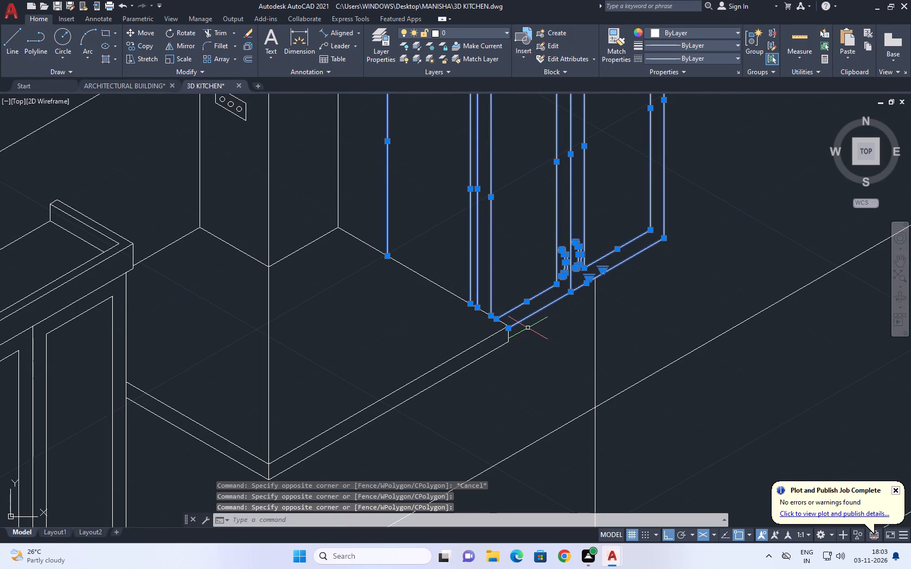
key(b)
key(space)
text(CUBOARD 1)
click(499, 366)
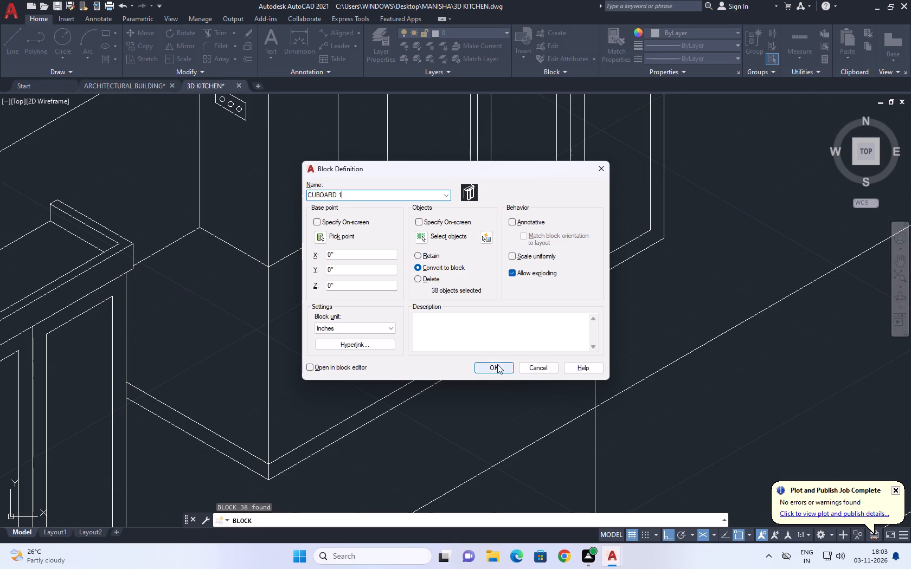
Convert the wall cabinet farthest from the room corner into a block named CUBOARD 2.
scroll(659, 299, down, 4)
scroll(548, 305, up, 2)
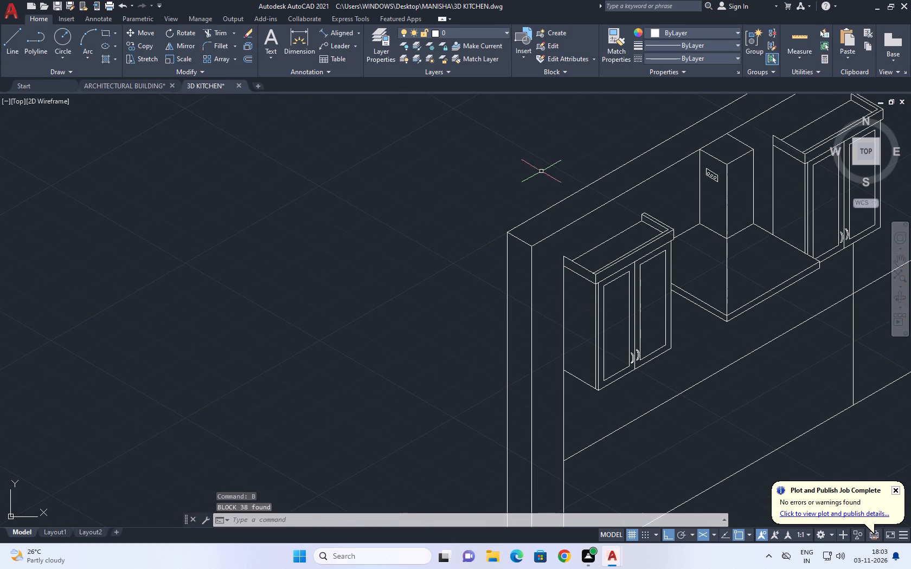
click(541, 170)
click(682, 392)
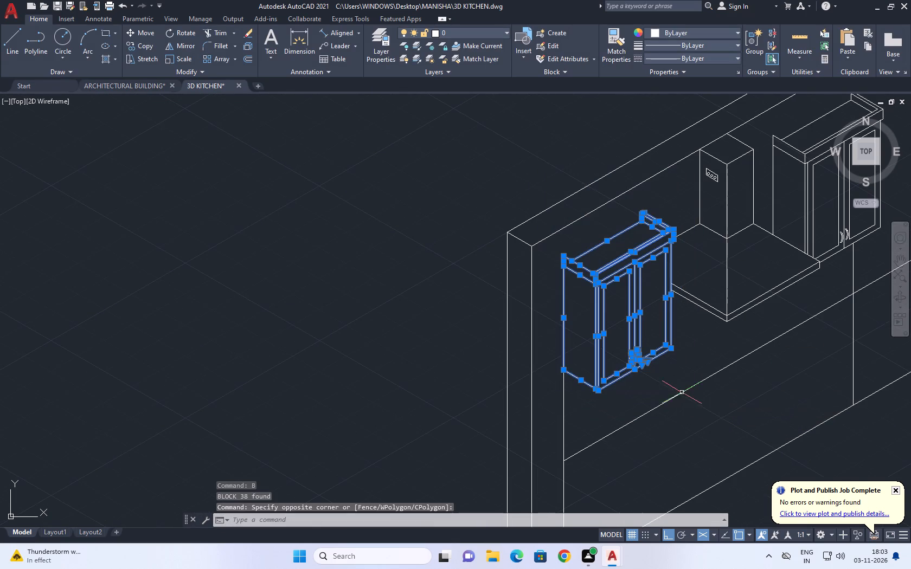
text(B)
key(space)
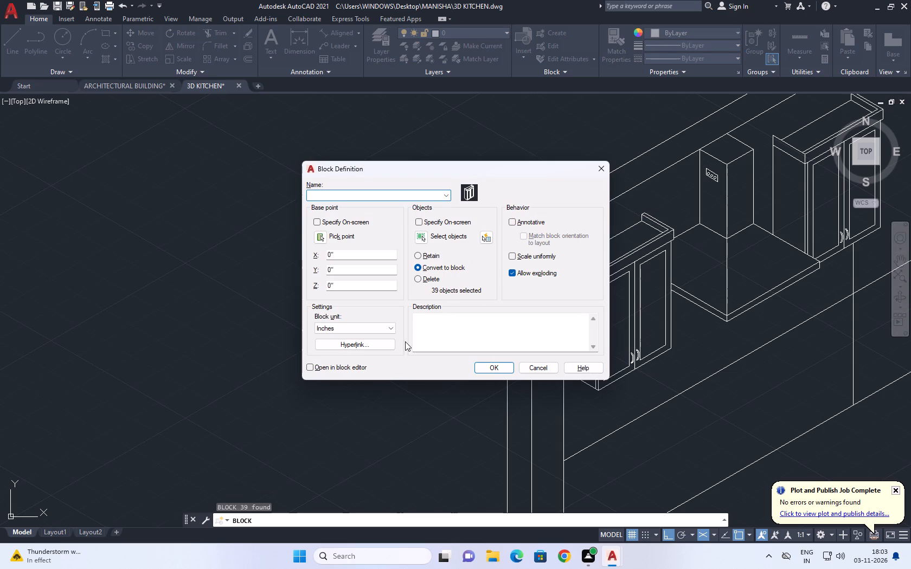
text(CUBOARD 2)
click(498, 370)
Convert the wall-hung box and its ledge between the two cabinets into a block named AIR FRESH.
middle_drag(708, 329, 643, 347)
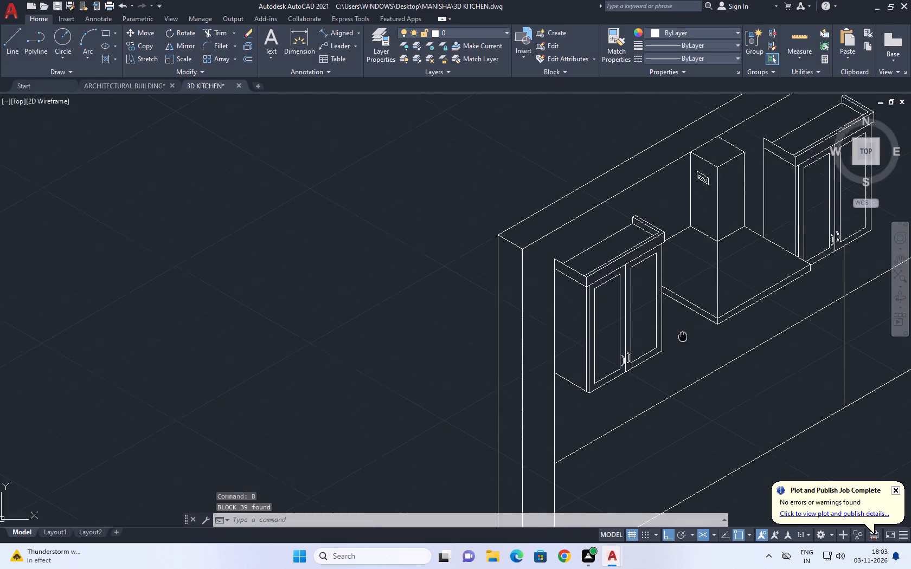
middle_drag(643, 347, 549, 373)
click(511, 128)
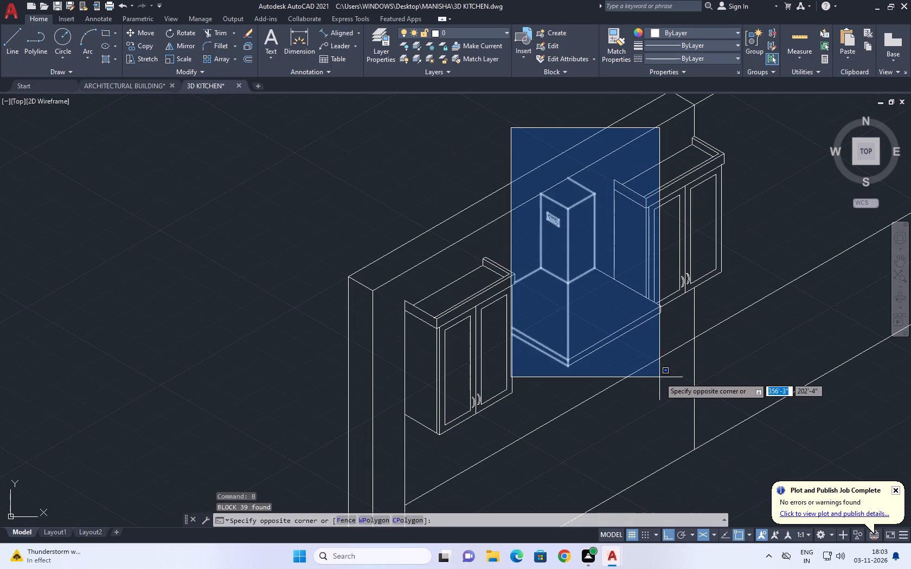
click(664, 376)
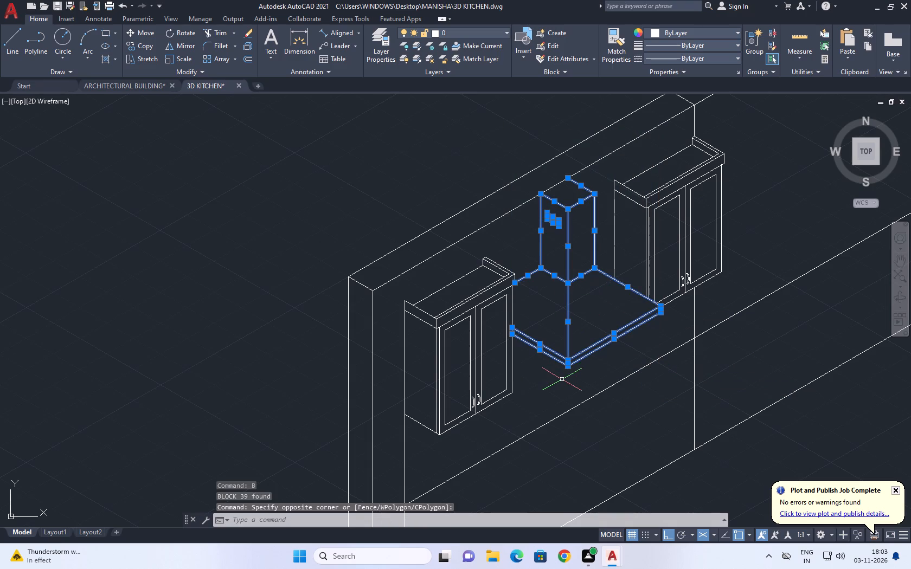
key(b)
key(space)
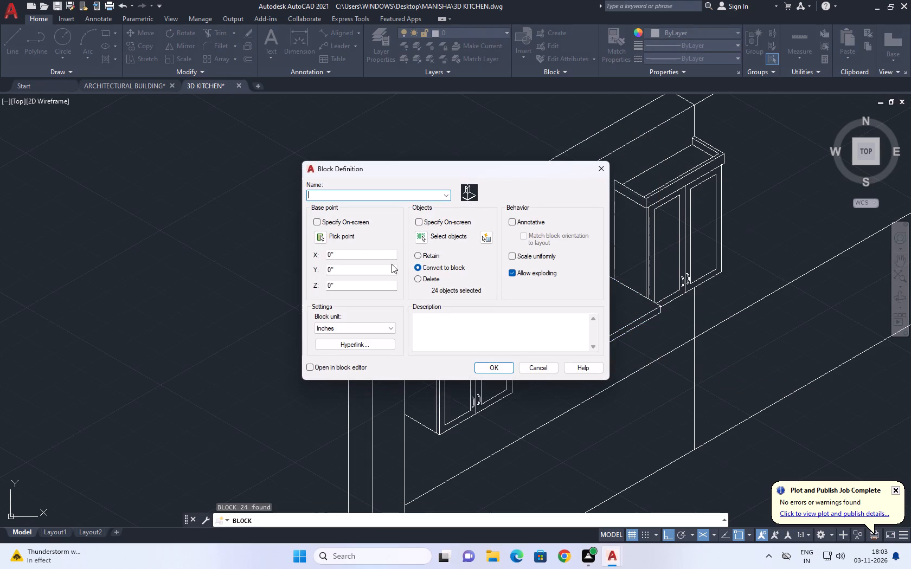
text(AIR)
key(space)
text(FRE)
text(SH)
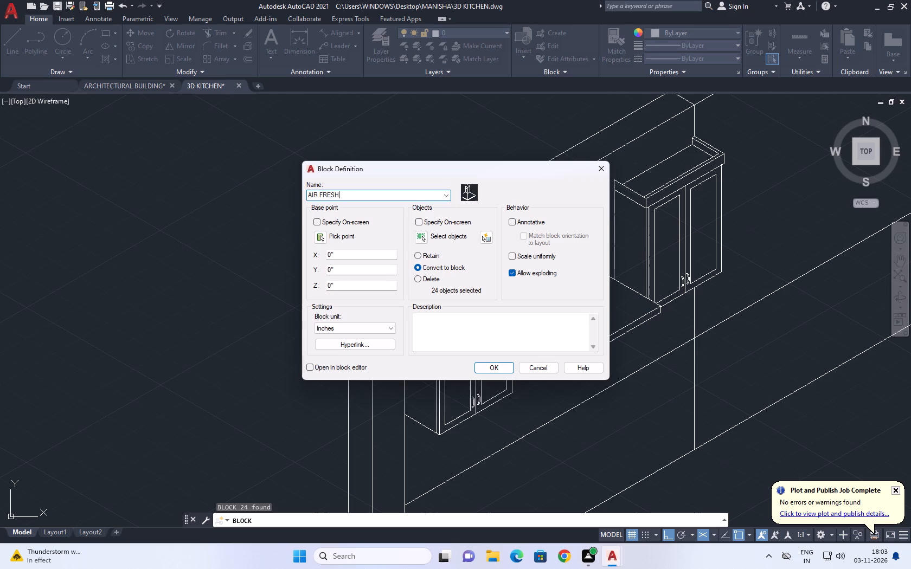
click(492, 367)
drag(617, 361, 612, 354)
click(590, 336)
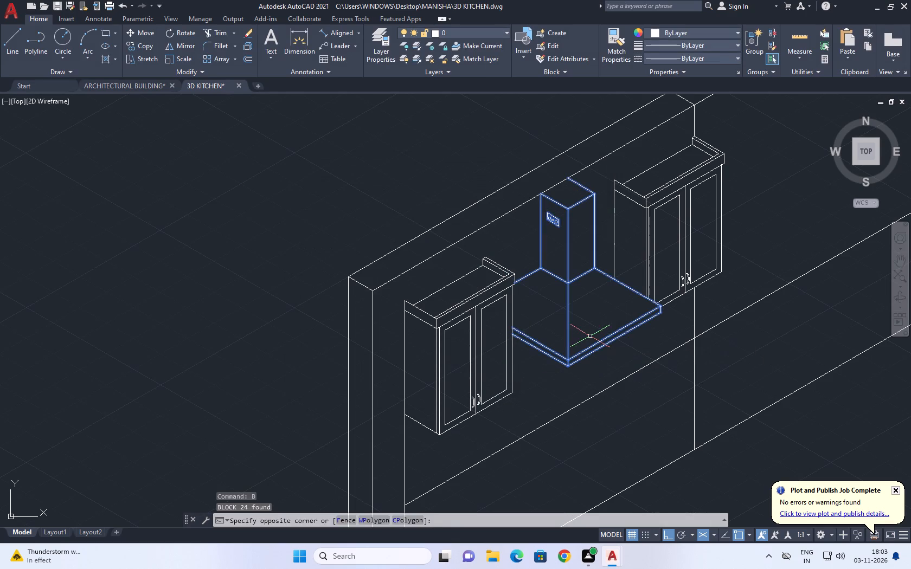
key(Escape)
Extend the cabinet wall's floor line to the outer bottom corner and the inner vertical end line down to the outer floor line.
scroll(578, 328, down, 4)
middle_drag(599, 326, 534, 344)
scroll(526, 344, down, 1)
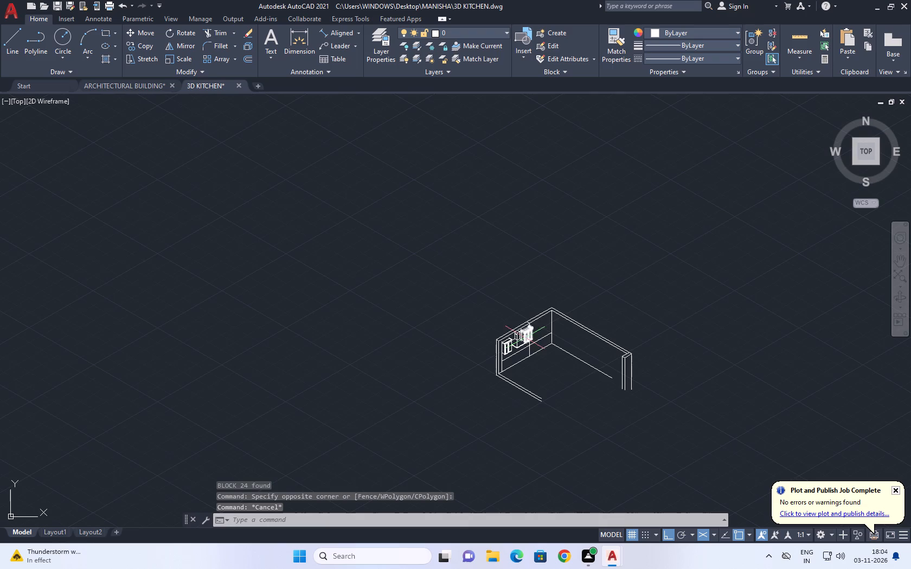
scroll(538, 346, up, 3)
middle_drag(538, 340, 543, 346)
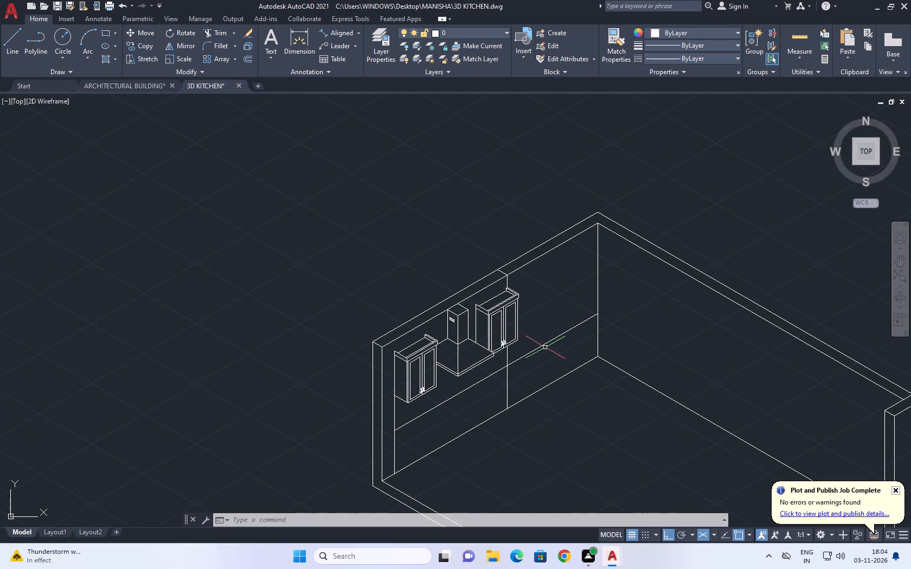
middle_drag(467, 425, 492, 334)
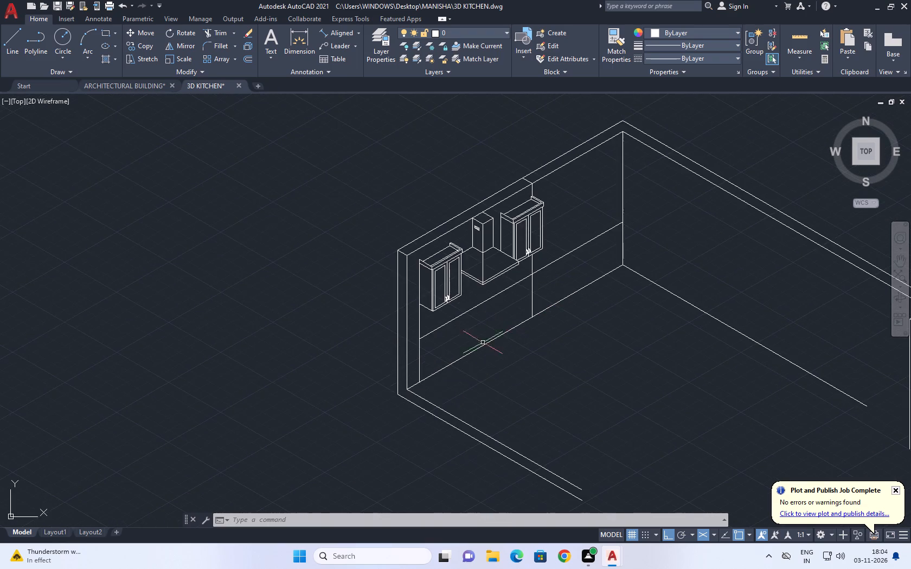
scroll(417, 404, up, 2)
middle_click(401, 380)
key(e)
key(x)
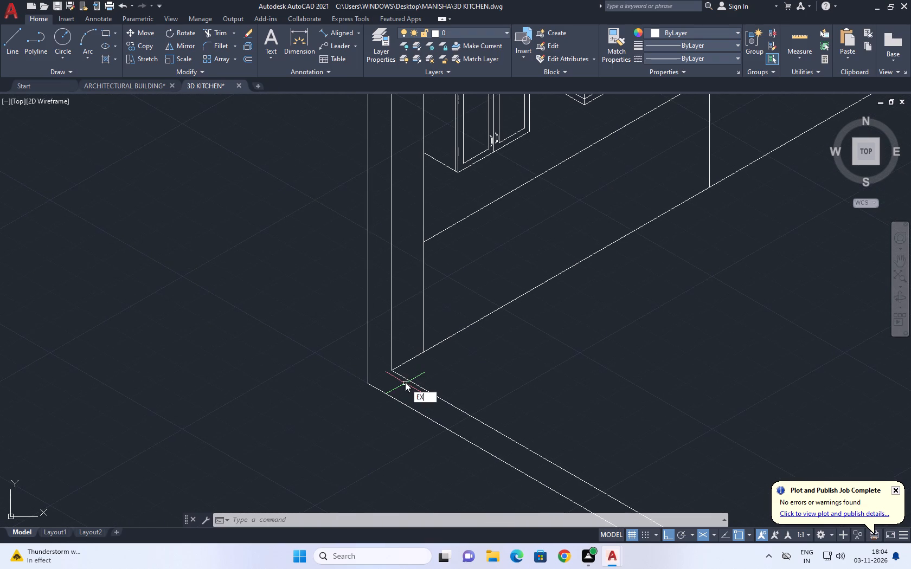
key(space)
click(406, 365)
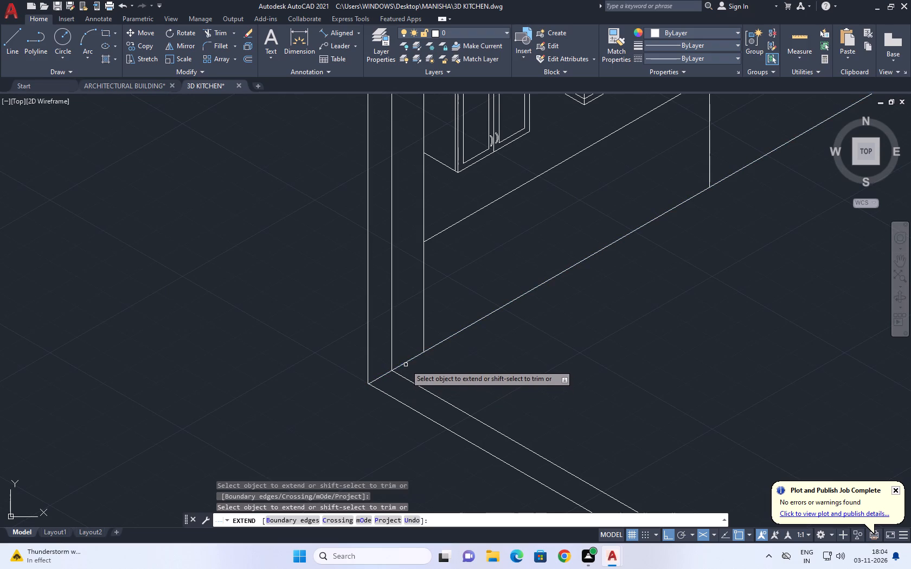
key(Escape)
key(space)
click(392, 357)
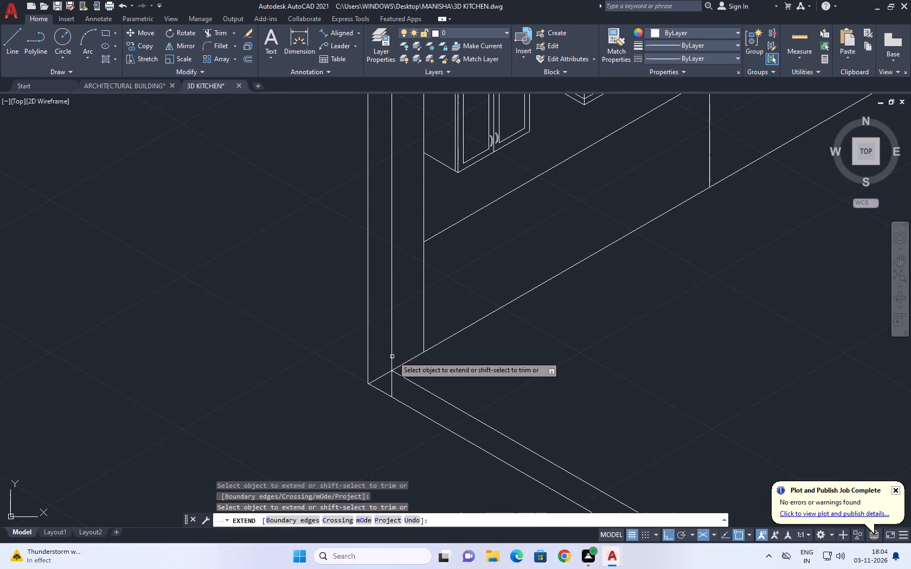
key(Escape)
Extend the adjoining wall's inner floor line back to the outer vertical edge at the cabinet wall's open end.
scroll(397, 349, down, 1)
middle_drag(399, 355, 413, 390)
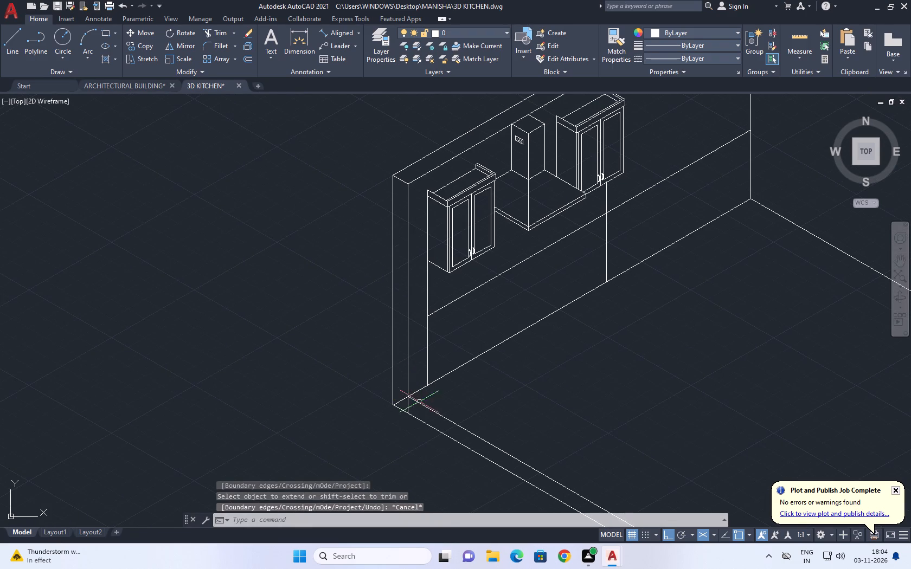
key(space)
click(421, 405)
key(Escape)
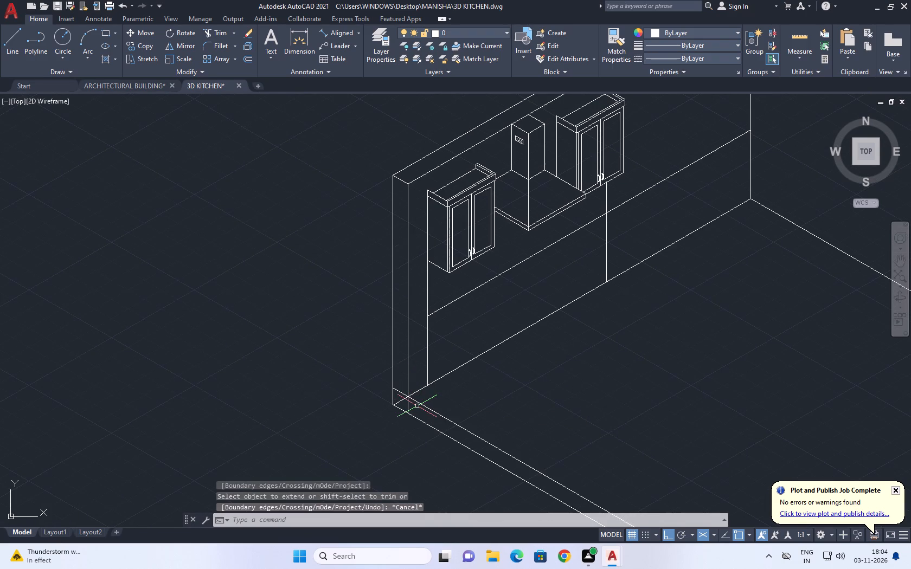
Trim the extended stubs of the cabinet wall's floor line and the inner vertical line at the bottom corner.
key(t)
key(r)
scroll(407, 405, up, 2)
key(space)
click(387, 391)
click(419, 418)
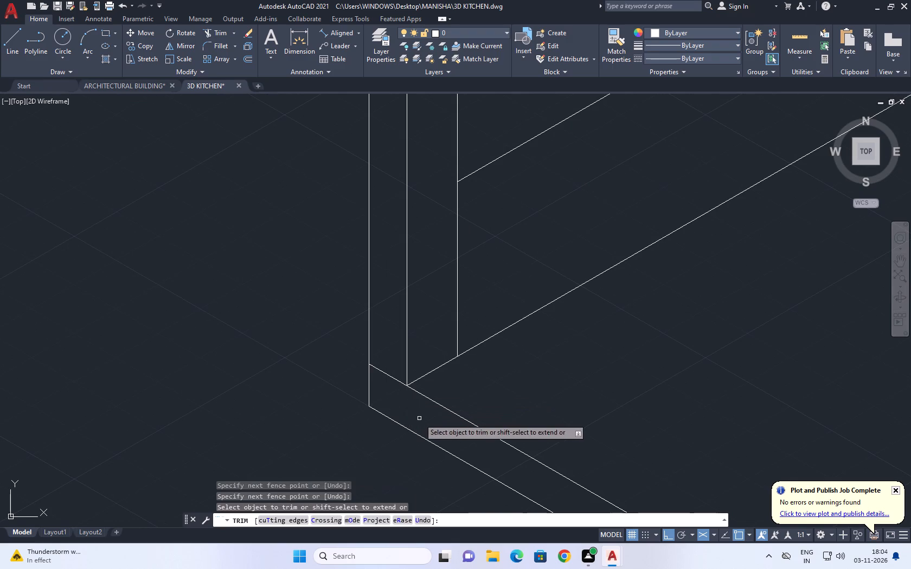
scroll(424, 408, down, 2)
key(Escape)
Trim the vertical wall line between the underside of the CUBOARD 2 cabinet and the mid-height wall line.
middle_drag(491, 351, 428, 382)
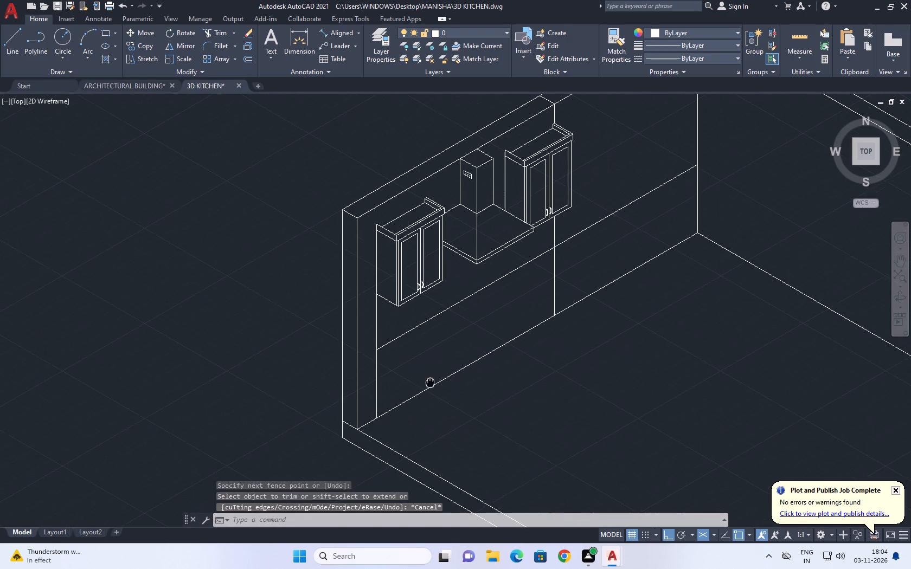
middle_drag(509, 290, 455, 367)
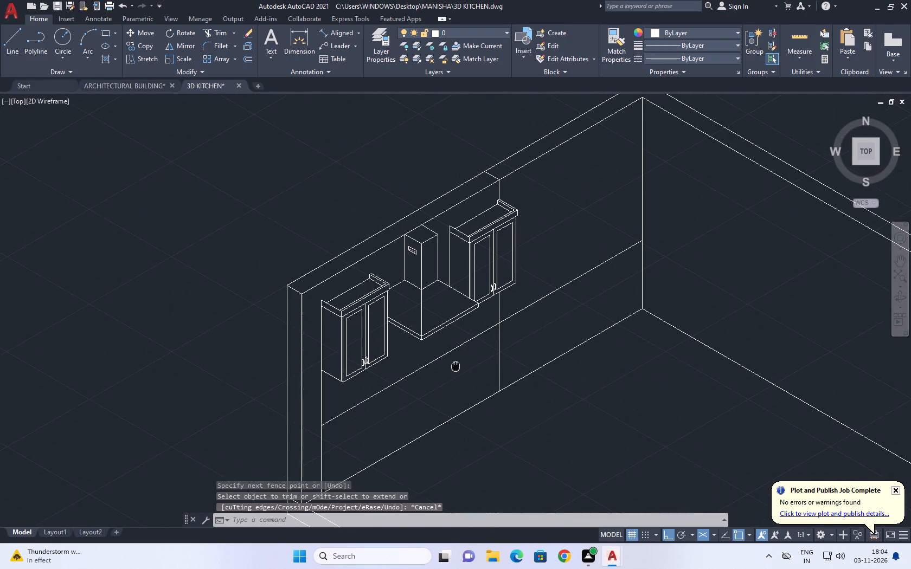
middle_drag(388, 377, 487, 289)
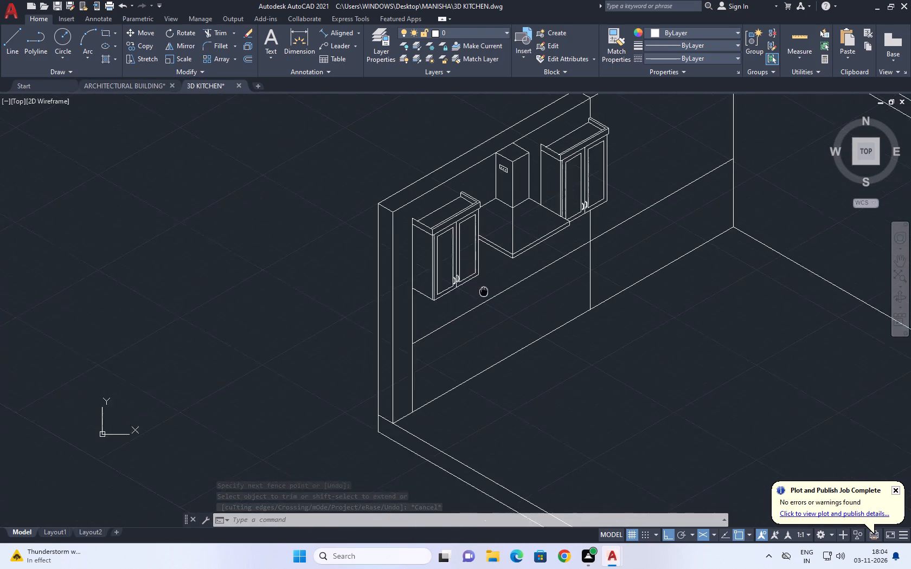
middle_drag(487, 289, 492, 285)
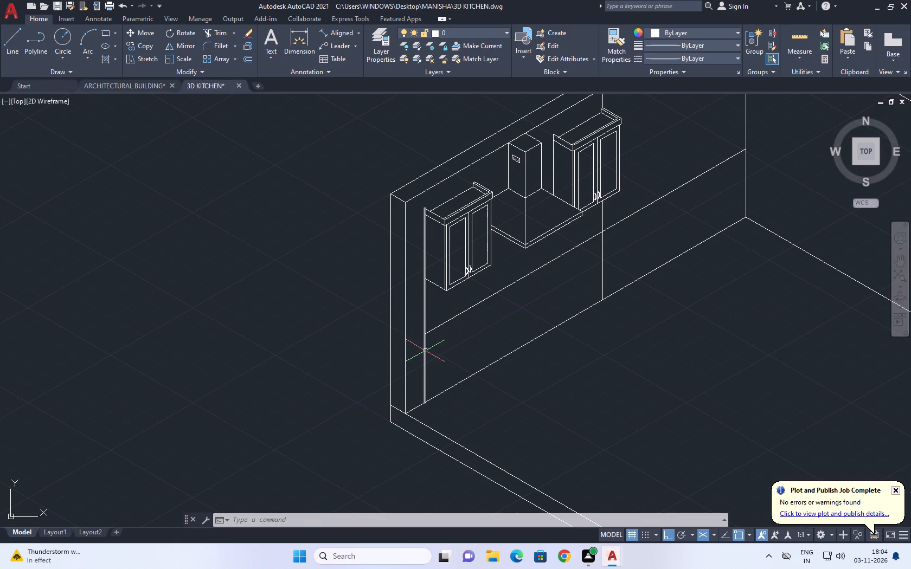
key(t)
key(r)
key(space)
click(425, 315)
key(Escape)
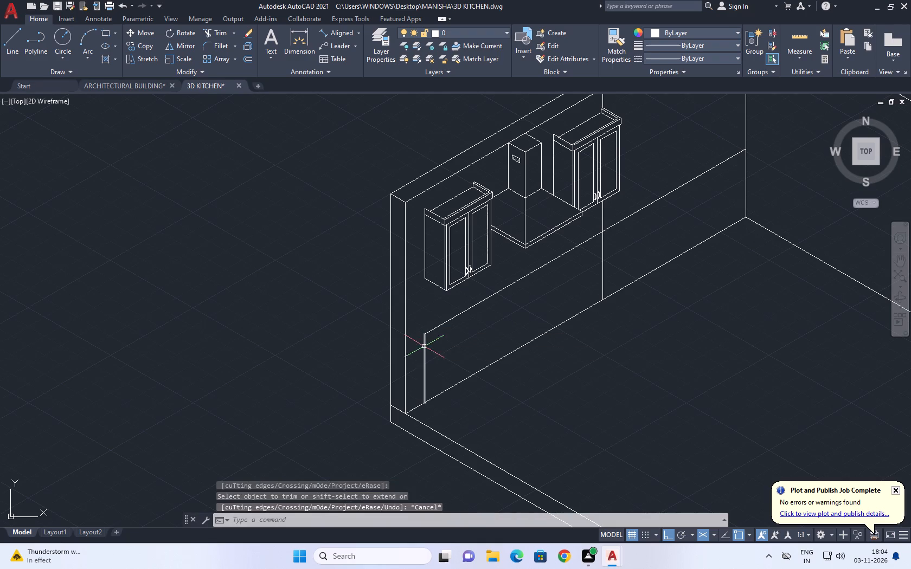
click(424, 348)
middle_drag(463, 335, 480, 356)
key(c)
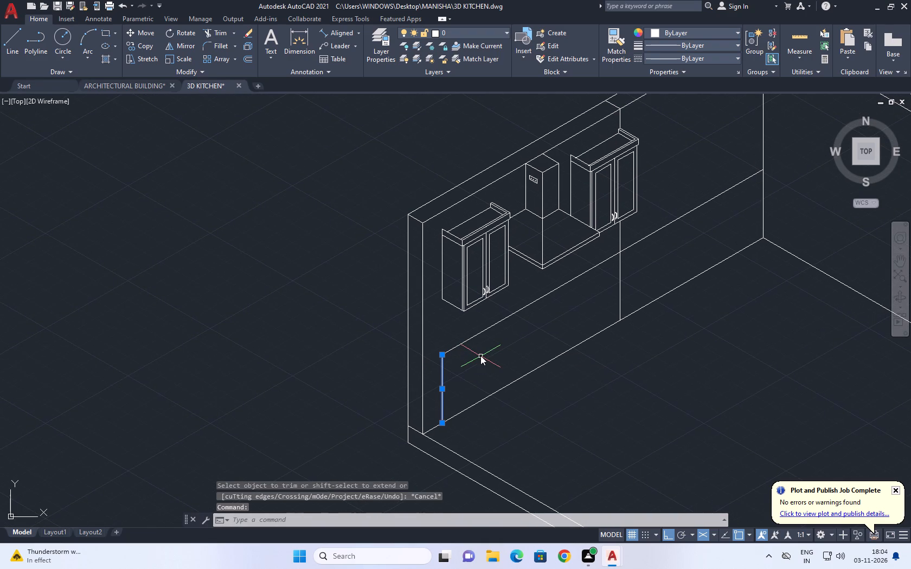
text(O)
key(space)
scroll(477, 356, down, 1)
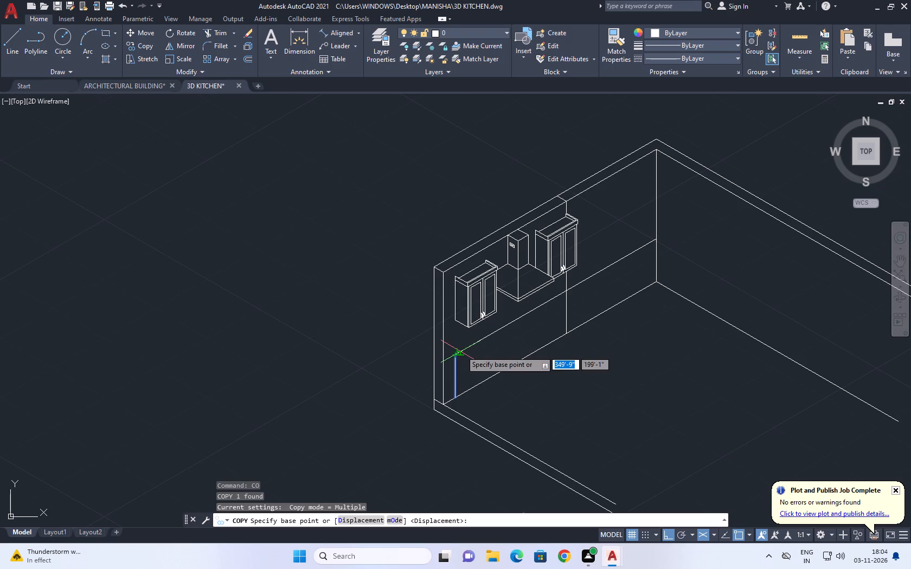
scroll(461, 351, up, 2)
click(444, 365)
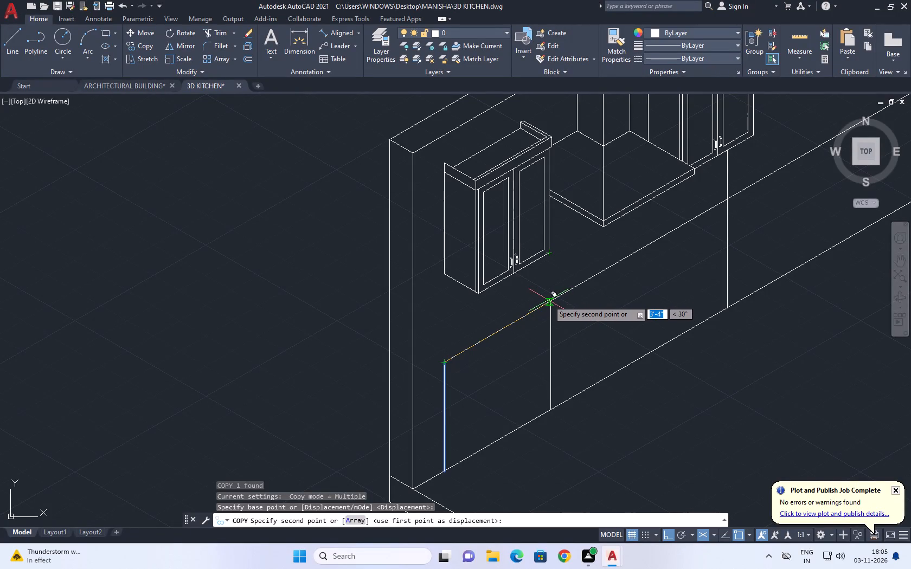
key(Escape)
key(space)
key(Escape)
Draw a vertical line about 5'-8" long from the CUBOARD 2 cabinet's lower front corner nearest the box down past the floor line.
key(l)
key(space)
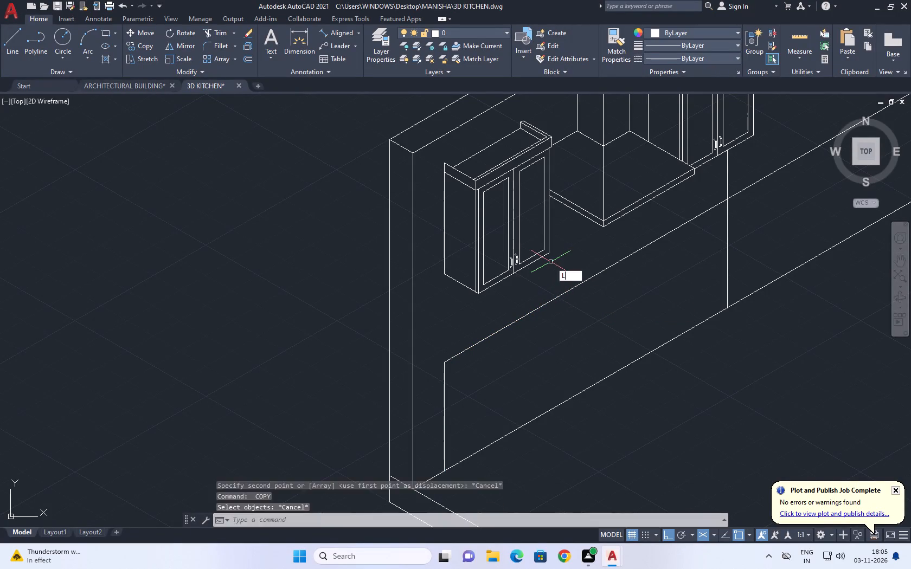
click(550, 254)
key(F5)
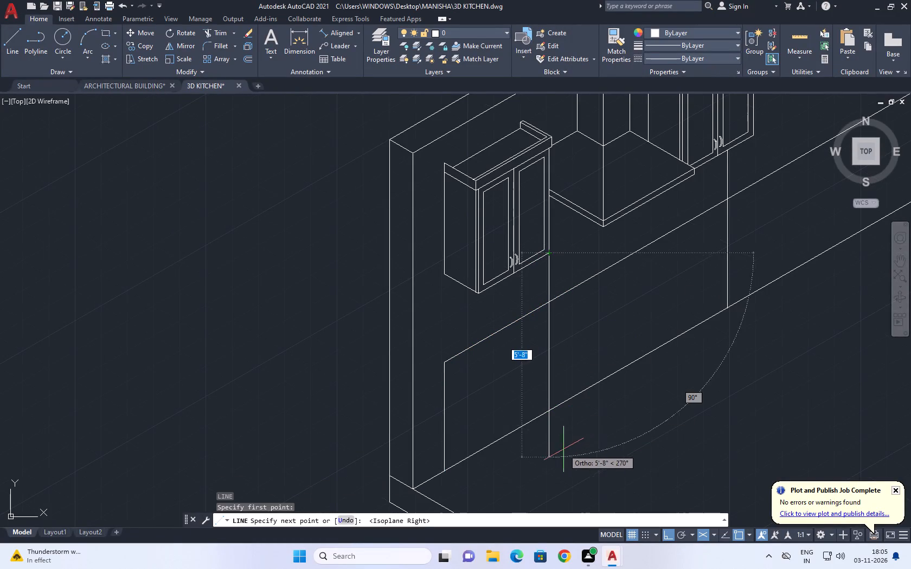
click(561, 452)
key(Escape)
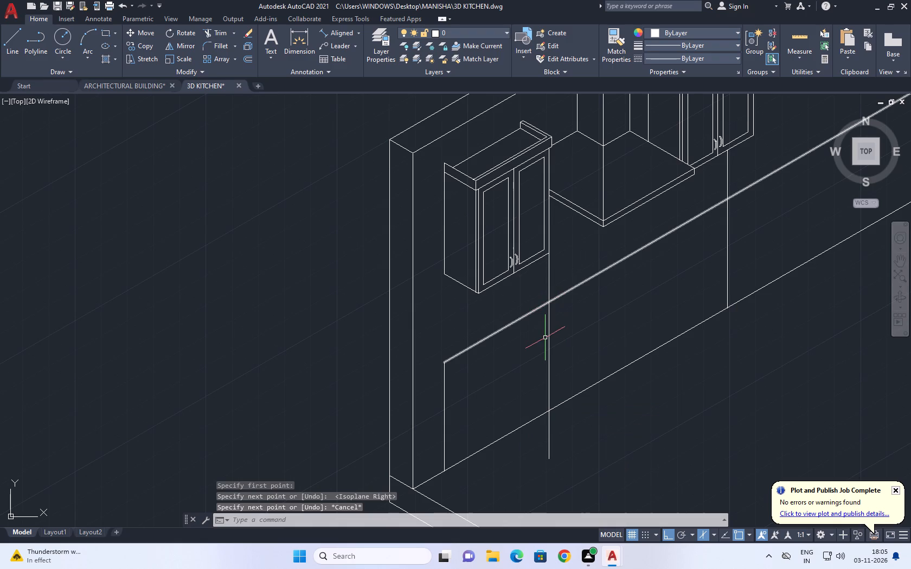
Trim the new vertical line above the mid-height wall line and below the floor line.
text(TR)
key(space)
click(548, 292)
click(572, 424)
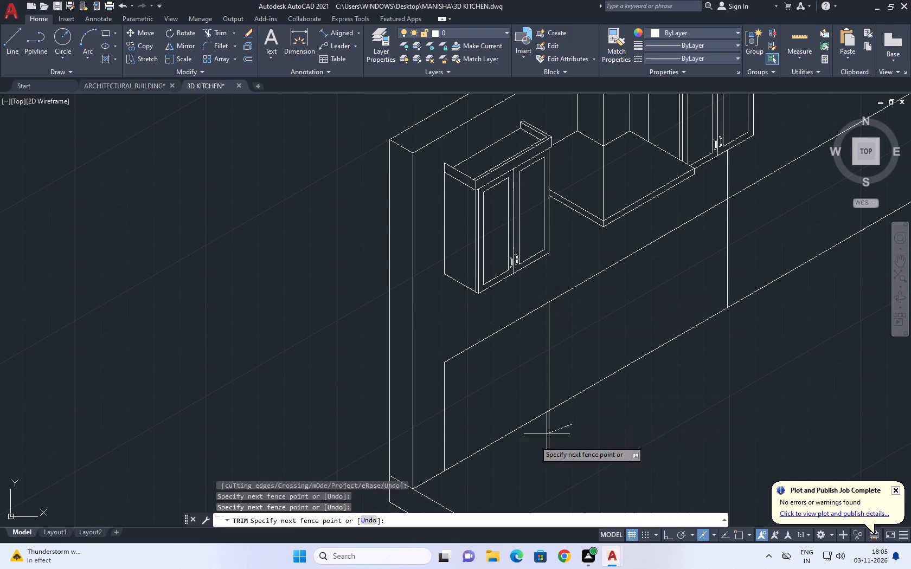
click(533, 443)
scroll(569, 387, down, 2)
key(Escape)
Draw the lower unit's side panel from the mid-height wall line's corner end: 2' outward, 36" down, and back to the floor line.
scroll(538, 391, up, 2)
middle_drag(532, 390, 535, 325)
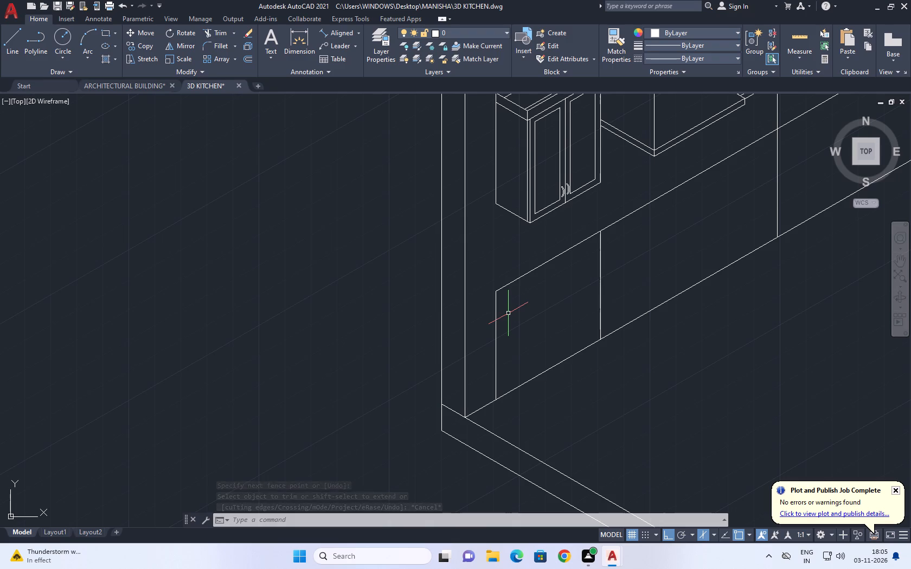
middle_drag(508, 319, 508, 303)
scroll(508, 319, up, 1)
text(L)
key(space)
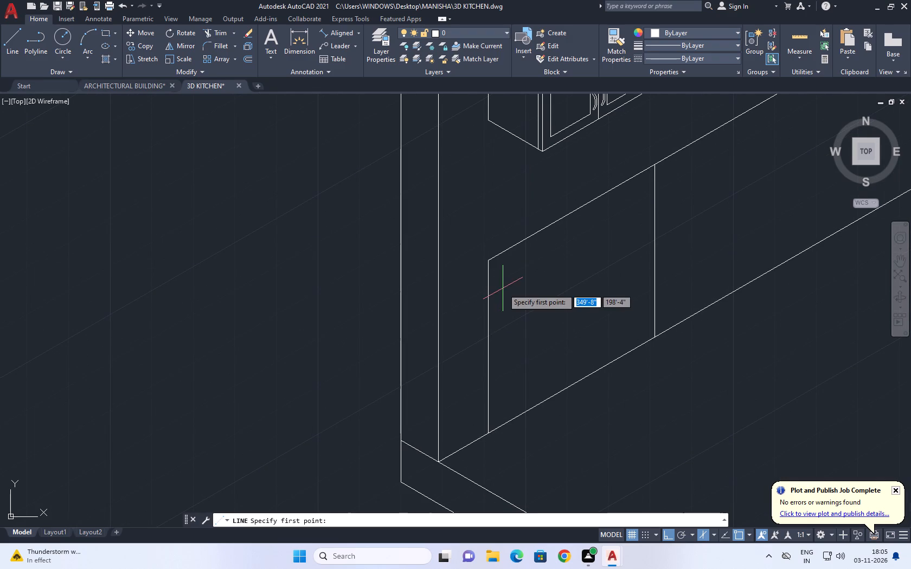
click(487, 257)
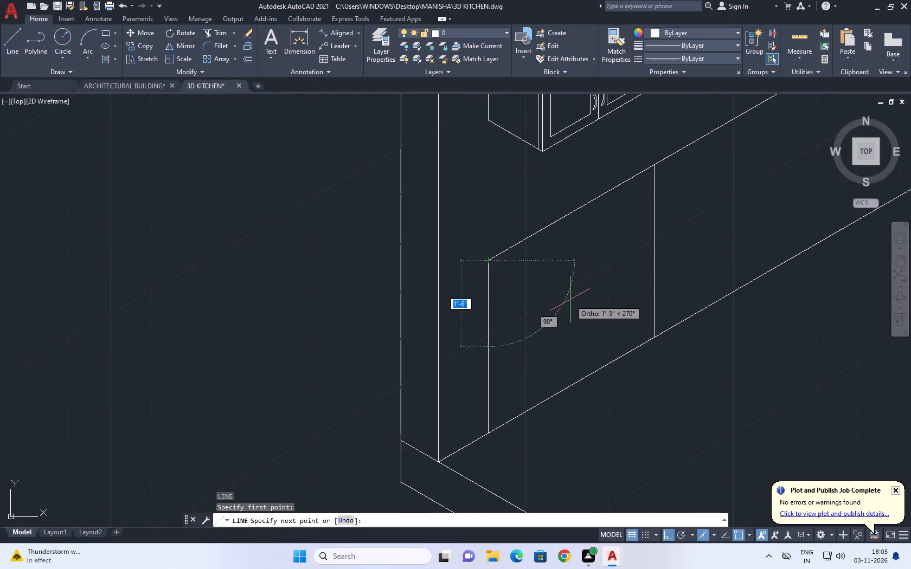
key(F5)
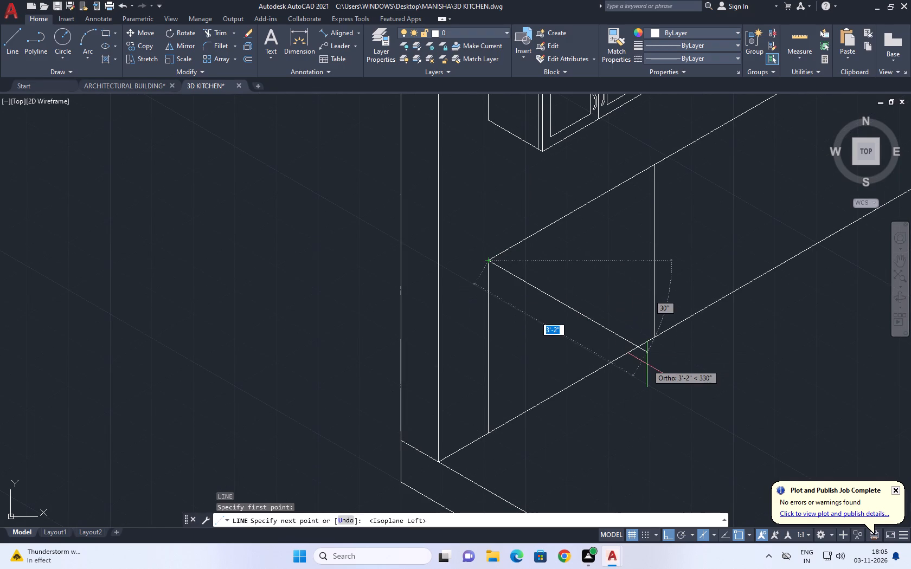
key(2)
key(apostrophe)
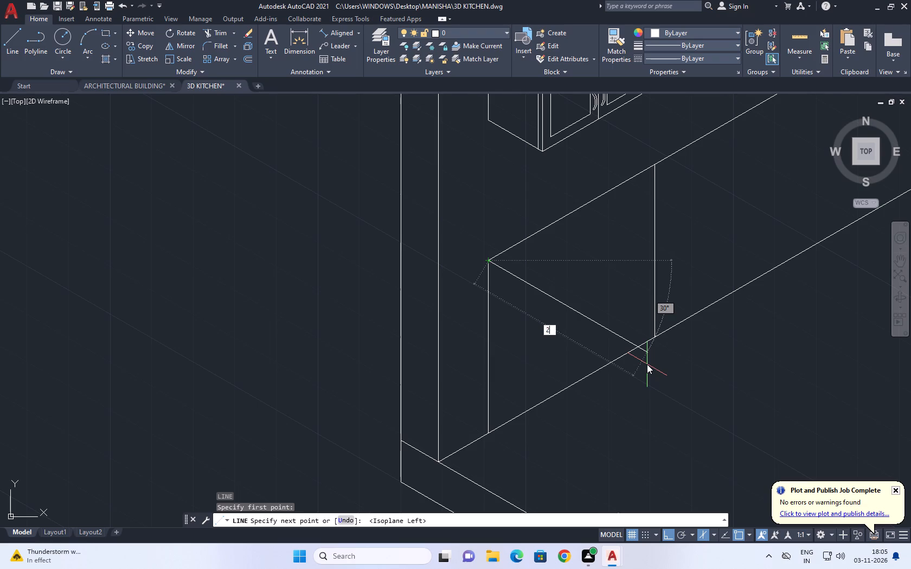
key(Return)
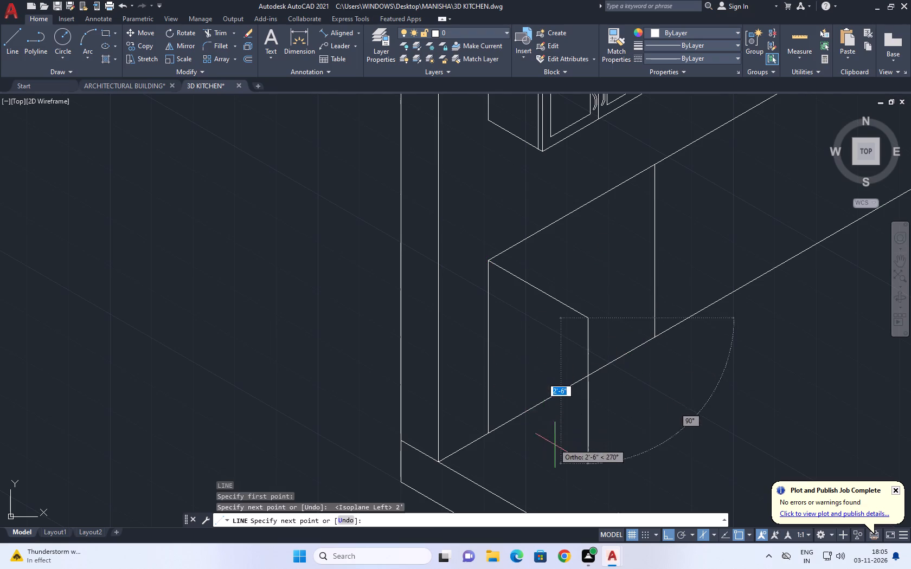
middle_drag(557, 447, 550, 383)
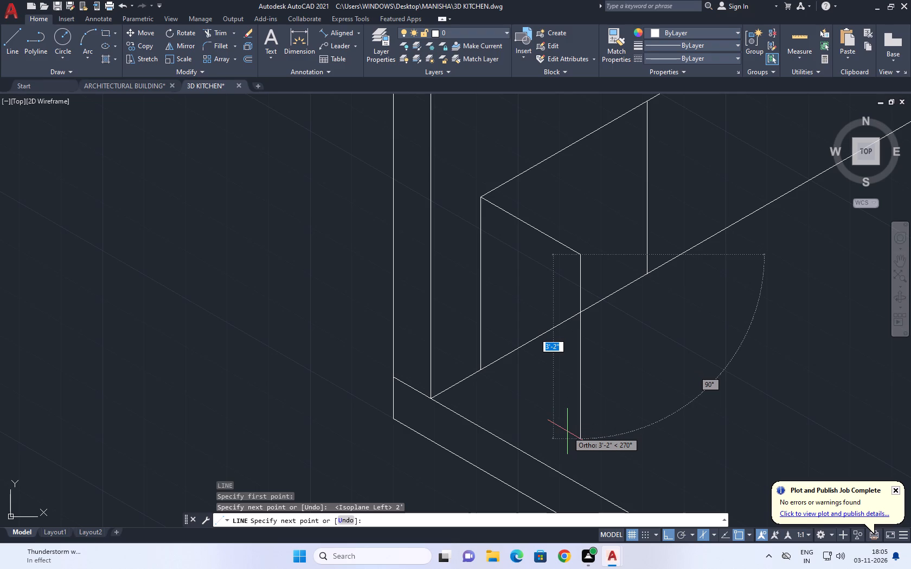
text(36)
key(Return)
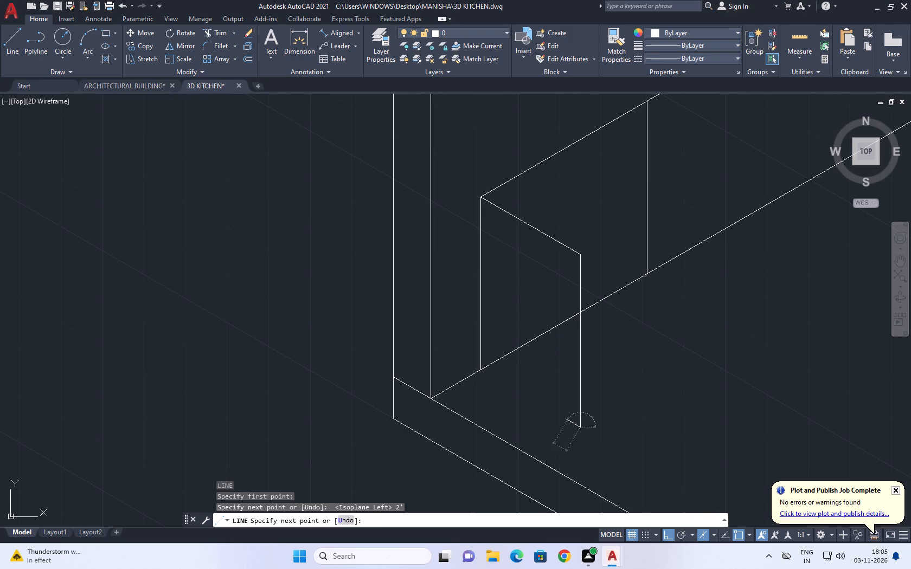
click(482, 368)
key(Escape)
Trim the floor line where it crosses the lower unit's new side panel.
text(TR)
key(space)
click(512, 355)
click(525, 332)
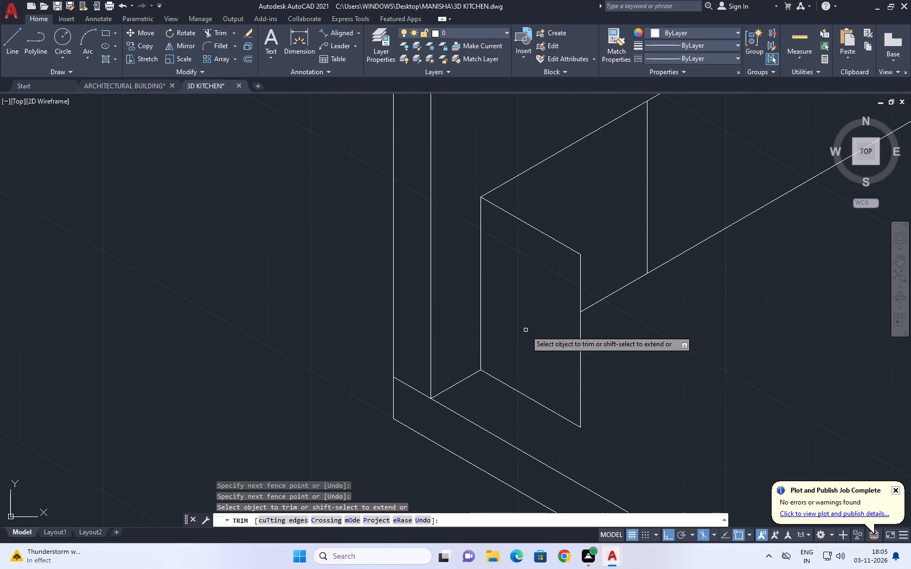
scroll(525, 331, down, 1)
key(Escape)
Copy the side panel's sloping top edge 2" straight down.
middle_drag(546, 310, 549, 320)
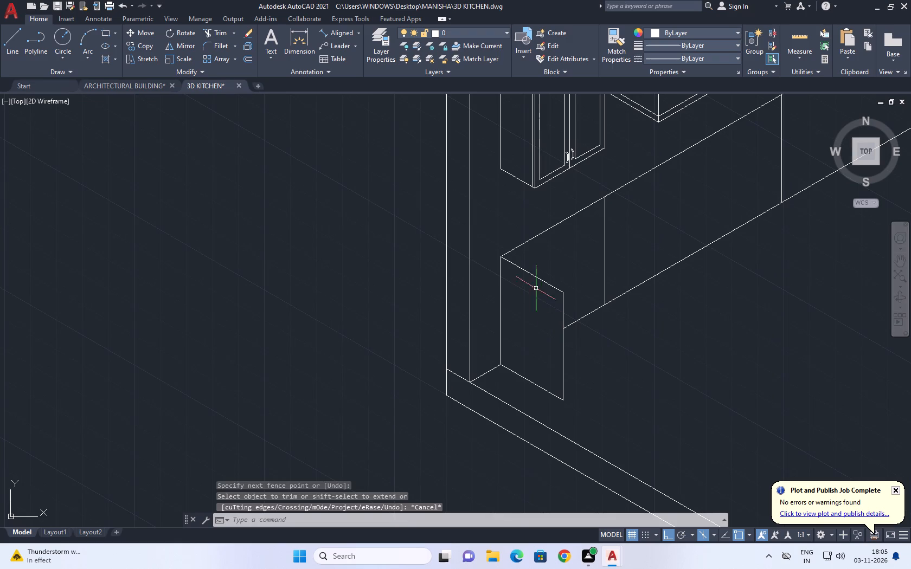
click(536, 276)
middle_drag(524, 277, 537, 326)
text(CO)
key(space)
scroll(538, 328, up, 2)
click(540, 326)
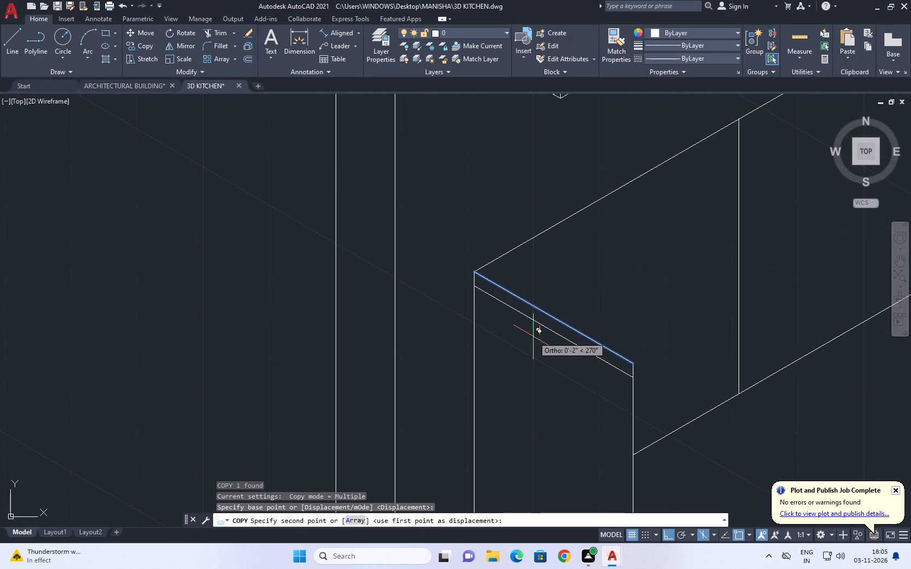
text(2)
key(space)
key(Escape)
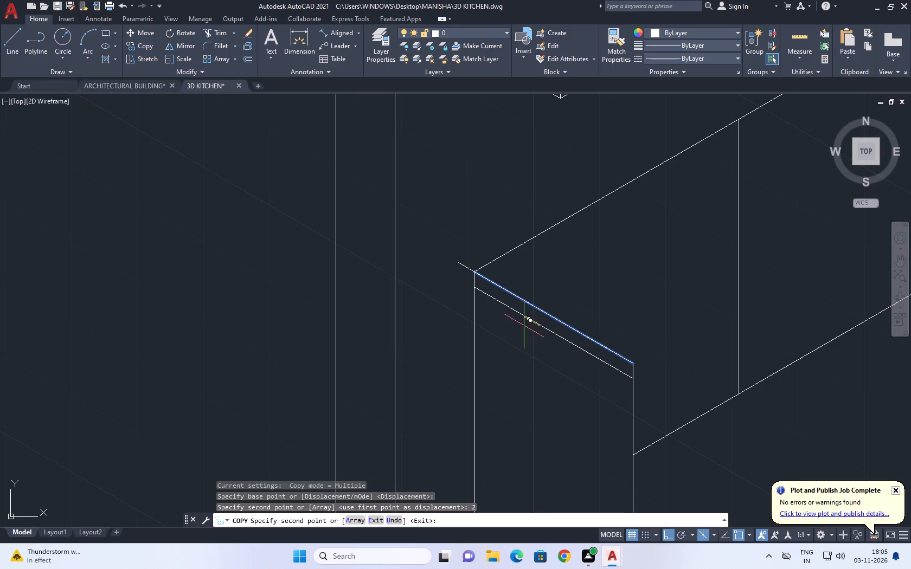
Copy the two parallel top edge lines 2" outward along the wall direction, toward the wall corner.
click(520, 312)
click(528, 303)
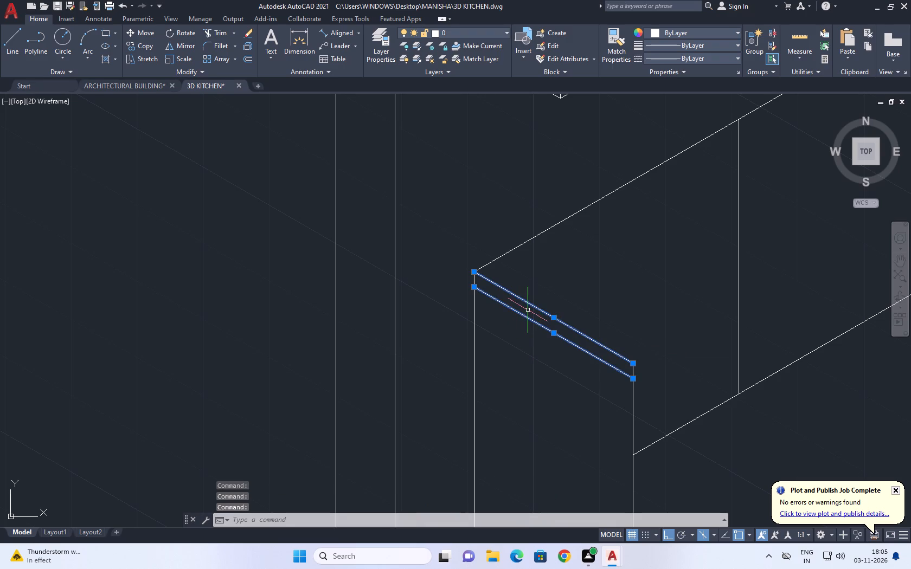
text(CO)
key(space)
click(527, 314)
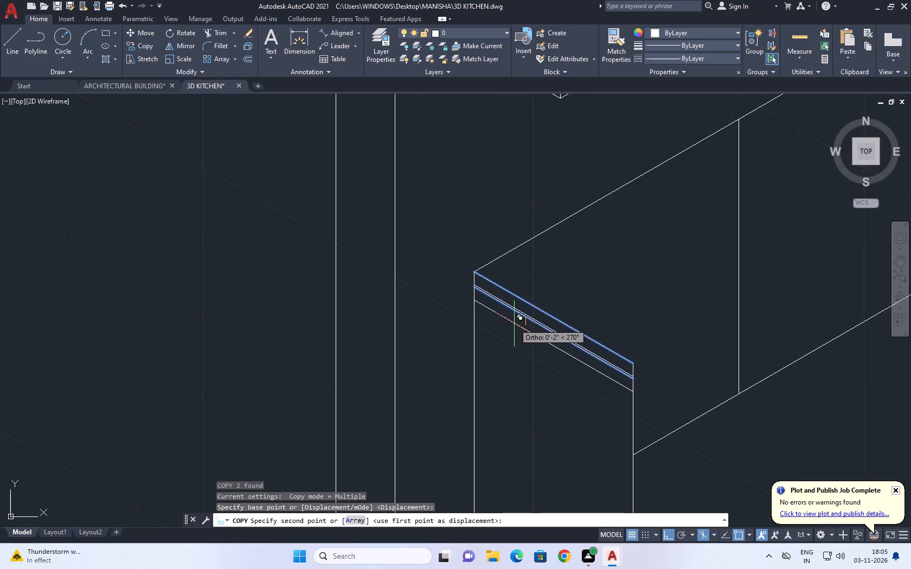
key(F5)
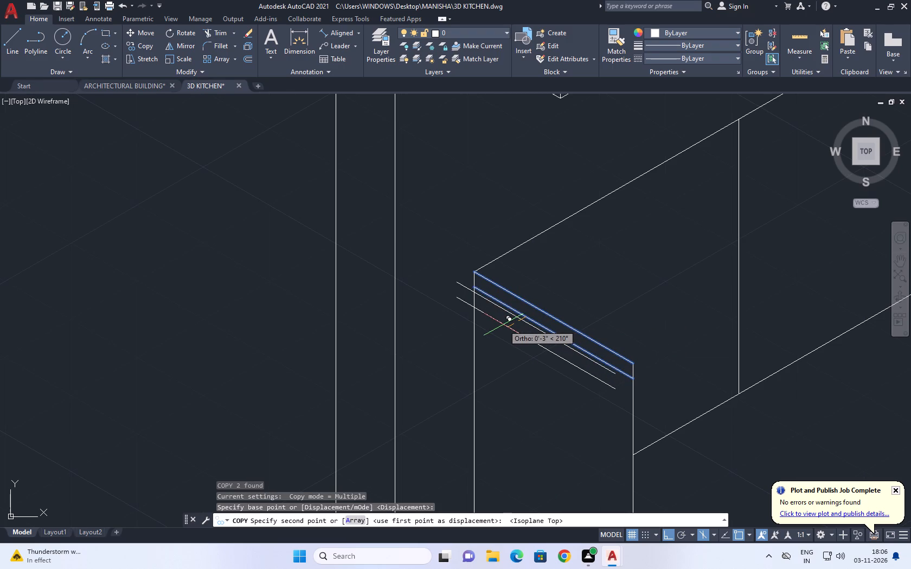
key(2)
key(space)
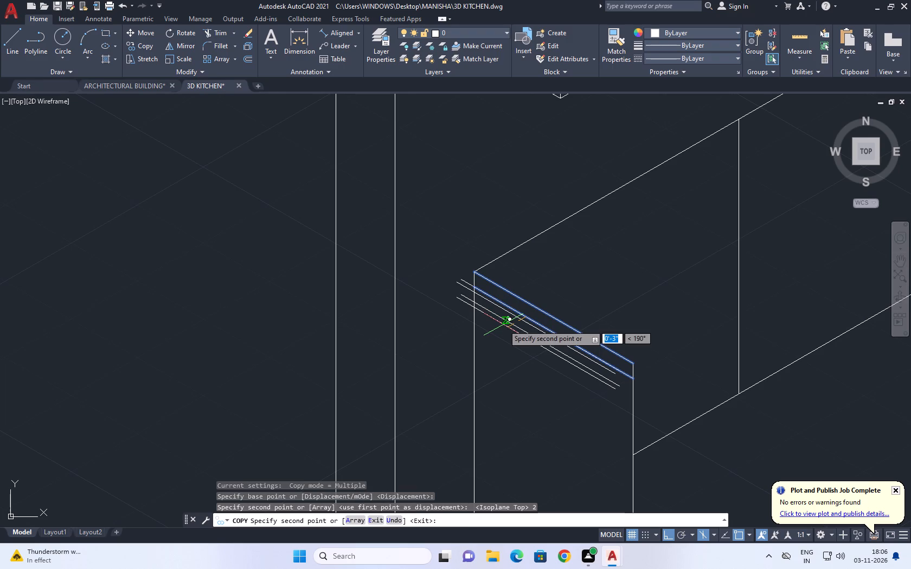
key(Escape)
Extend the mid-height wall line to the outer copy of the side panel's top edge.
text(EX)
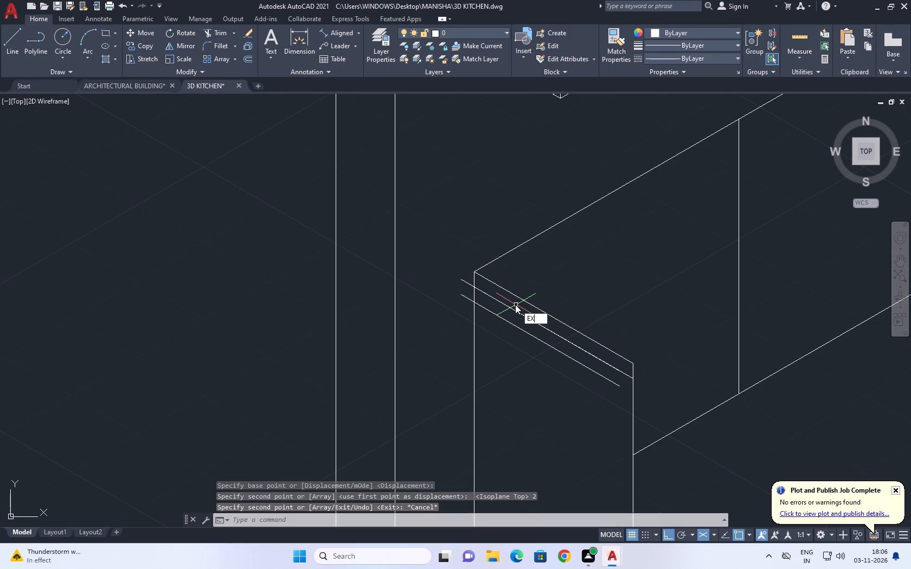
key(space)
click(501, 258)
key(Escape)
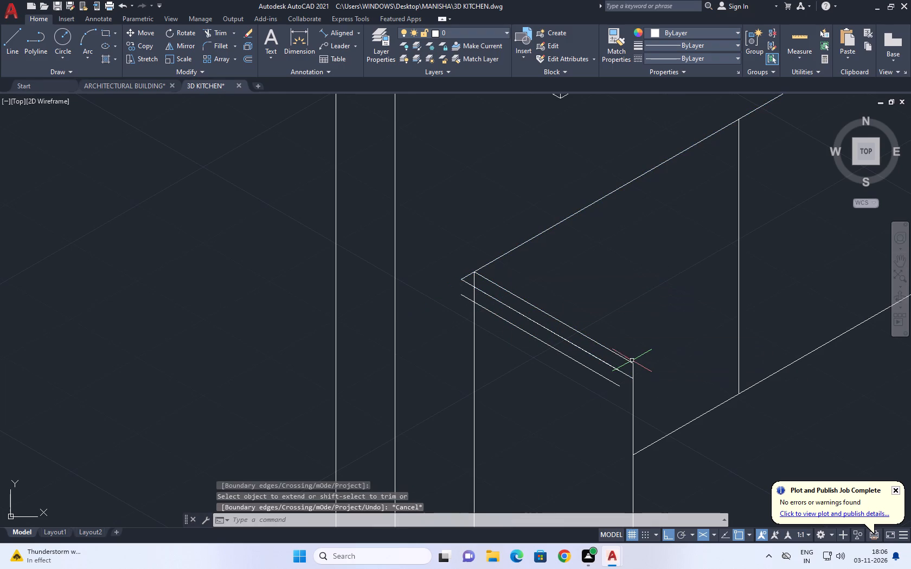
Draw a line from the side panel's front top corner along the wall direction, past the outer copied edges.
text(L)
key(space)
scroll(624, 364, up, 2)
click(641, 365)
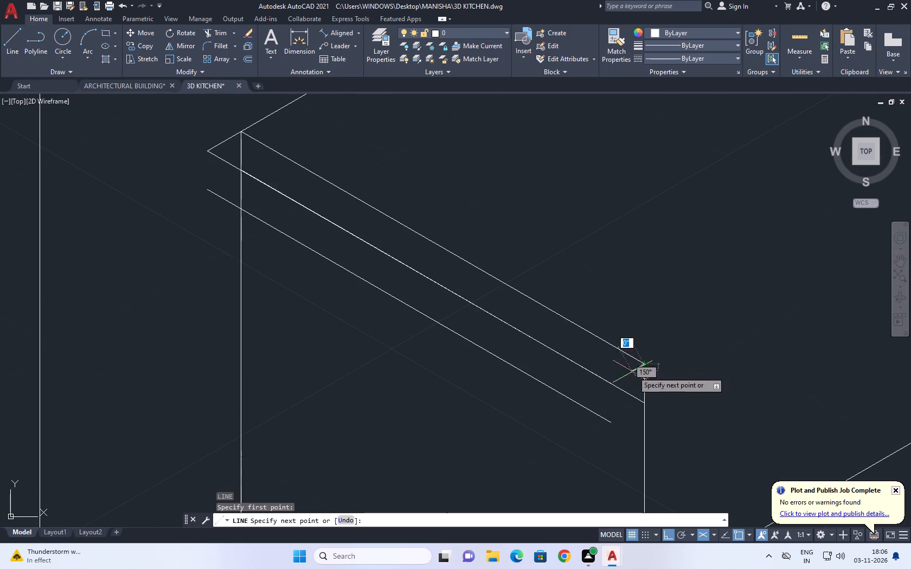
click(573, 419)
middle_drag(622, 413, 618, 373)
key(Escape)
Draw a vertical line up from the front end of the lower outer copied edge, past the panel's top edge.
key(space)
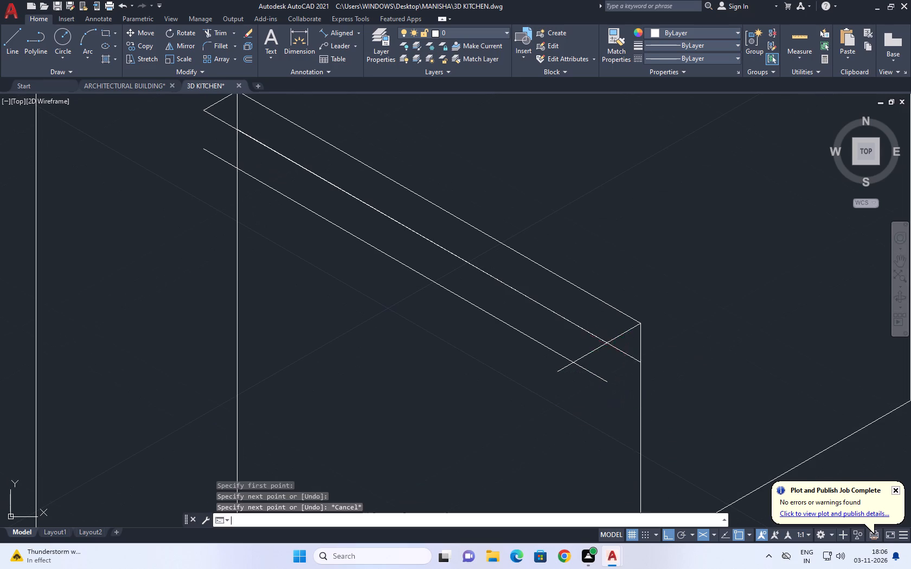
click(606, 382)
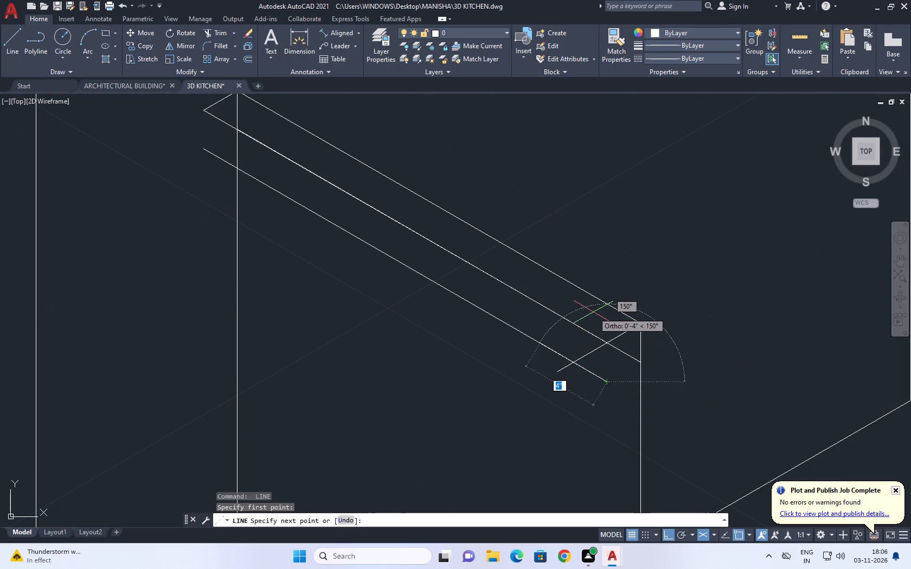
key(F5)
click(598, 263)
key(Escape)
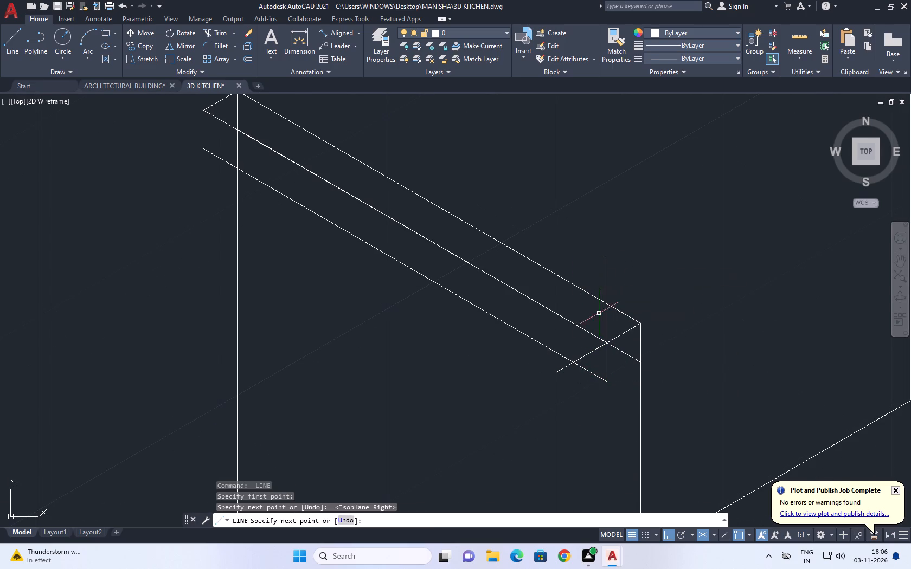
Trim the part of the vertical end line that runs above the countertop's top edges.
key(t)
key(r)
key(space)
click(610, 319)
click(599, 315)
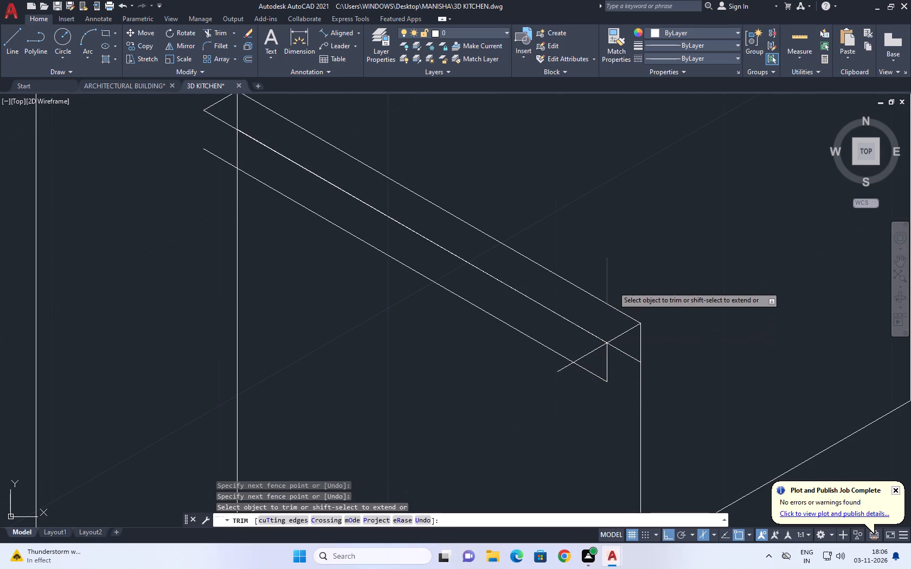
click(613, 286)
click(586, 268)
key(Escape)
Draw a line from the front end of the lower outer edge along the wall direction, past the side panel's front edge.
middle_drag(602, 395, 597, 403)
key(l)
key(space)
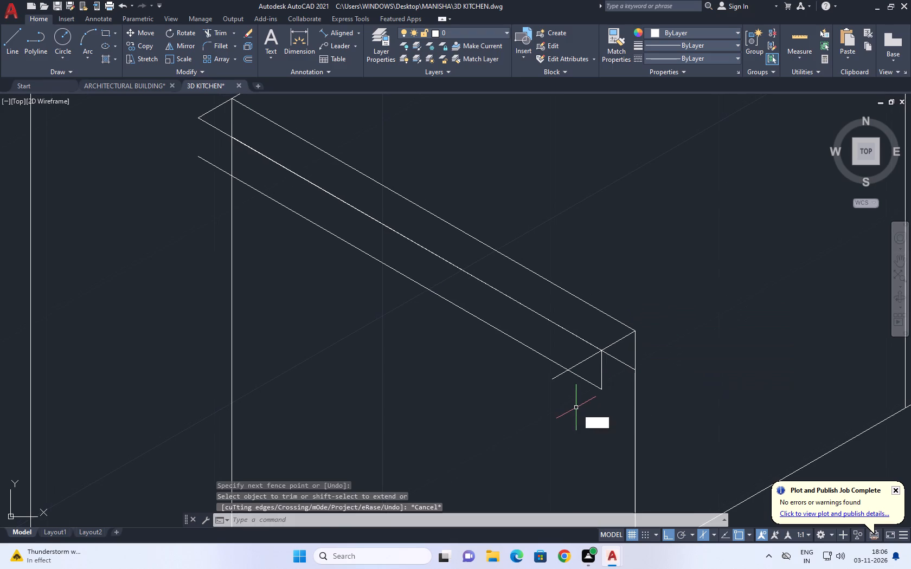
click(600, 391)
click(646, 363)
key(Escape)
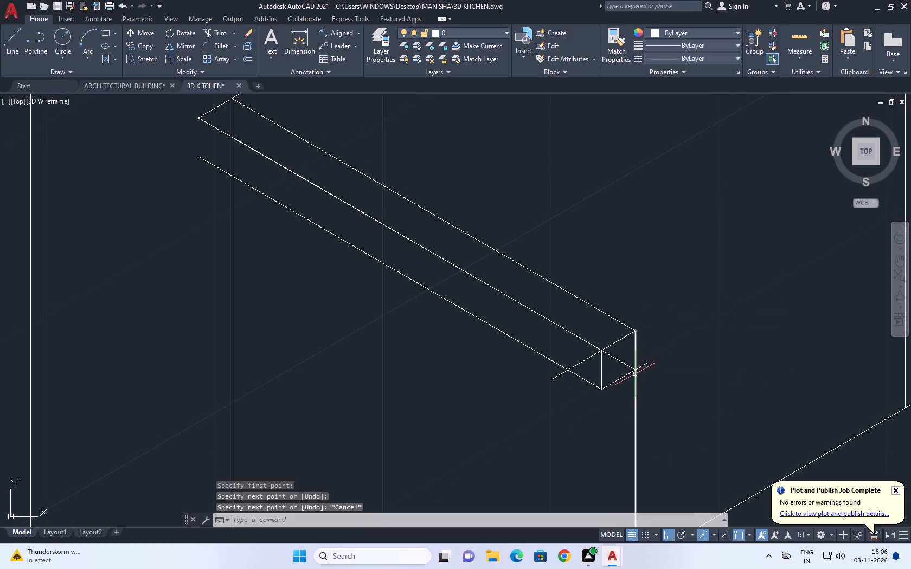
Trim the line ends projecting past the countertop's front corner and the inner lower edge crossing its end face.
text(TR)
key(space)
click(589, 365)
click(583, 347)
click(556, 376)
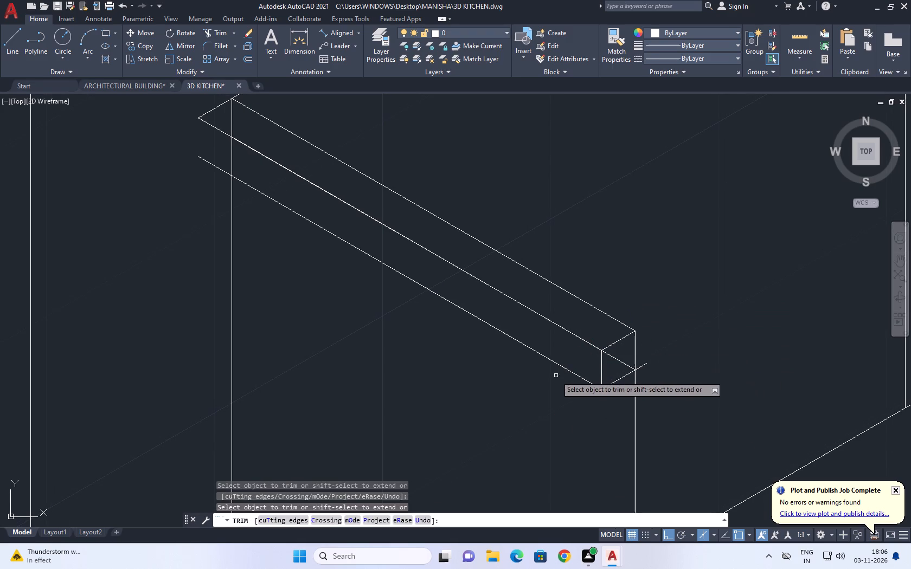
scroll(653, 373, up, 3)
click(612, 338)
click(619, 389)
click(544, 324)
drag(519, 351, 507, 357)
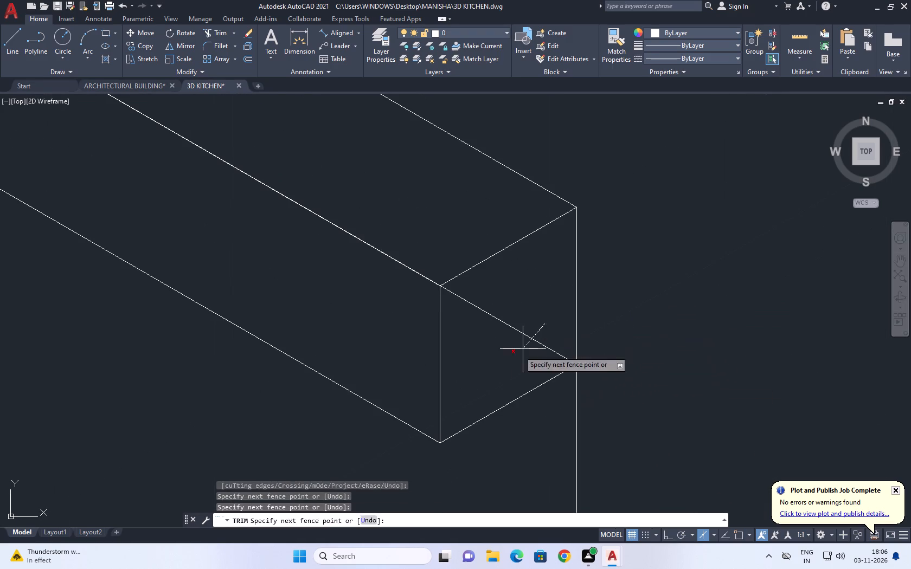
drag(507, 357, 502, 357)
Trim away the leftover inner lower edge overlapping the countertop's outer top edge.
scroll(549, 339, down, 4)
middle_drag(498, 323, 579, 371)
scroll(383, 258, up, 1)
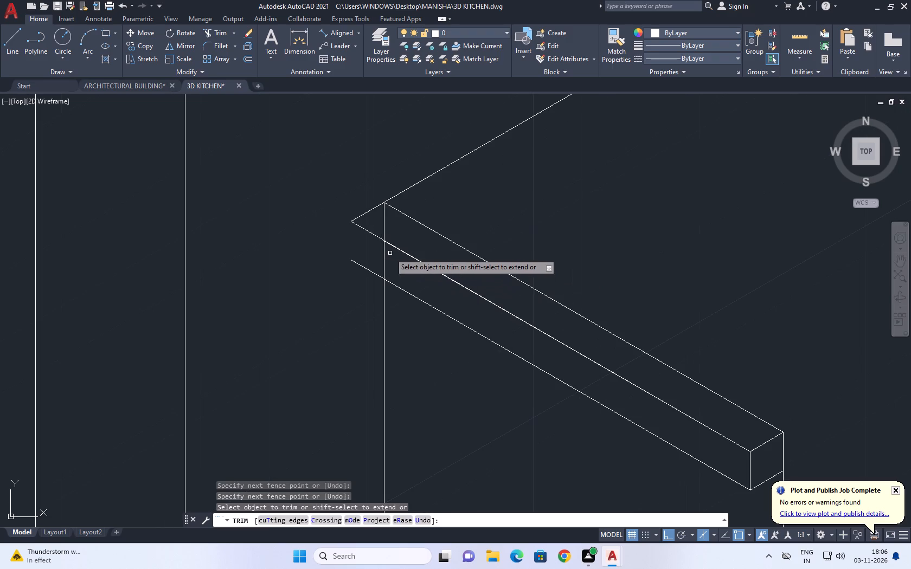
click(401, 249)
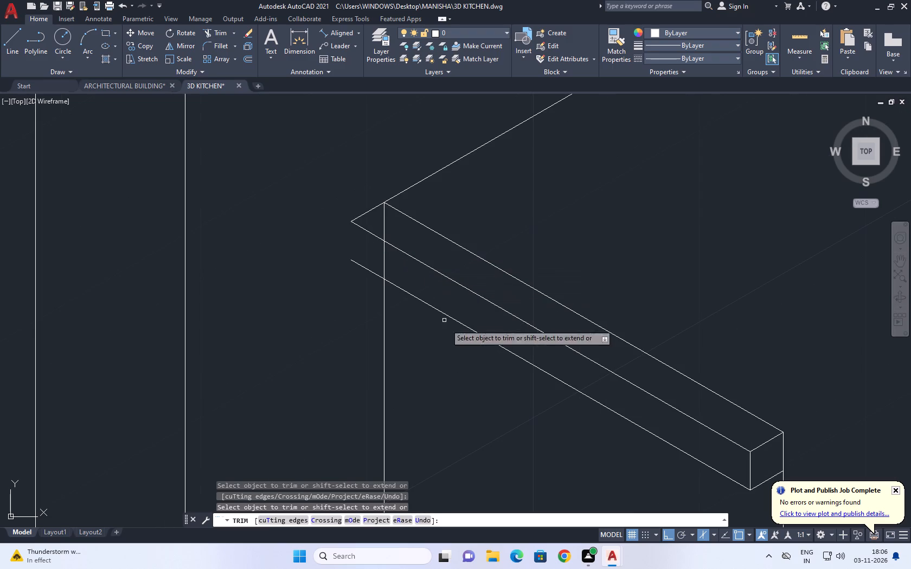
key(Escape)
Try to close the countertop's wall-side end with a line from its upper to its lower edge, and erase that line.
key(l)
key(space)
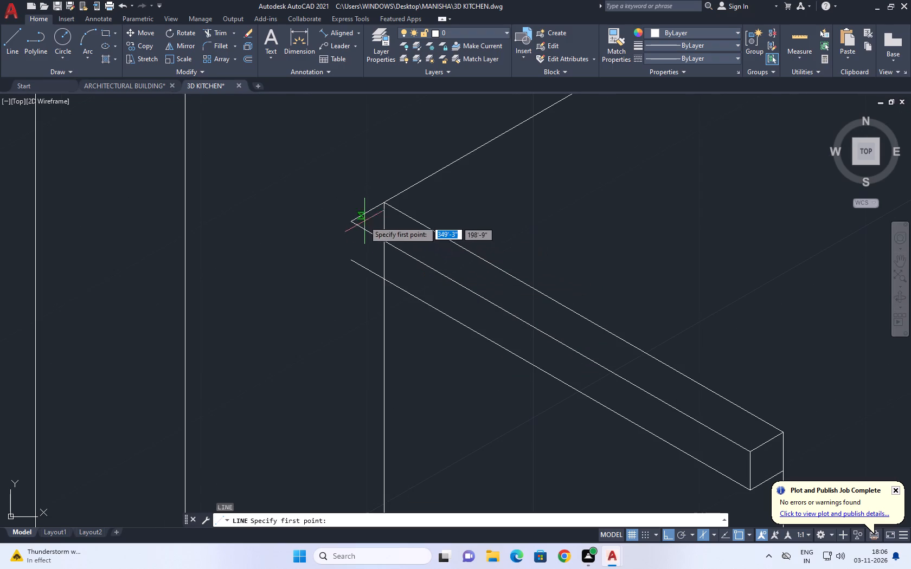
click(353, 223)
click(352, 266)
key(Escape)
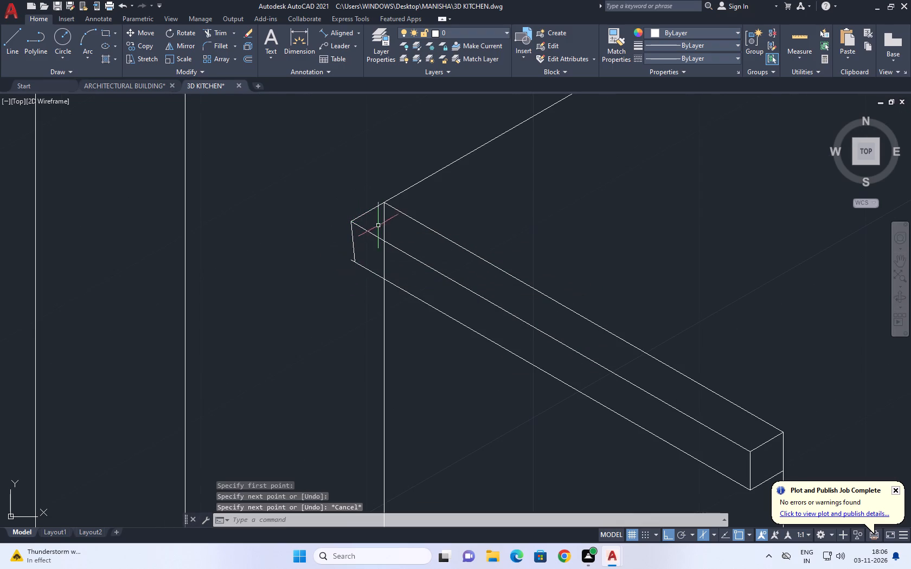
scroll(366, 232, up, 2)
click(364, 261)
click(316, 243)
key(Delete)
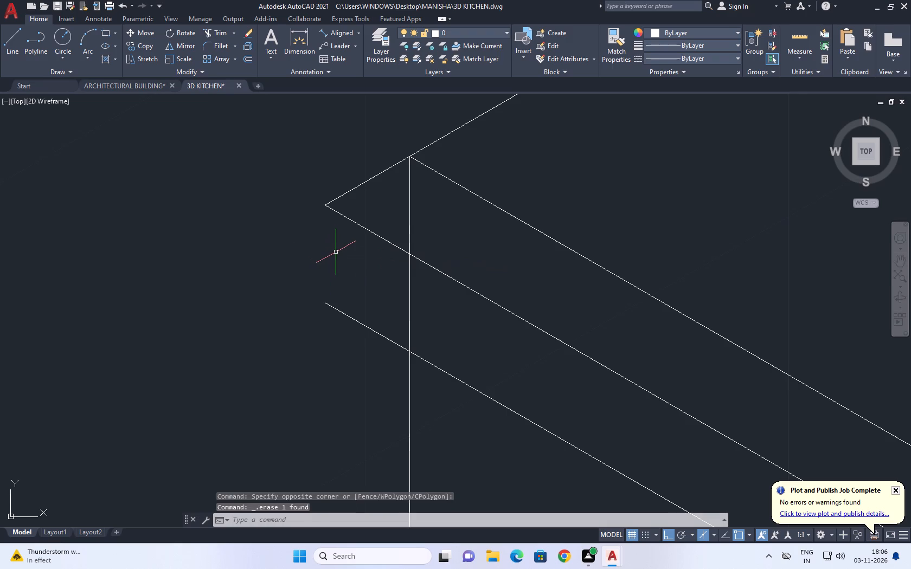
Draw a vertical line joining the lower and upper outer edges at the countertop's wall-side end.
text(L)
key(space)
click(324, 305)
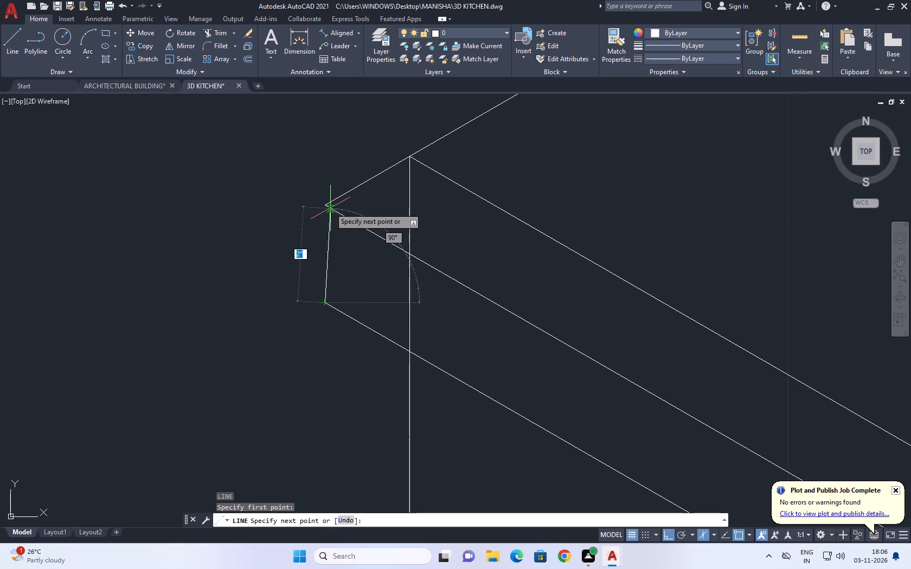
click(325, 205)
key(Escape)
Trim the side panel's wall-side vertical edge where it passes through the countertop.
text(TR)
key(space)
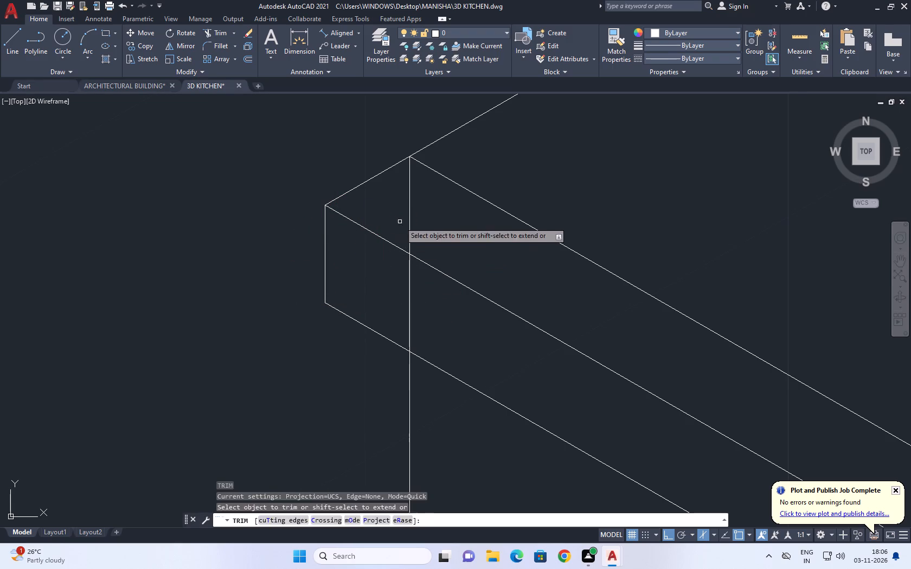
click(400, 222)
click(418, 215)
click(400, 286)
click(411, 292)
scroll(420, 294, down, 6)
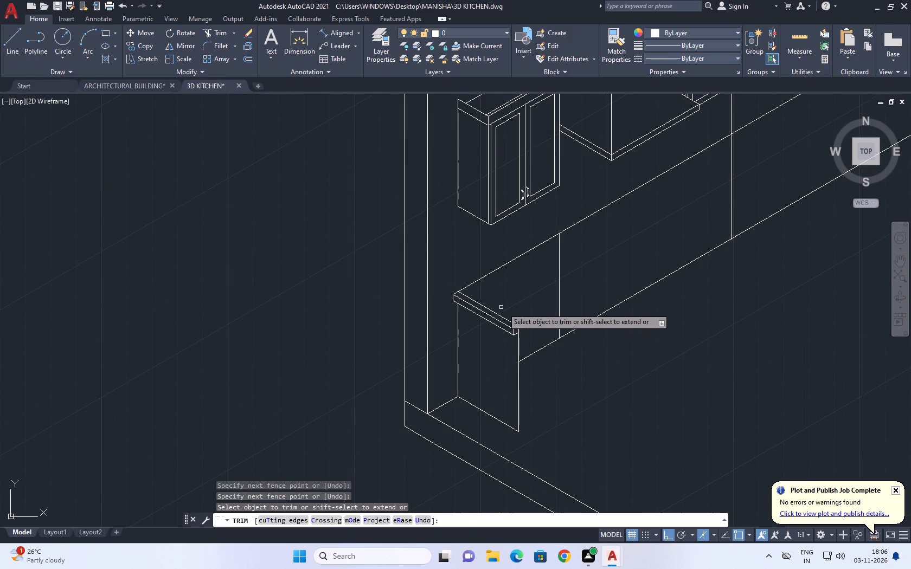
key(Escape)
Erase the inner top edge line above the side panel, keeping the outer overhang edge.
middle_drag(507, 301, 450, 342)
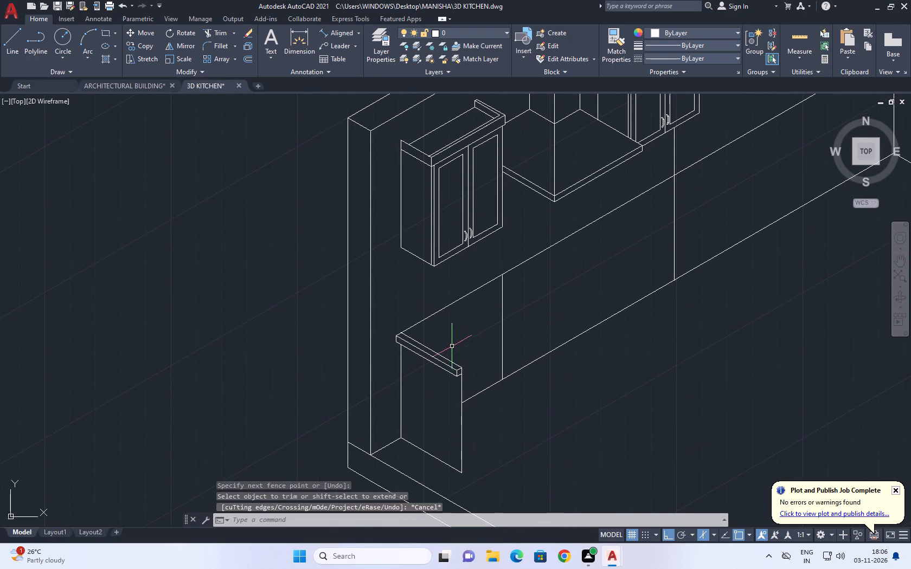
scroll(409, 323, up, 1)
middle_drag(452, 398, 462, 413)
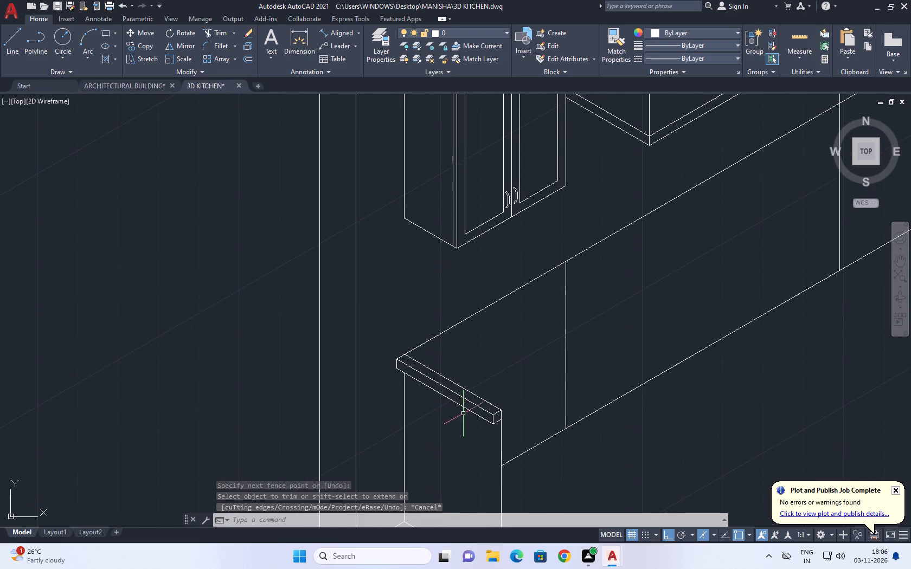
scroll(427, 372, up, 1)
click(435, 368)
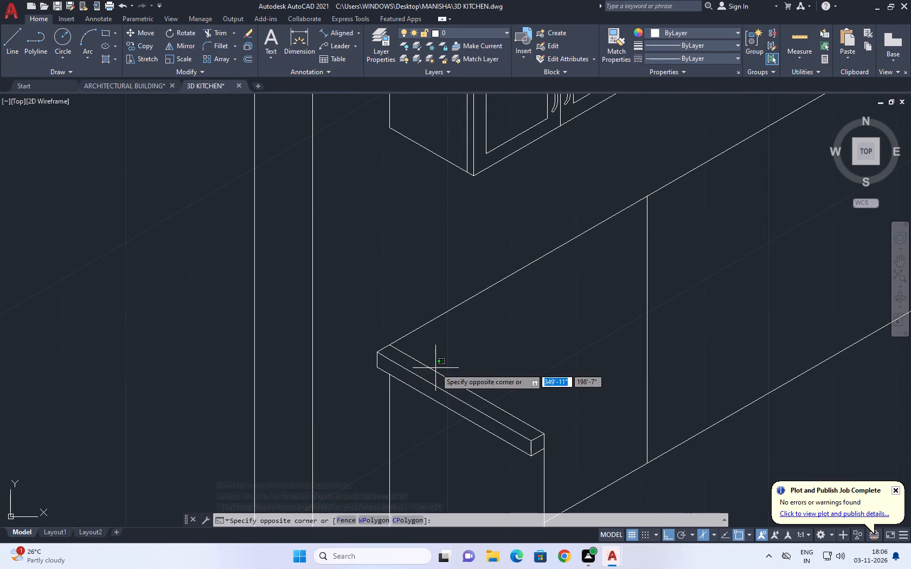
click(457, 366)
click(459, 387)
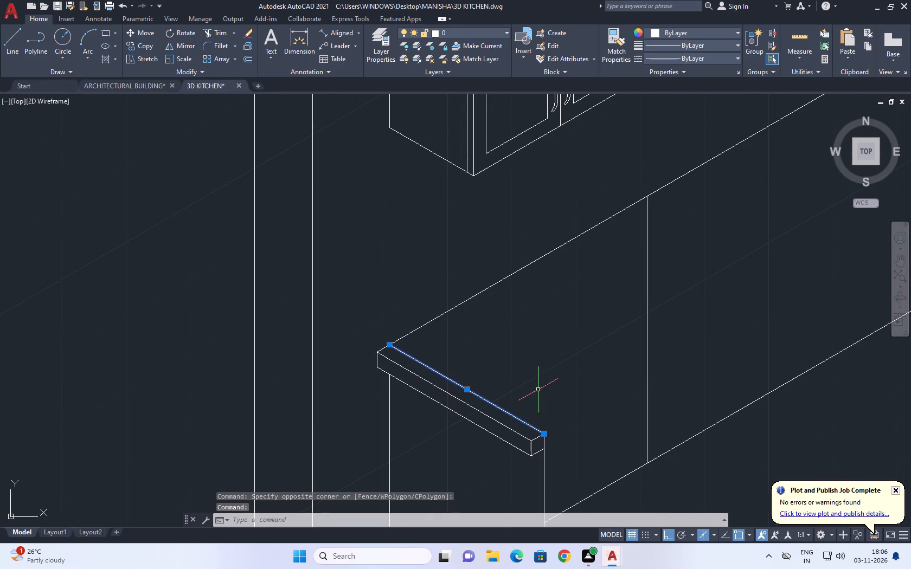
middle_drag(546, 392, 528, 376)
middle_drag(547, 400, 527, 367)
key(Delete)
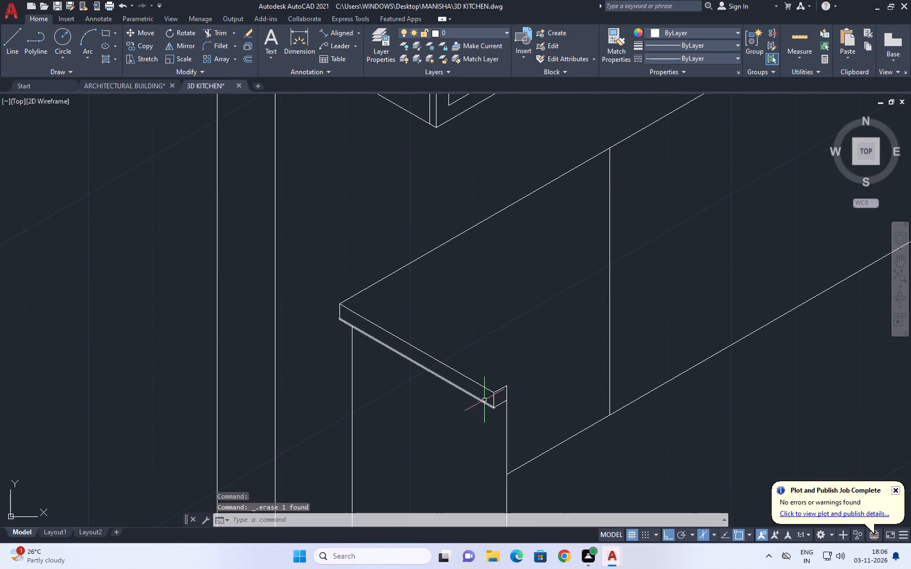
Draw a line from the side panel's front top corner along the wall direction, past the first vertical division line on the wall.
middle_drag(513, 387, 505, 386)
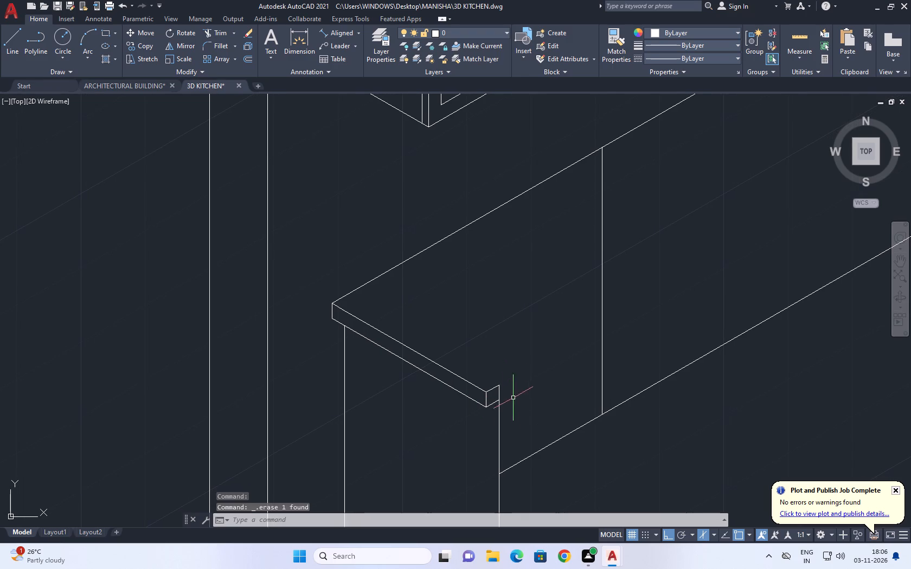
middle_drag(526, 364, 517, 364)
middle_drag(519, 367, 495, 372)
key(l)
key(space)
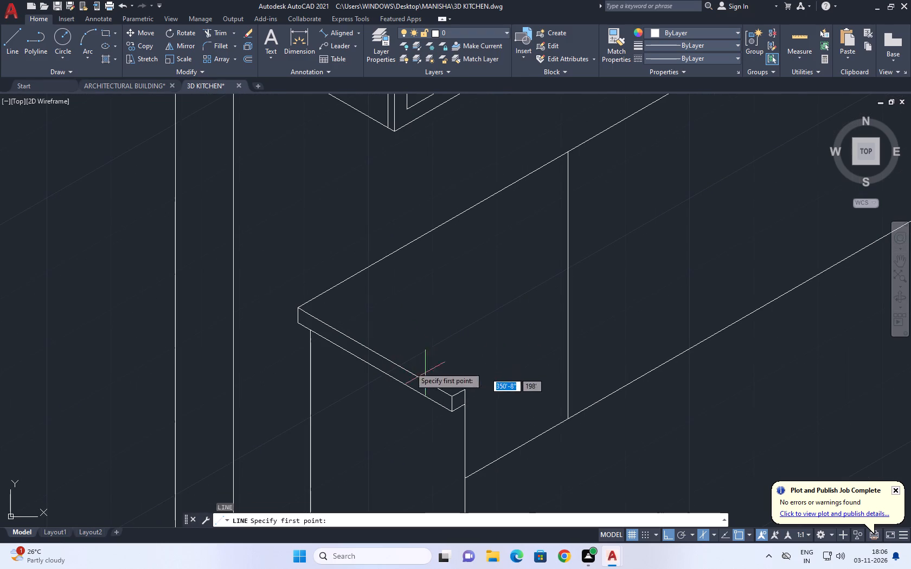
click(466, 391)
click(644, 290)
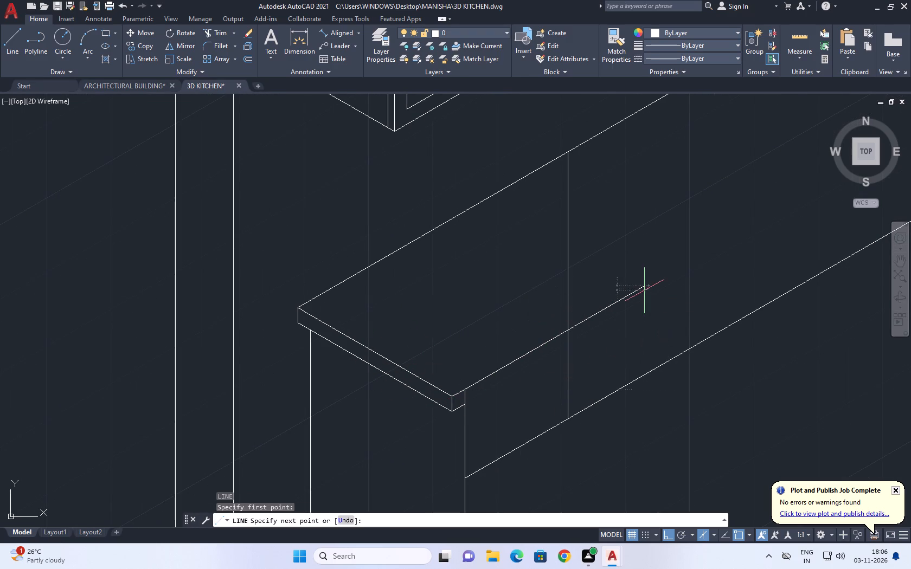
key(Escape)
Draw a line from the top of the first vertical division line outward from the wall, parallel to the countertop's end edge.
middle_drag(578, 242, 570, 308)
key(l)
key(space)
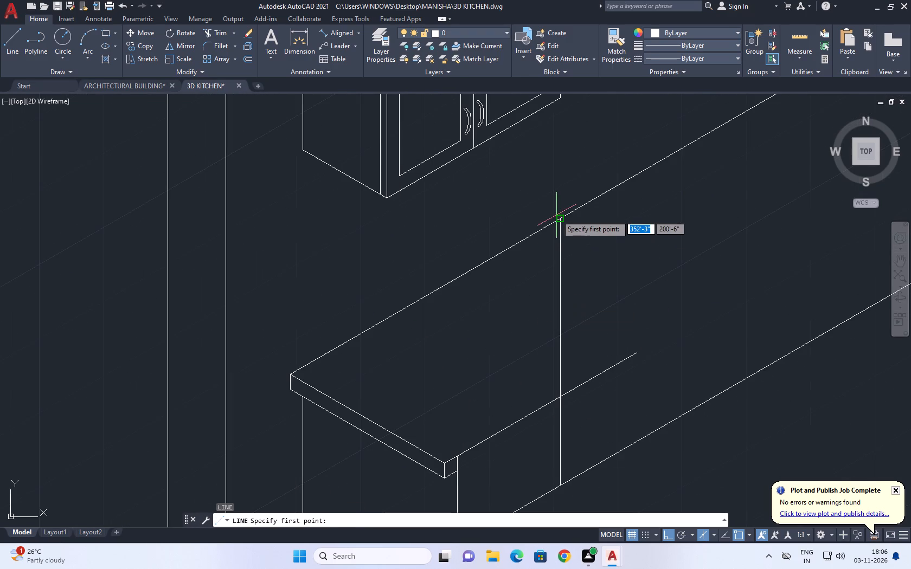
click(558, 221)
middle_drag(651, 341, 616, 332)
key(F5)
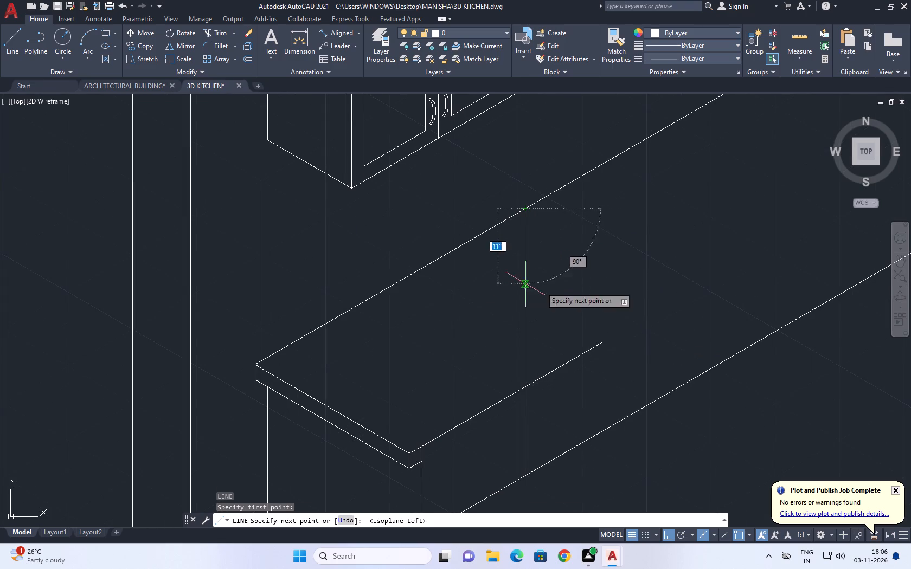
middle_drag(689, 387, 635, 342)
click(675, 387)
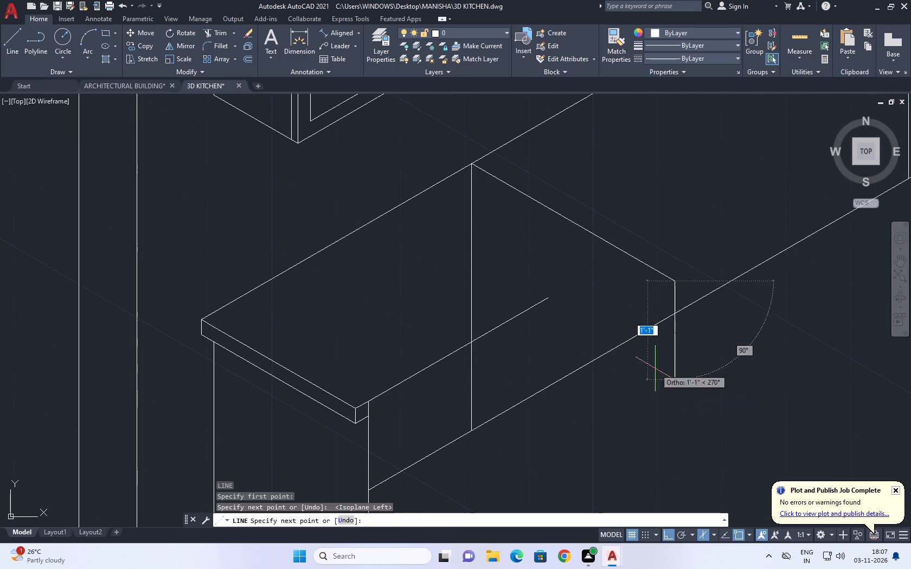
key(Escape)
Fillet the countertop's front edge and far side edge with zero radius so they meet at a sharp corner.
key(f)
key(space)
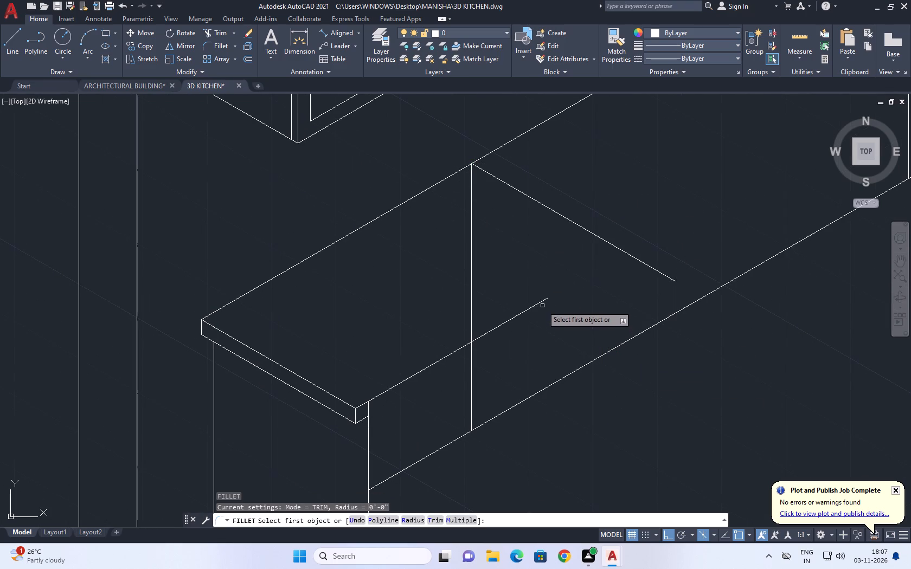
click(541, 303)
click(598, 237)
scroll(580, 283, down, 1)
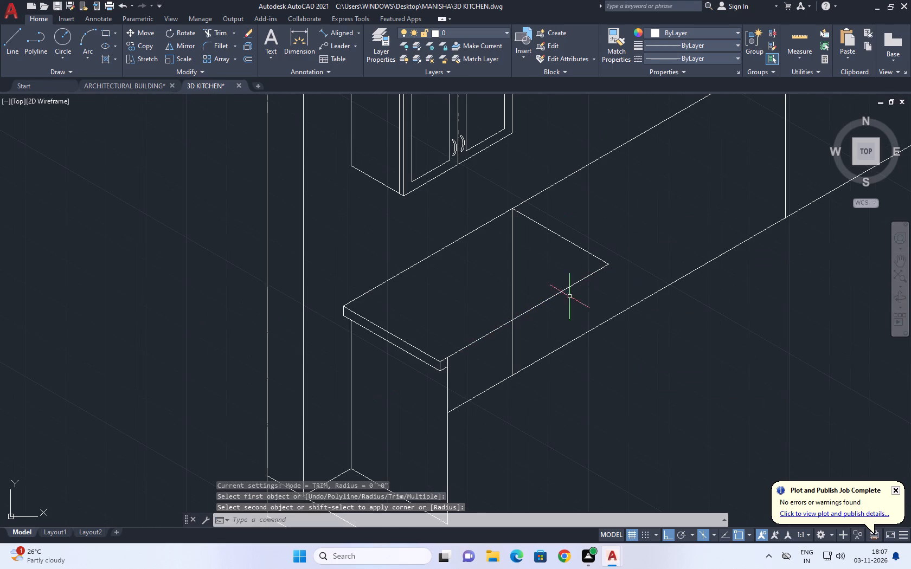
Erase the vertical division line on the wall behind the new lower unit.
click(524, 268)
click(499, 270)
middle_click(529, 275)
key(Delete)
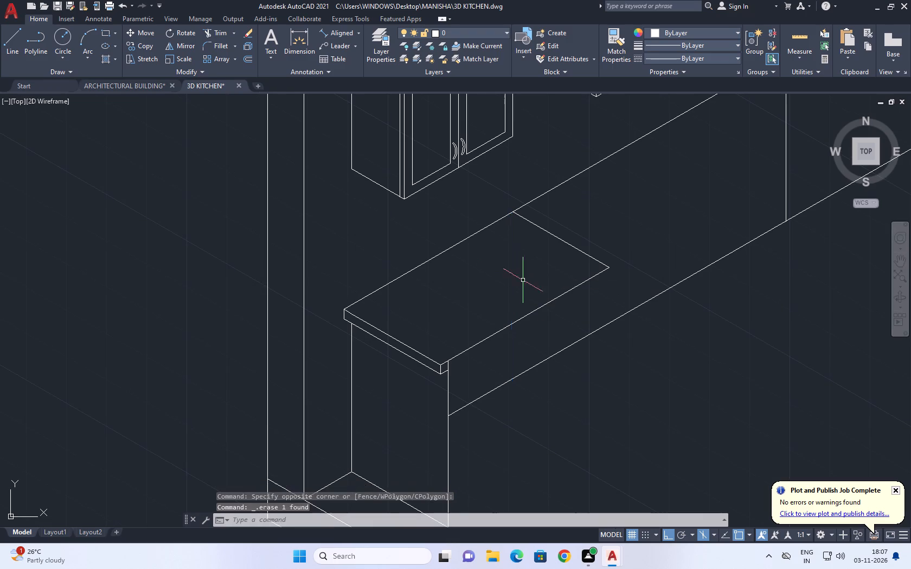
Draw a 36" vertical line down from the countertop's far front corner, continuing to the side panel's front bottom corner.
middle_drag(528, 327, 521, 281)
key(l)
key(space)
click(602, 224)
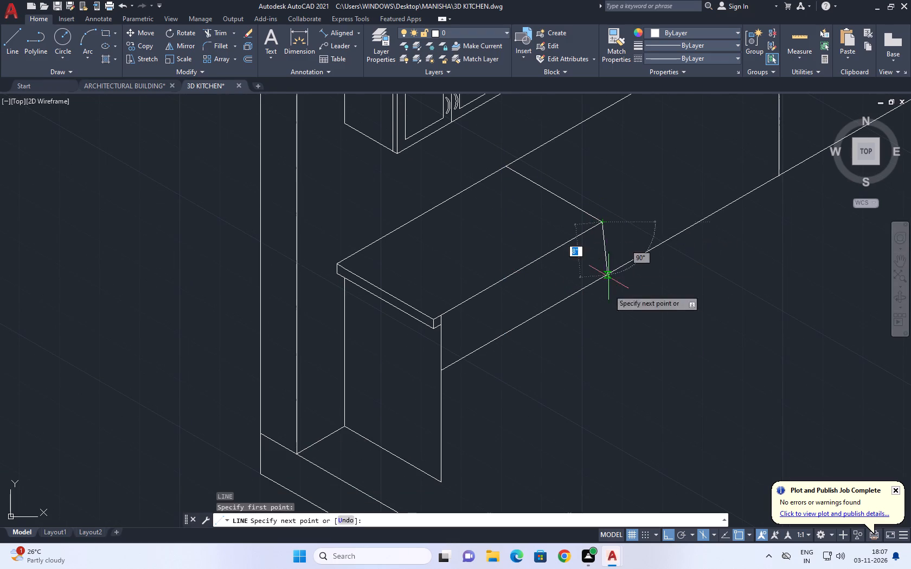
key(3)
key(6)
key(Return)
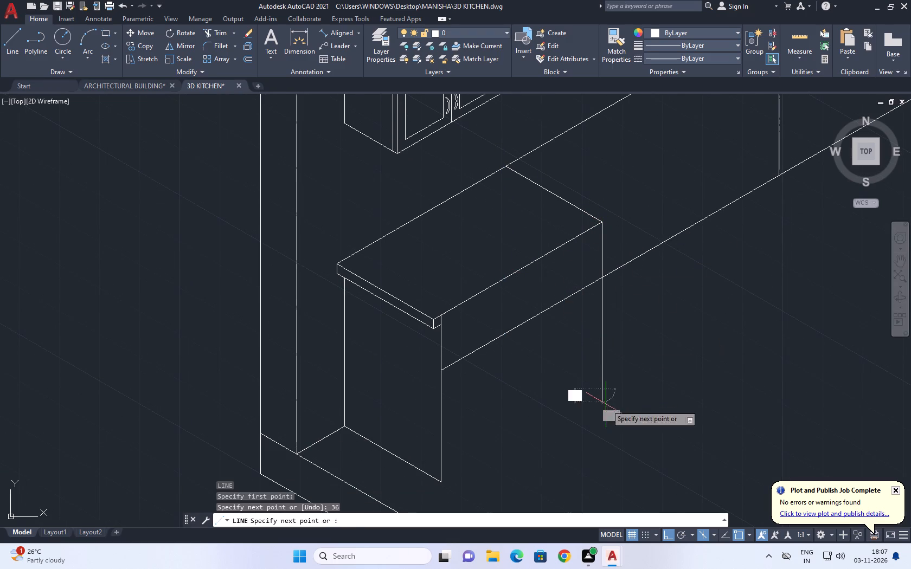
click(438, 484)
key(Escape)
Trim the wall's base line where it crosses the lower unit's front face.
middle_drag(556, 322, 566, 337)
text(TR)
key(space)
click(560, 335)
click(547, 314)
scroll(553, 356, down, 3)
key(Escape)
Measure the front top edge of the lower unit with an aligned dimension, without placing it.
middle_drag(561, 344, 546, 347)
scroll(540, 347, down, 1)
middle_drag(542, 338, 534, 339)
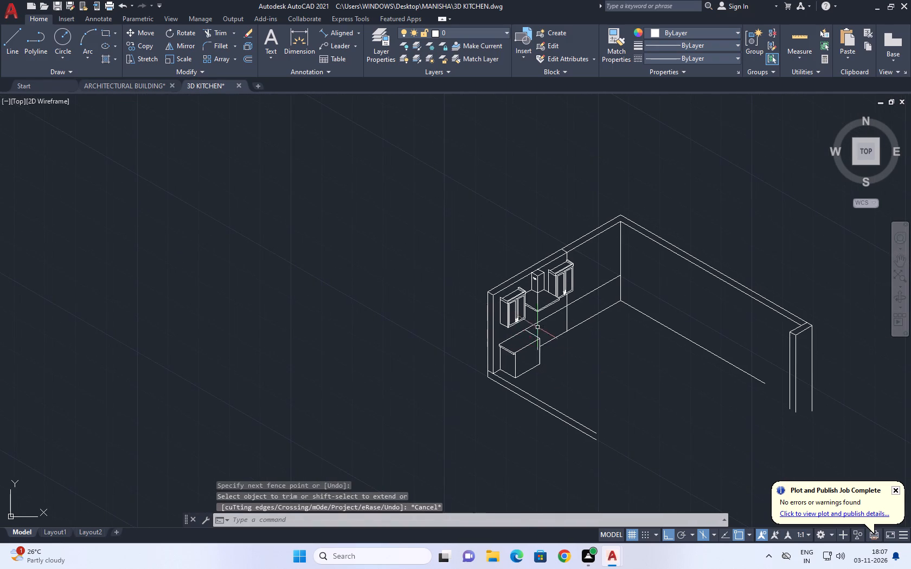
scroll(534, 323, up, 2)
middle_drag(532, 350, 527, 351)
scroll(502, 357, up, 1)
middle_drag(505, 367, 483, 323)
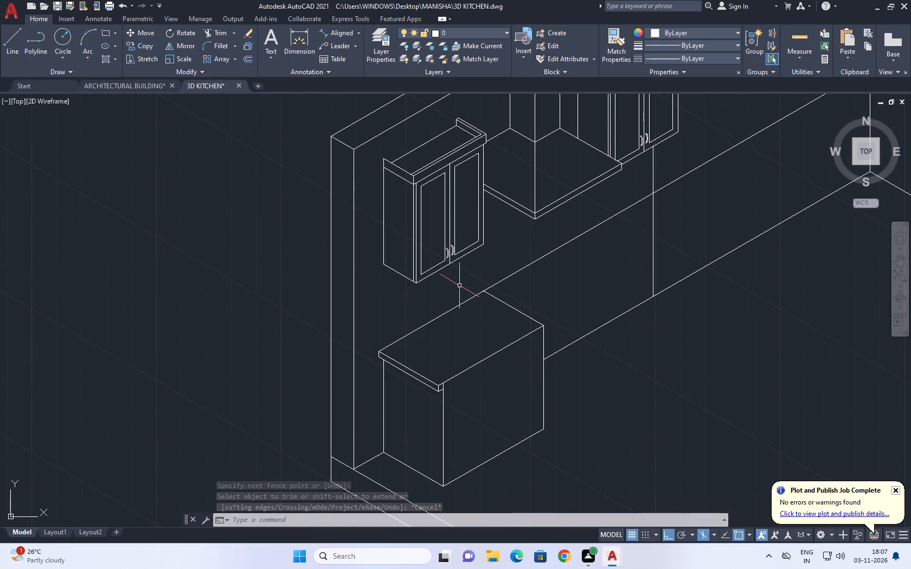
click(339, 35)
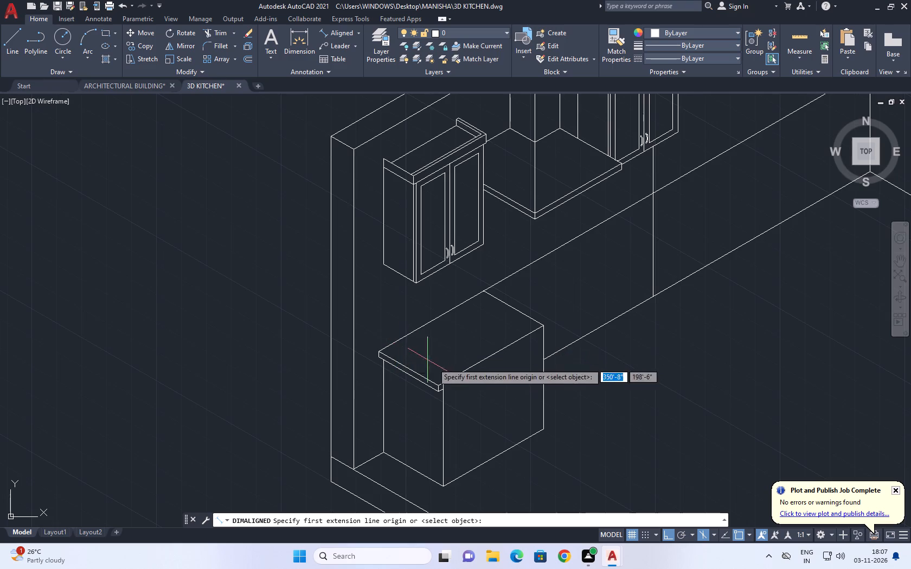
middle_drag(458, 379, 420, 363)
scroll(412, 379, up, 2)
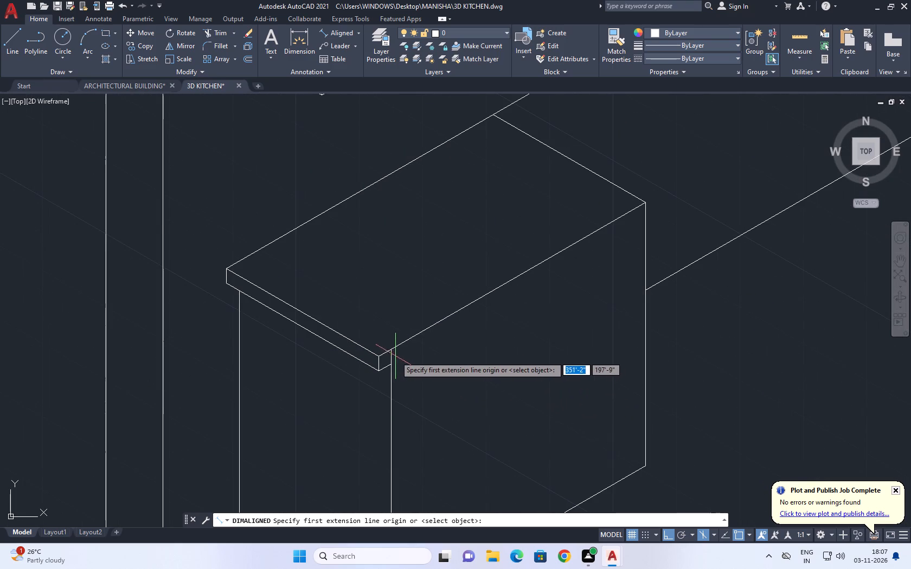
click(390, 351)
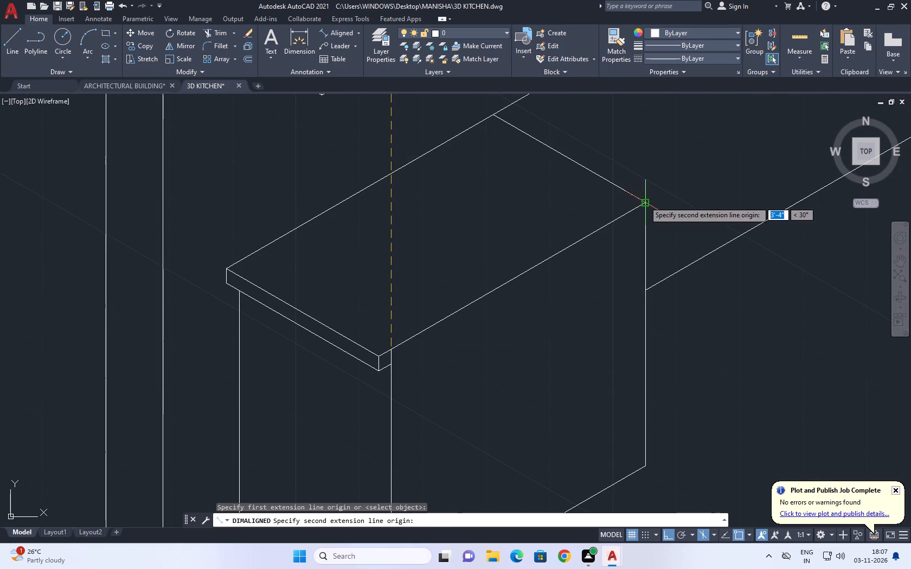
click(644, 201)
scroll(627, 206, down, 1)
key(Escape)
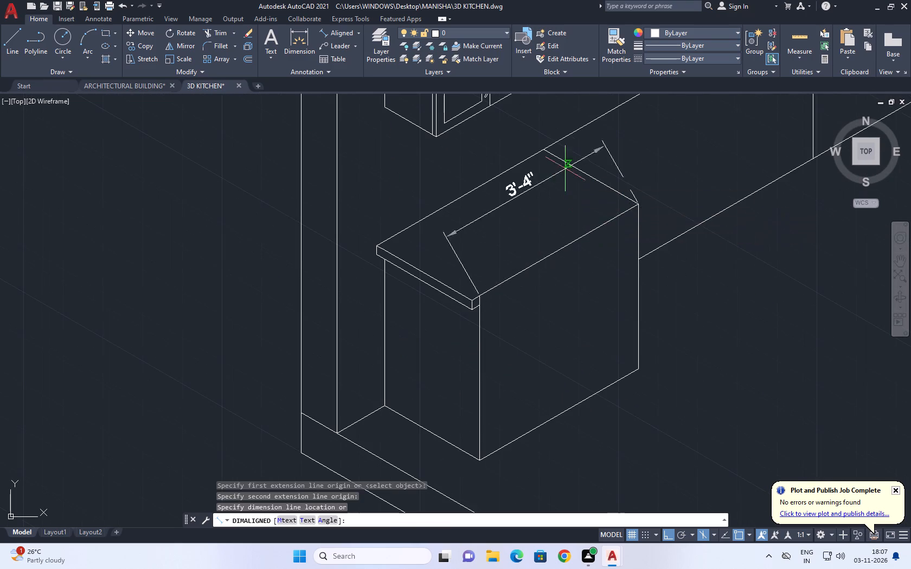
Measure the bottom front edge of the wall cabinet above the lower unit with an aligned dimension, without placing it.
middle_drag(569, 183, 577, 276)
scroll(574, 287, down, 1)
key(space)
scroll(509, 236, up, 2)
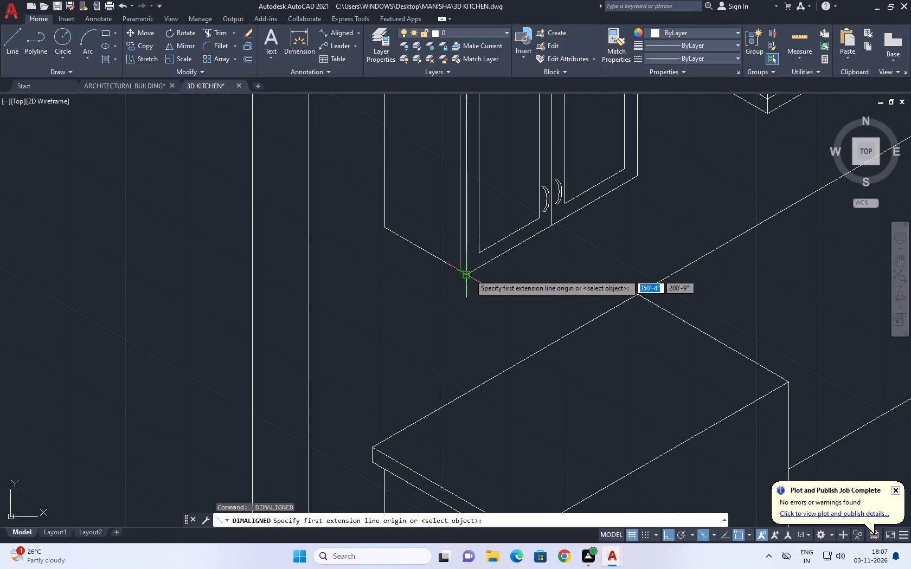
click(470, 275)
click(639, 180)
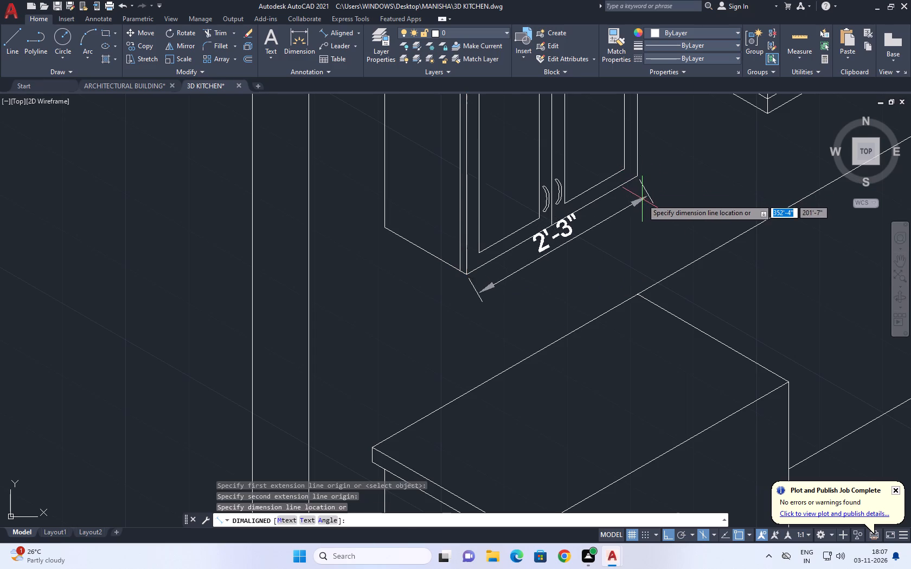
scroll(642, 199, down, 1)
key(Escape)
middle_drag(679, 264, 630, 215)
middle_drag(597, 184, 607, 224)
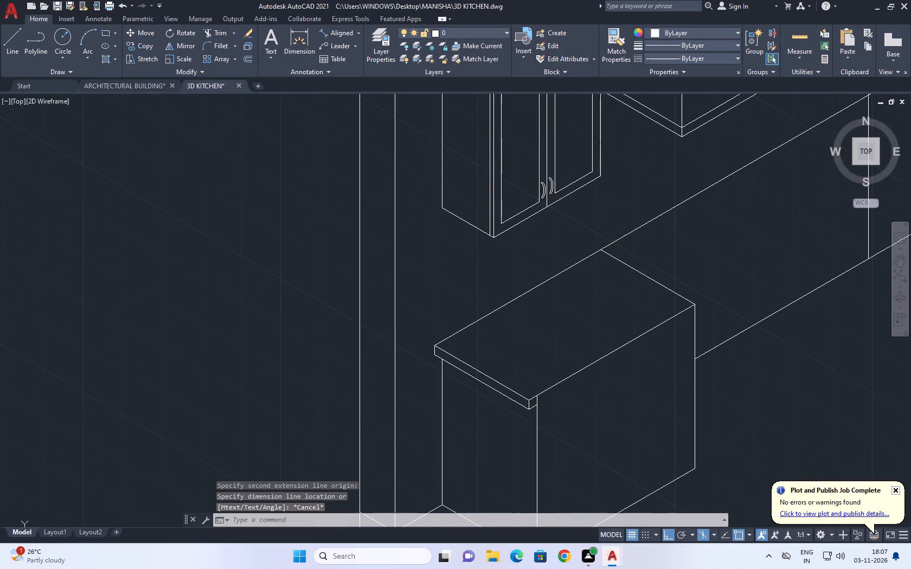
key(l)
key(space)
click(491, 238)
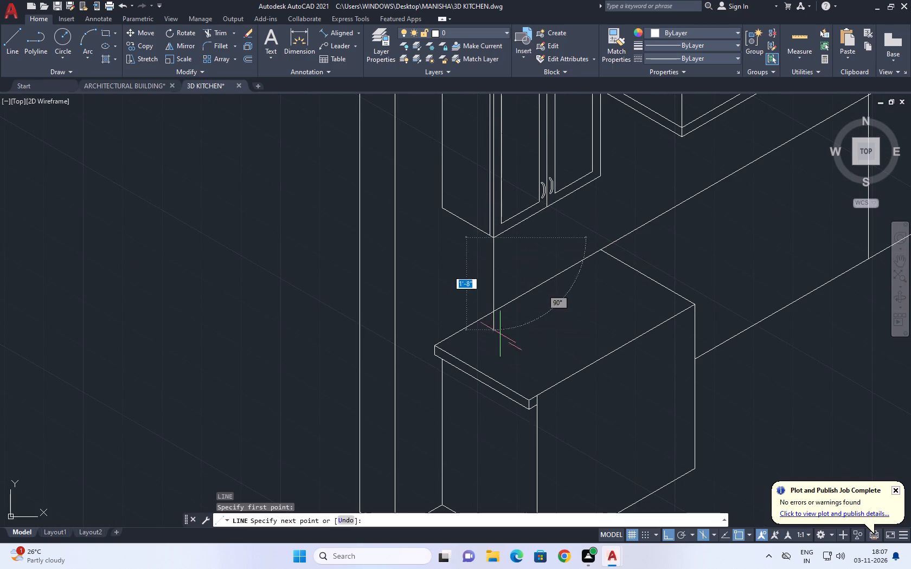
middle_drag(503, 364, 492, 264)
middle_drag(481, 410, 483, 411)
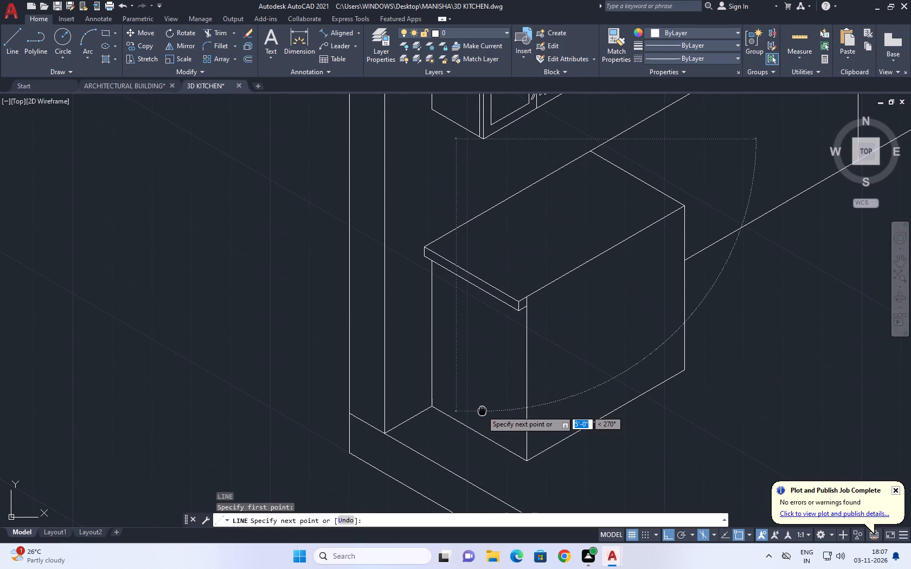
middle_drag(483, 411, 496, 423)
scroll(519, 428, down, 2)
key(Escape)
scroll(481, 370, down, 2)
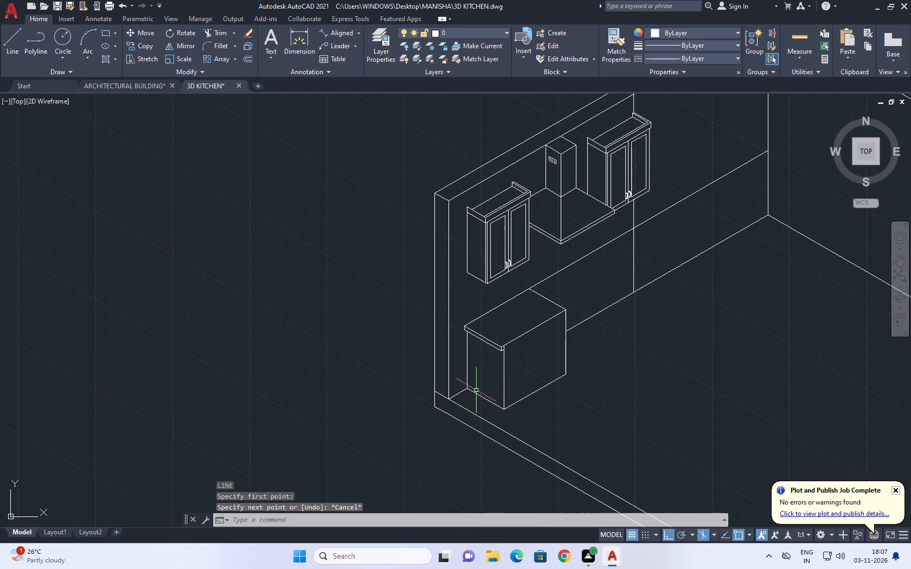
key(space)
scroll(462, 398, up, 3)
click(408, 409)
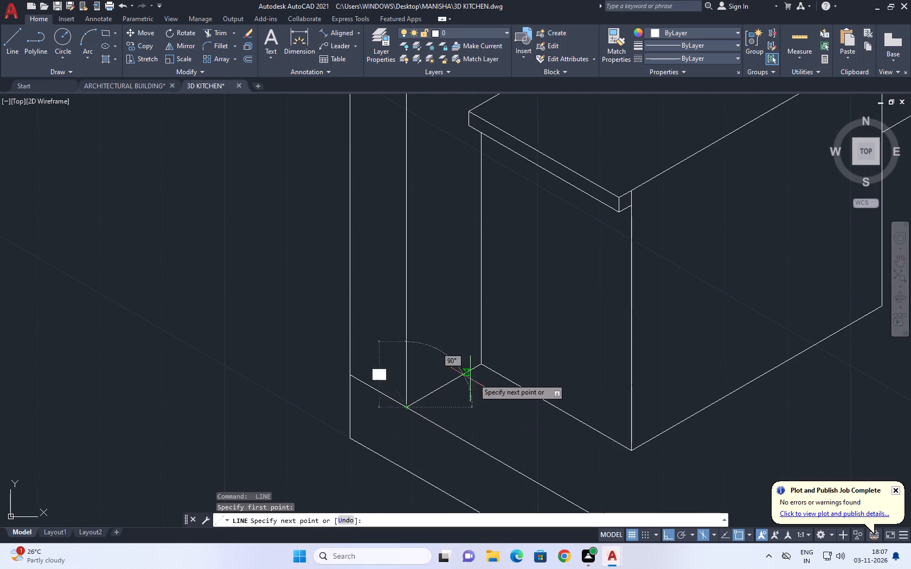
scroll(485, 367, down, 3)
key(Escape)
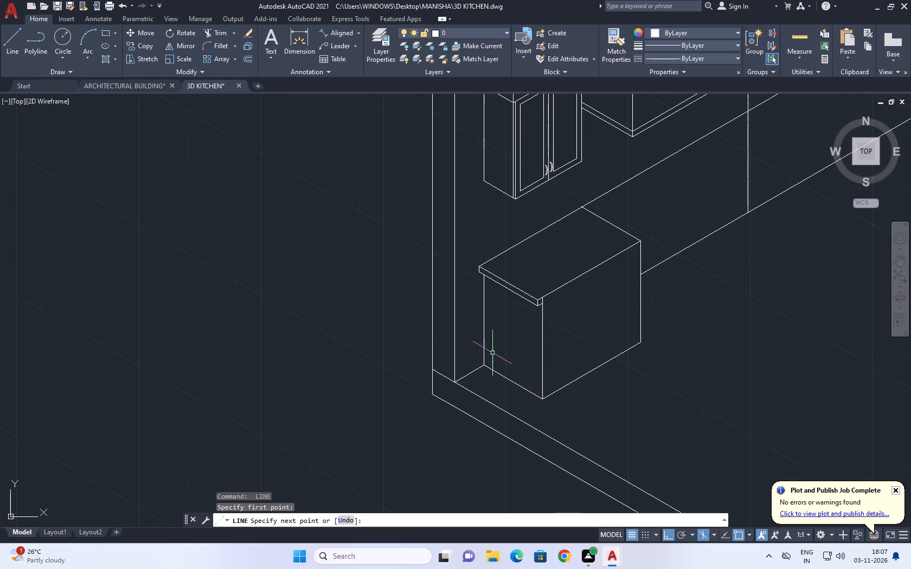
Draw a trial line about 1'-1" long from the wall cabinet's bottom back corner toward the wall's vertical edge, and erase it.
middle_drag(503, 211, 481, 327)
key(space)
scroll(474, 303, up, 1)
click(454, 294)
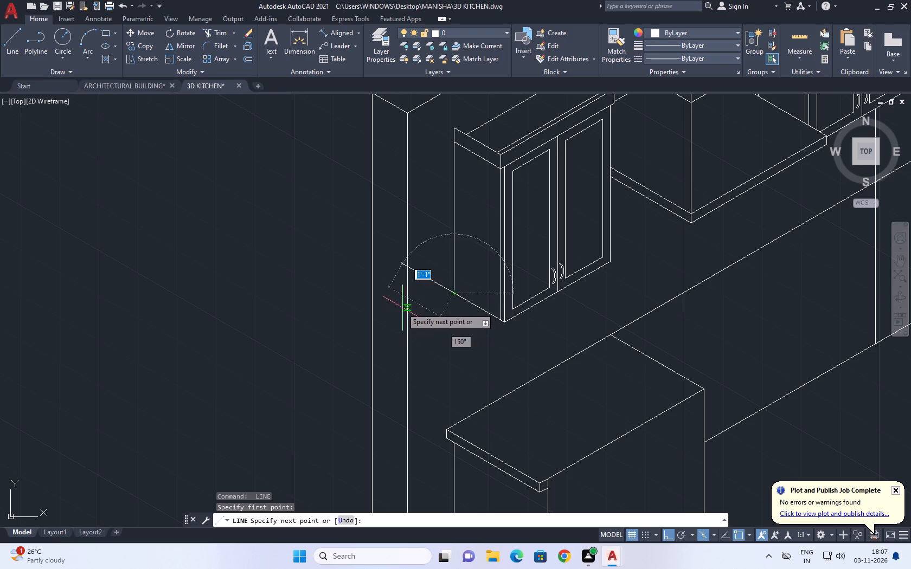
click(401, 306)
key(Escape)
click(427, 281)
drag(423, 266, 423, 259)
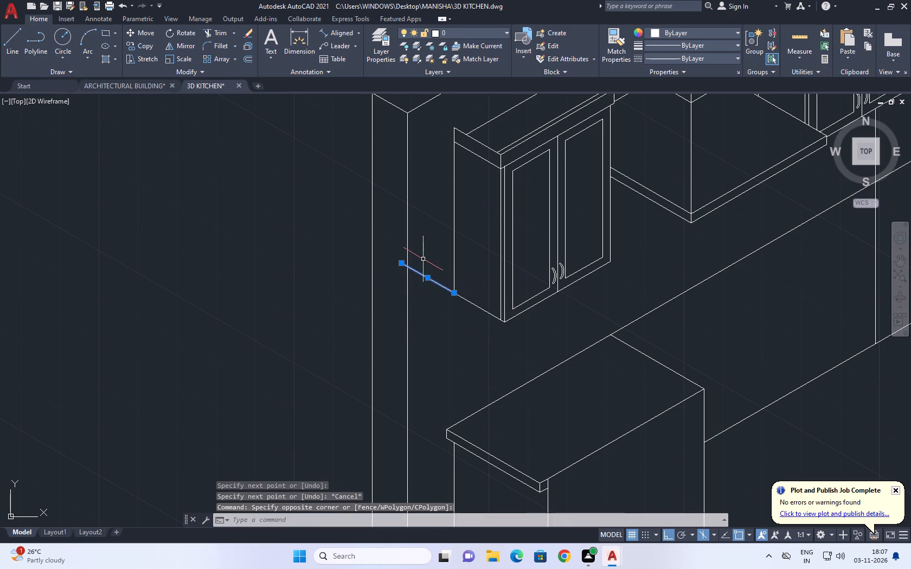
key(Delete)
Measure from the wall cabinet's bottom back corner to the wall's vertical edge with an aligned dimension, without placing it.
middle_drag(423, 264, 423, 317)
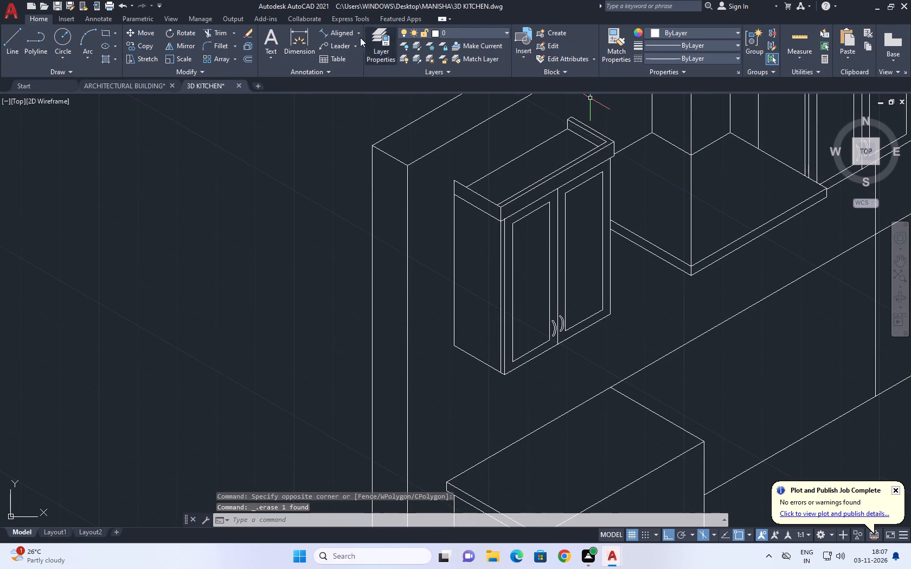
click(336, 31)
scroll(452, 367, up, 2)
click(455, 328)
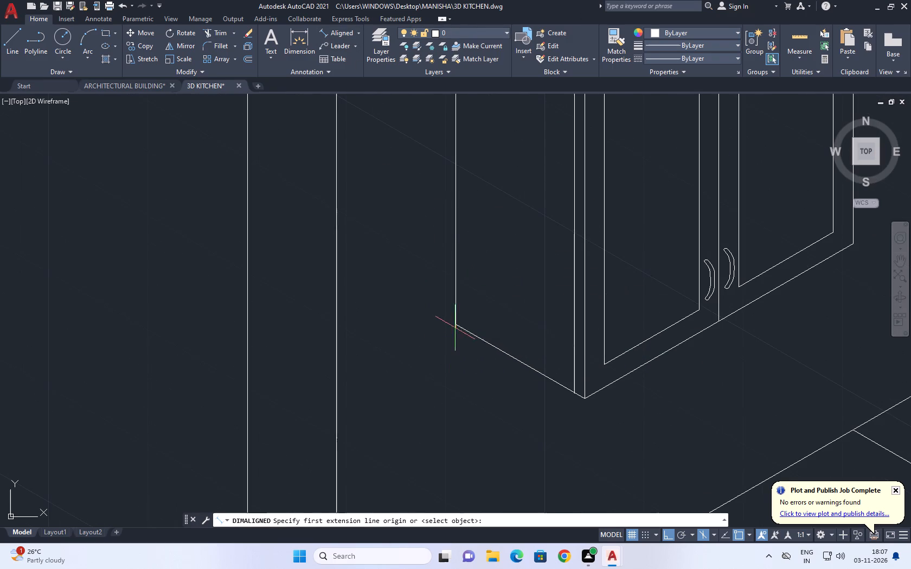
key(F8)
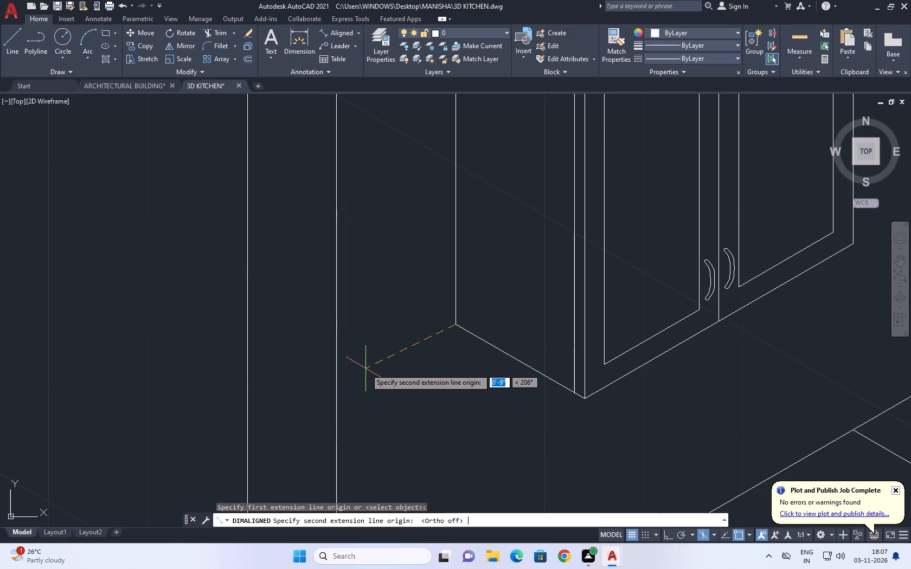
click(336, 363)
scroll(343, 352, down, 1)
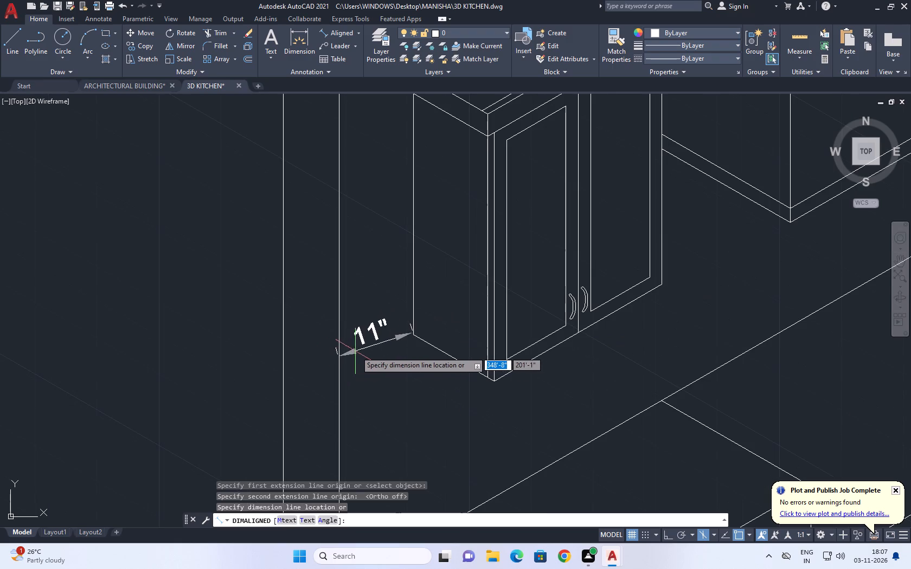
key(Escape)
Measure from the wall's base corner to the lower unit's bottom back corner with an aligned dimension, without placing it.
scroll(365, 325, down, 5)
key(space)
scroll(374, 371, up, 4)
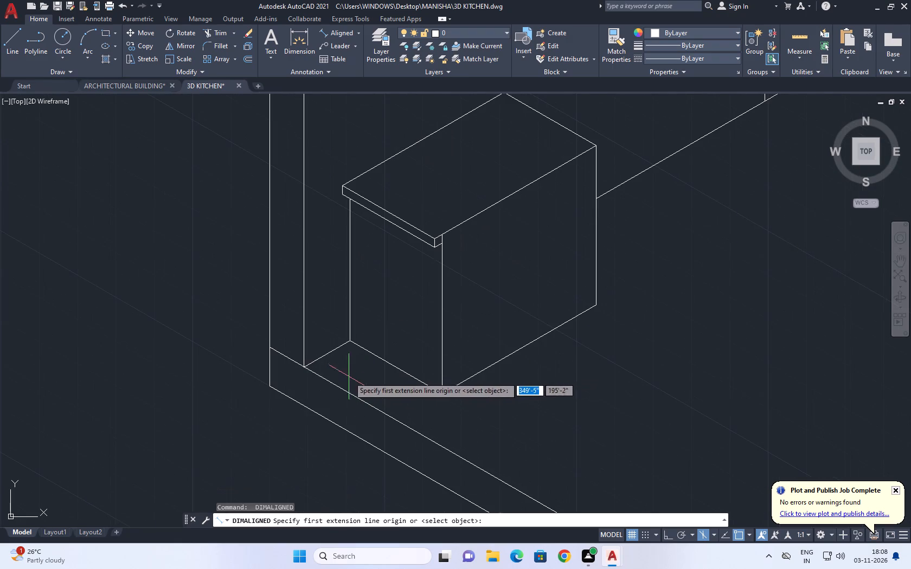
click(303, 366)
scroll(330, 359, up, 1)
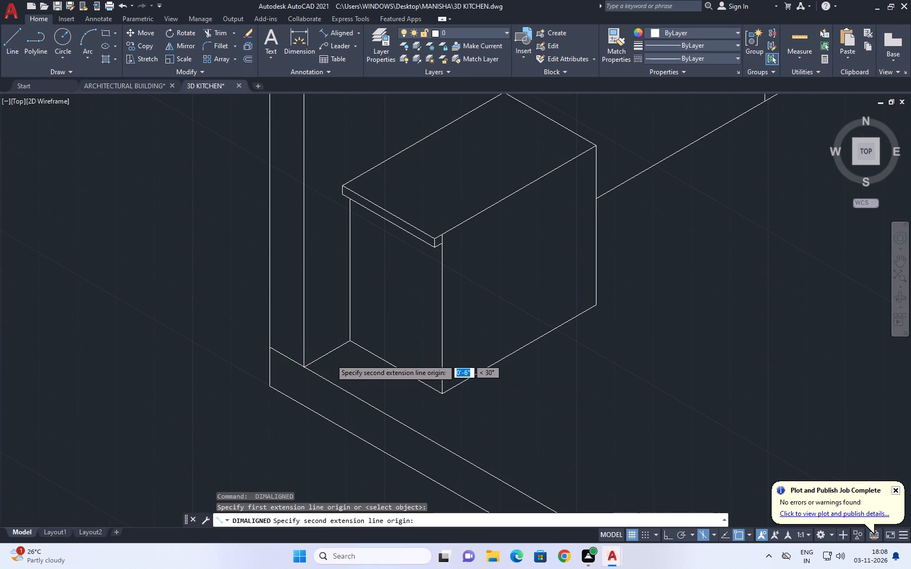
scroll(330, 359, up, 2)
click(406, 288)
scroll(407, 291, down, 2)
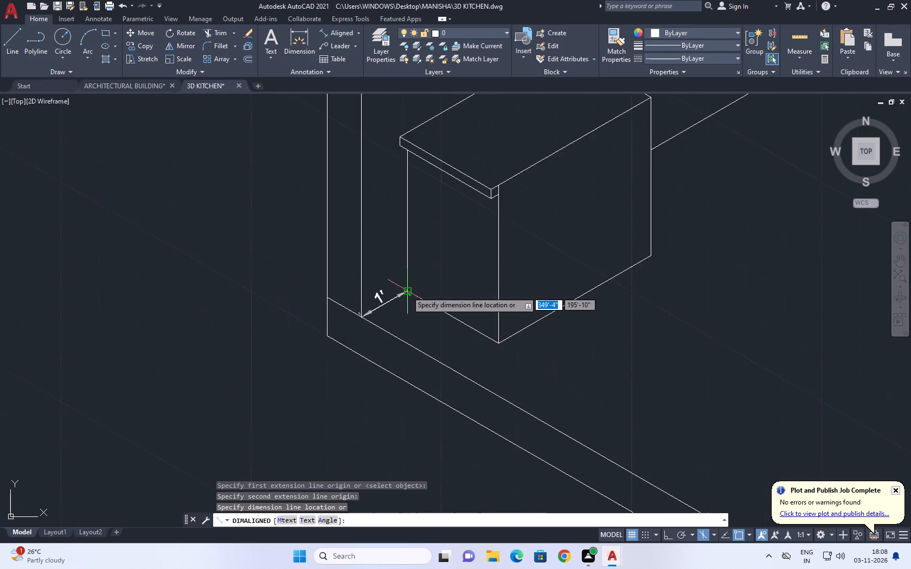
scroll(407, 291, down, 3)
key(Escape)
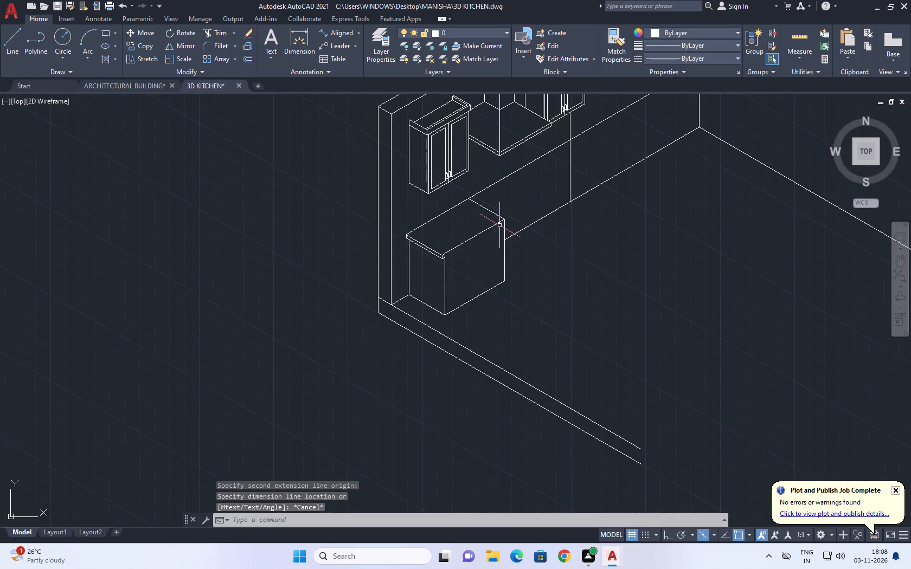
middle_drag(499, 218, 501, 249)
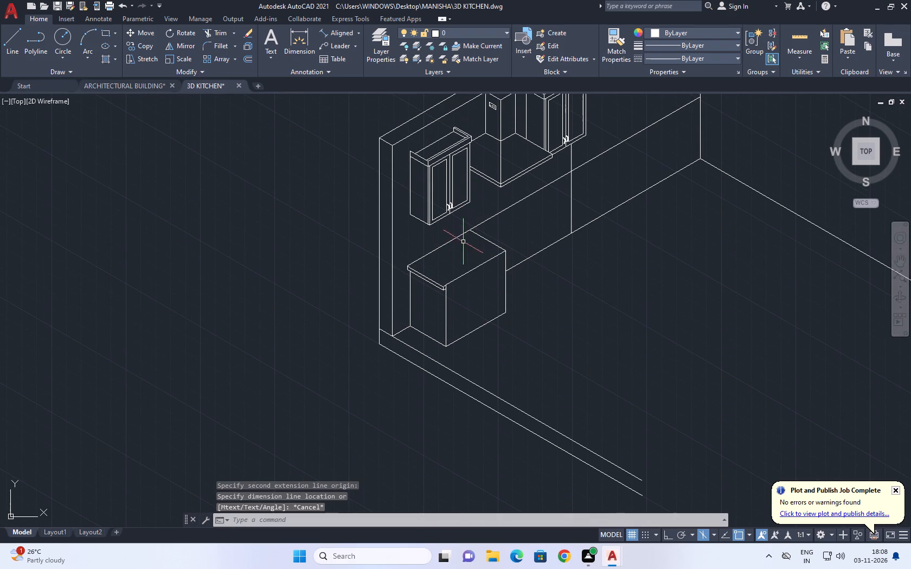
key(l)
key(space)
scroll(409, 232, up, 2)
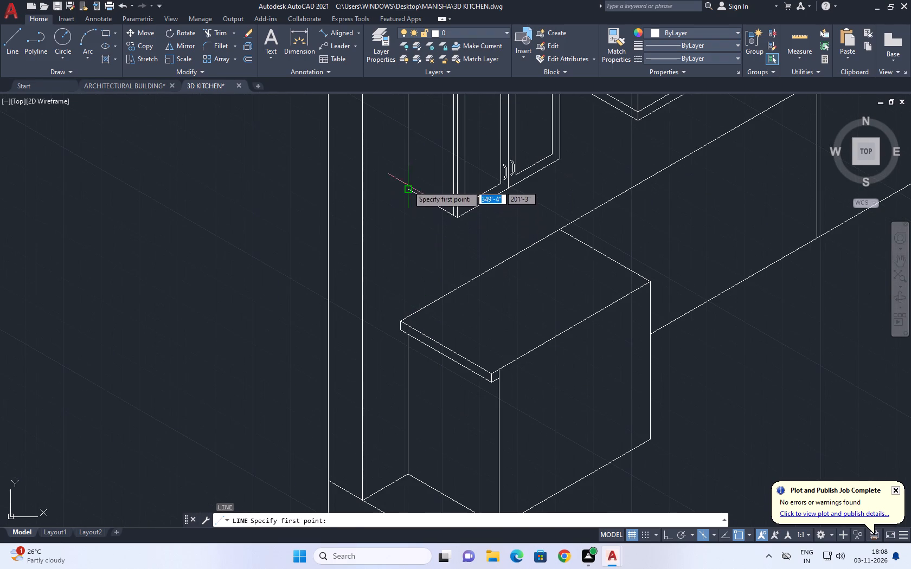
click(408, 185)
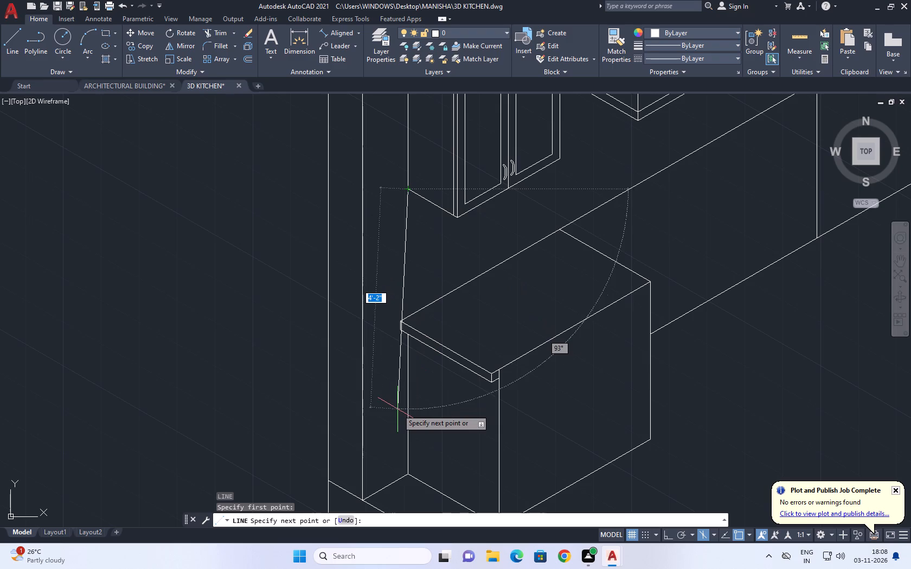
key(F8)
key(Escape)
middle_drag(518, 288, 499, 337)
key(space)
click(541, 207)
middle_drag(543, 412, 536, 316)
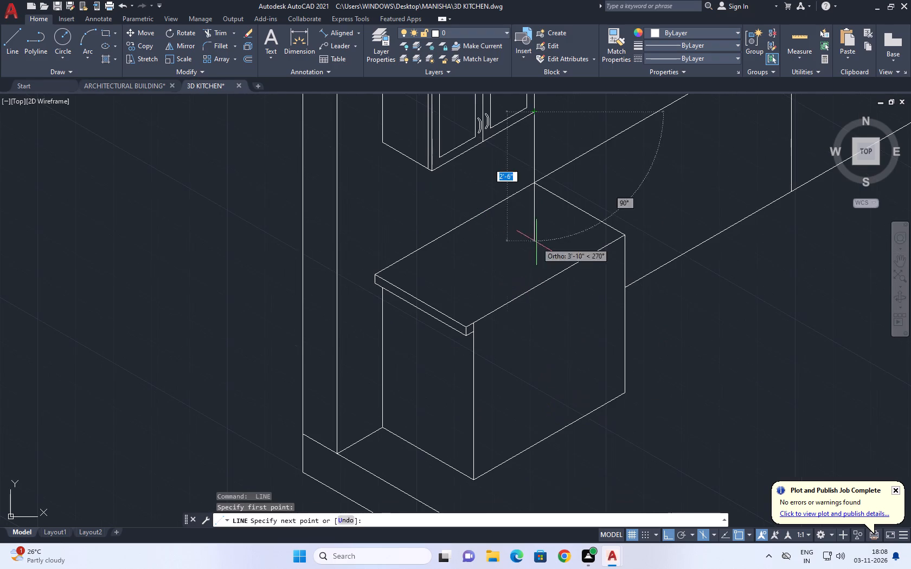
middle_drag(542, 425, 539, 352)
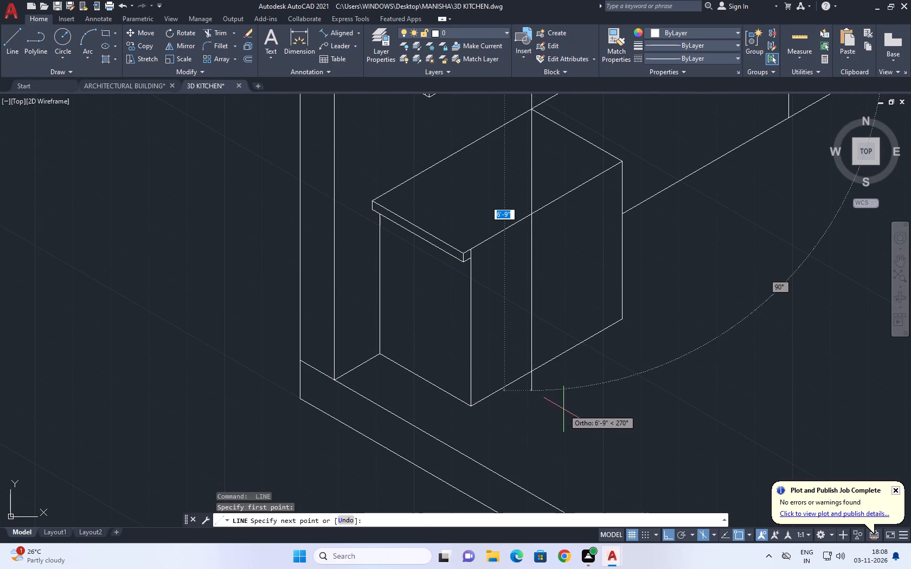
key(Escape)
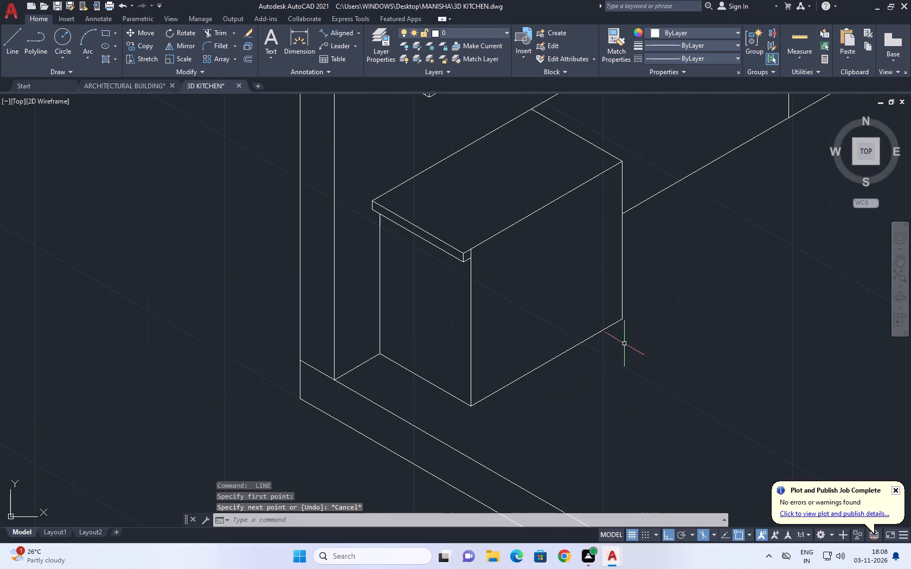
Measure the countertop's back edge along the wall with an aligned dimension, without placing it.
middle_drag(625, 345, 593, 417)
middle_drag(565, 235, 560, 294)
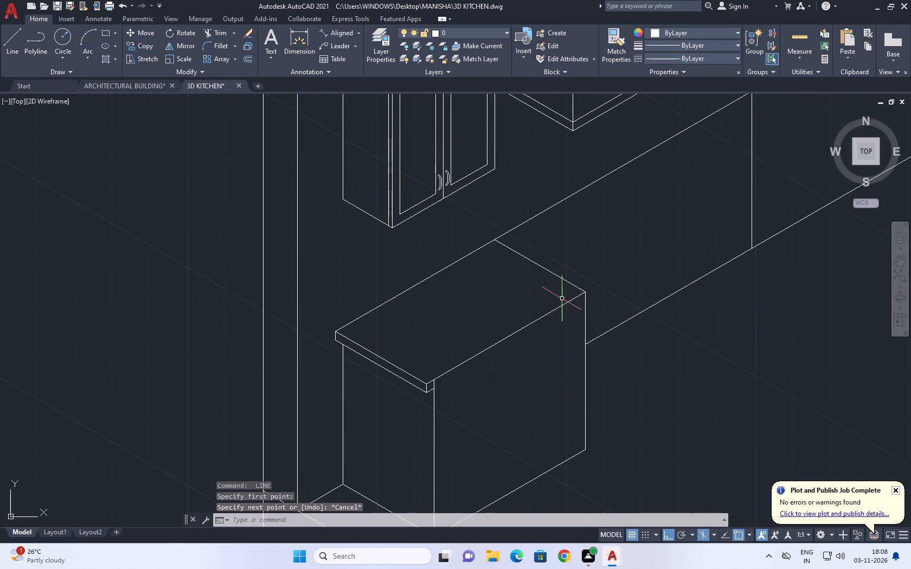
click(342, 36)
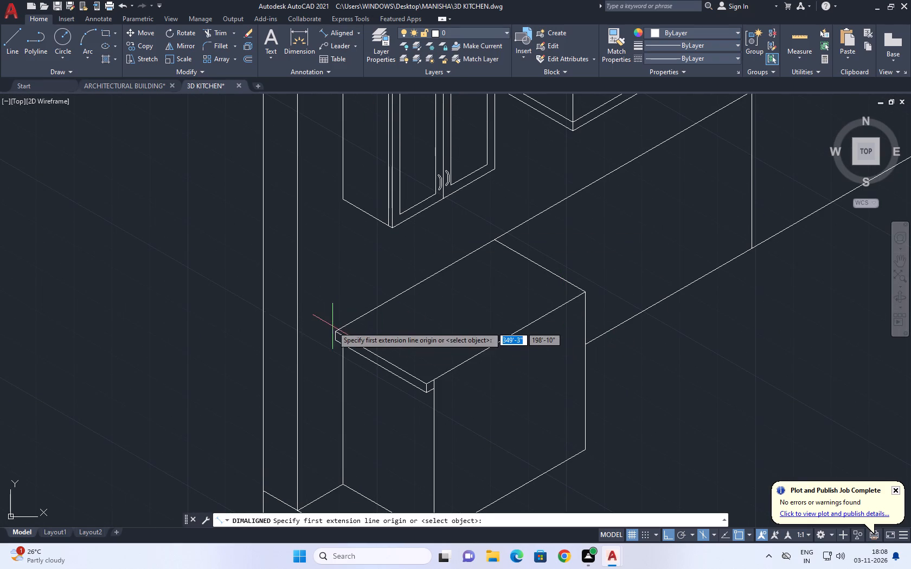
click(332, 331)
click(495, 240)
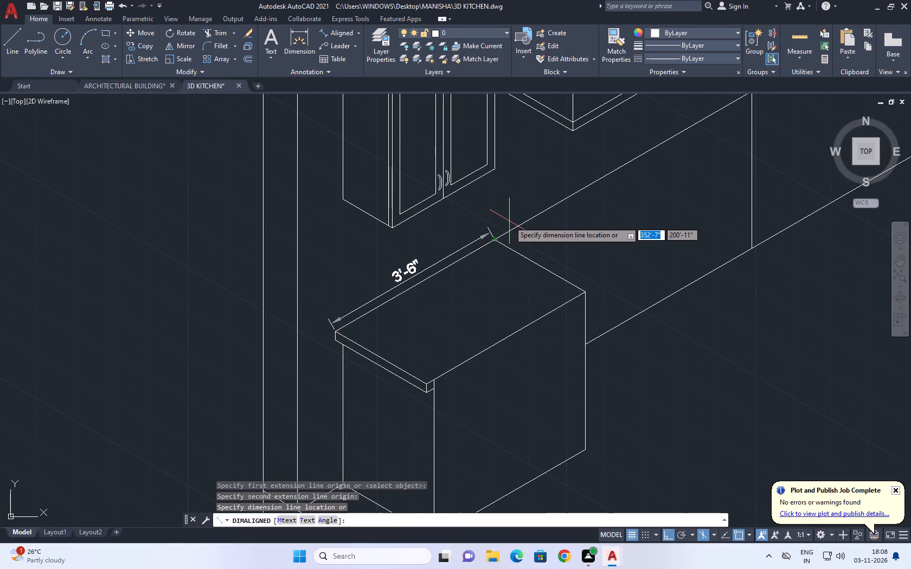
key(Escape)
scroll(509, 229, down, 1)
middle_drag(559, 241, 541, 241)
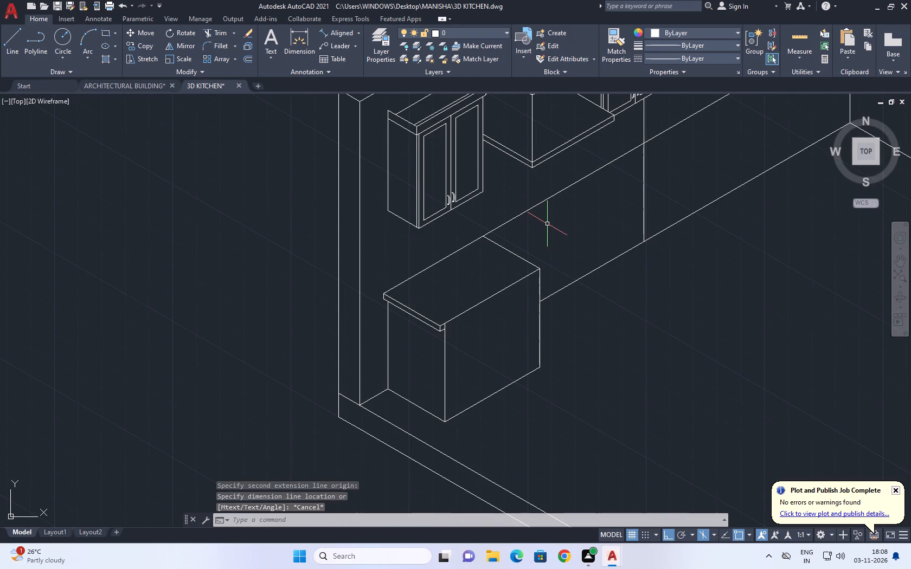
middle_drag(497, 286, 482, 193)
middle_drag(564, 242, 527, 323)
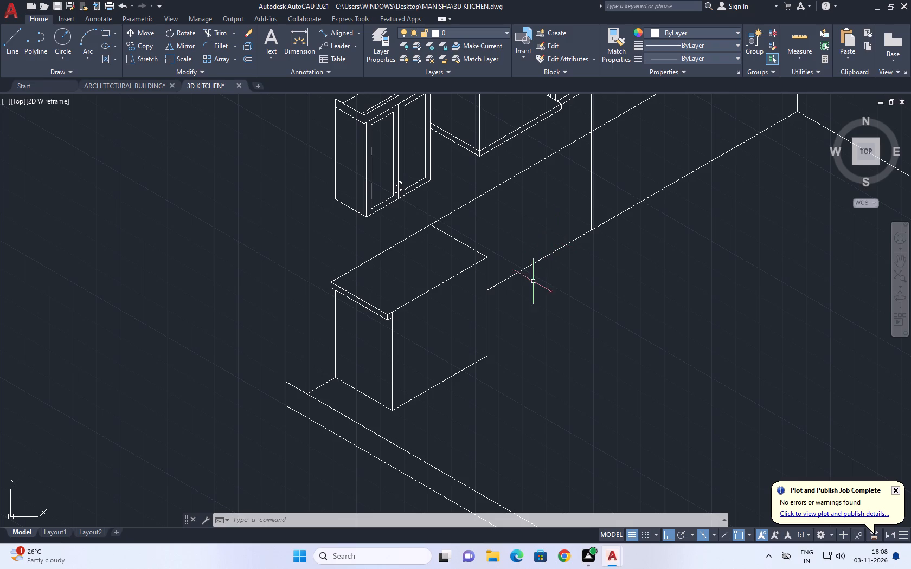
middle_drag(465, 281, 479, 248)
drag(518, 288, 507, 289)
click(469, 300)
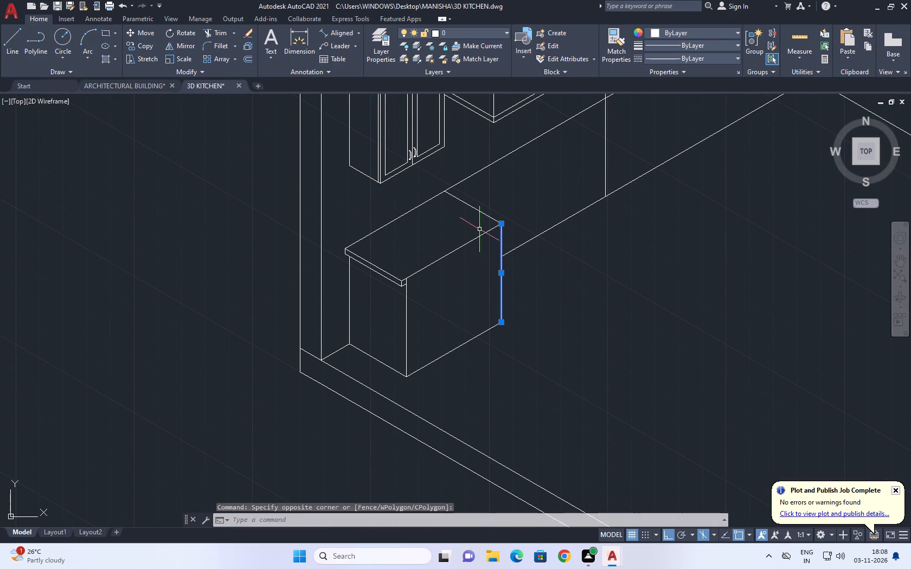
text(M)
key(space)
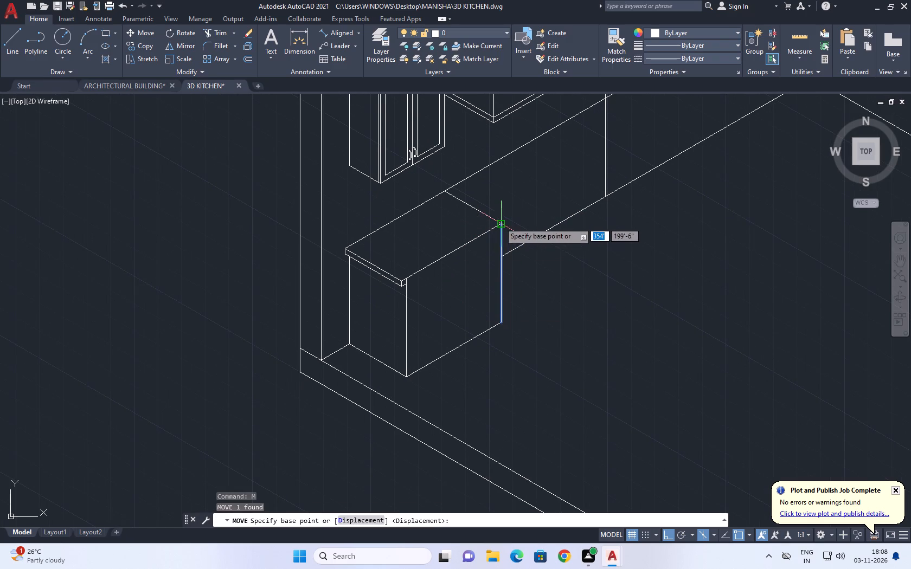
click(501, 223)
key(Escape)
Copy the lower unit's near front vertical edge 2' along its top front edge on the top isoplane.
click(407, 308)
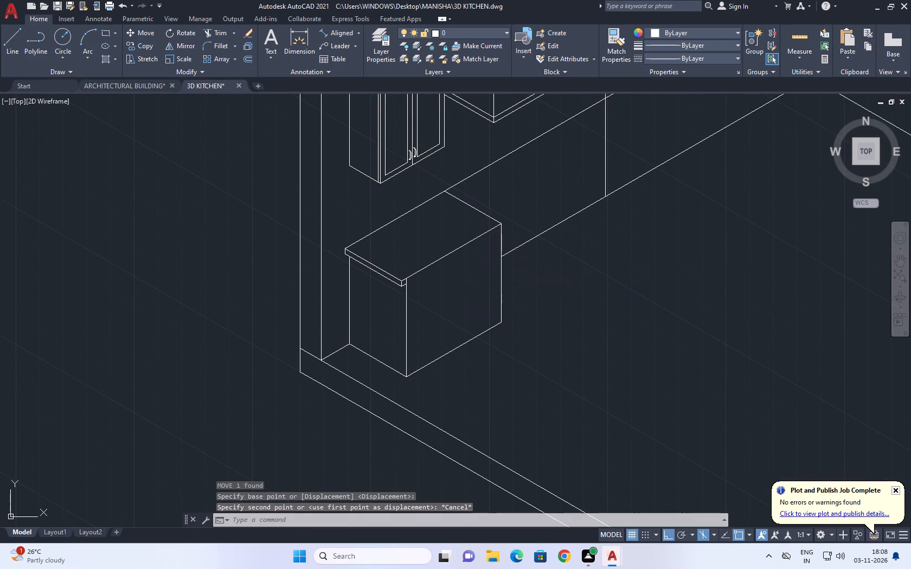
key(c)
key(o)
key(space)
scroll(401, 275, up, 2)
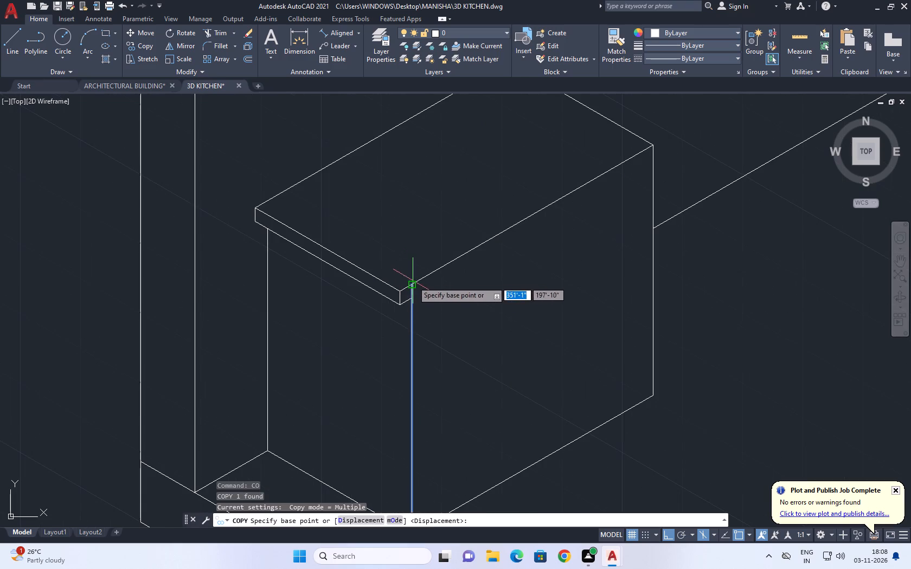
click(410, 283)
key(F5)
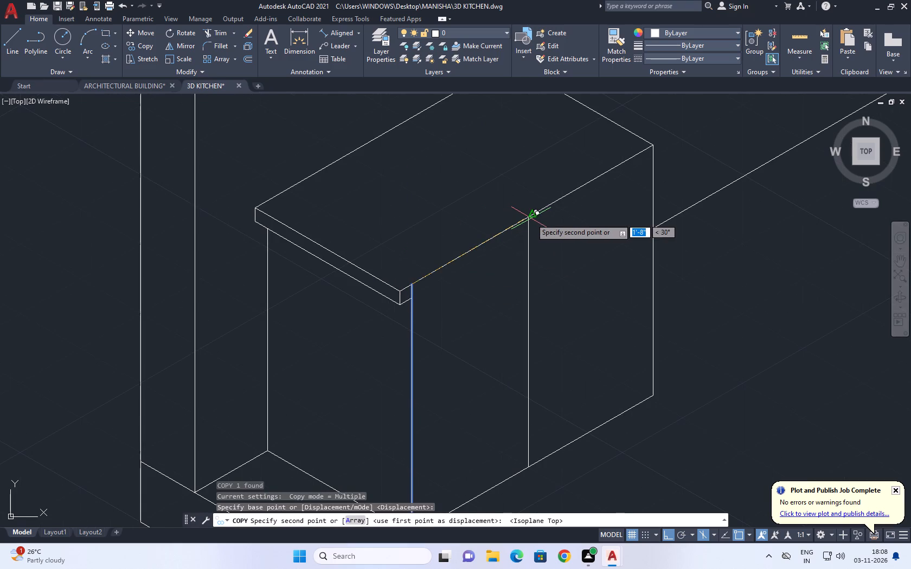
key(2)
key(apostrophe)
key(Return)
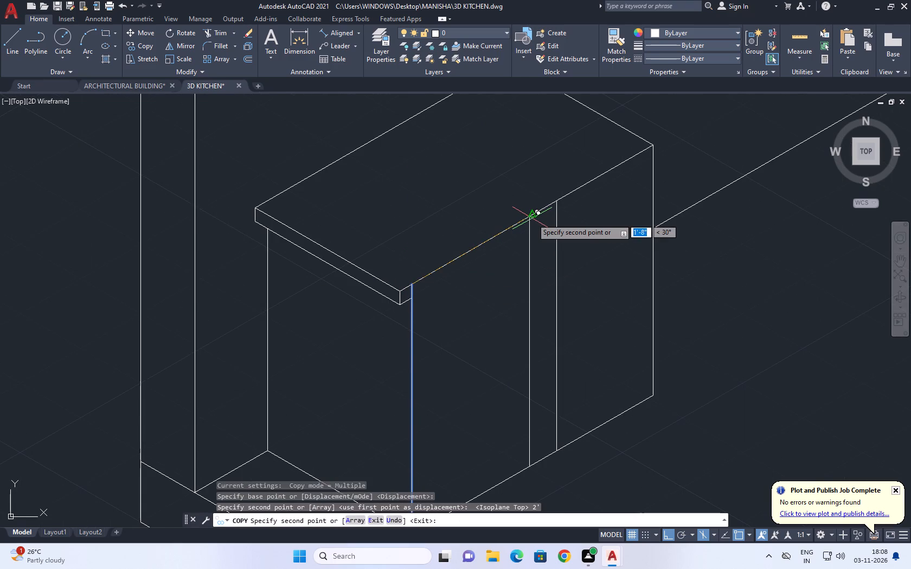
Move the copied vertical edge 4" along the lower unit's front, toward the unit's far end.
scroll(607, 230, down, 4)
key(Escape)
scroll(602, 225, up, 3)
drag(595, 249, 593, 254)
click(569, 269)
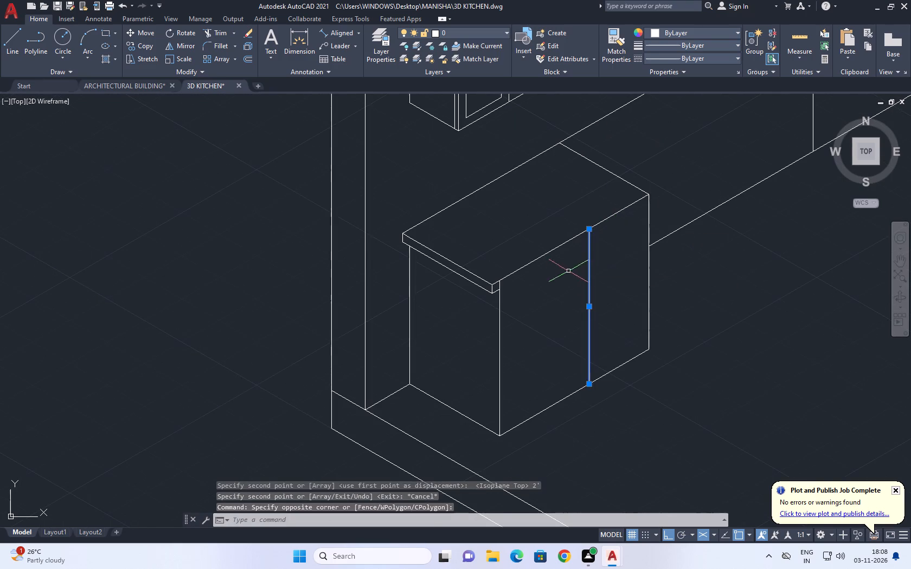
middle_drag(591, 273, 529, 283)
key(m)
key(space)
click(548, 255)
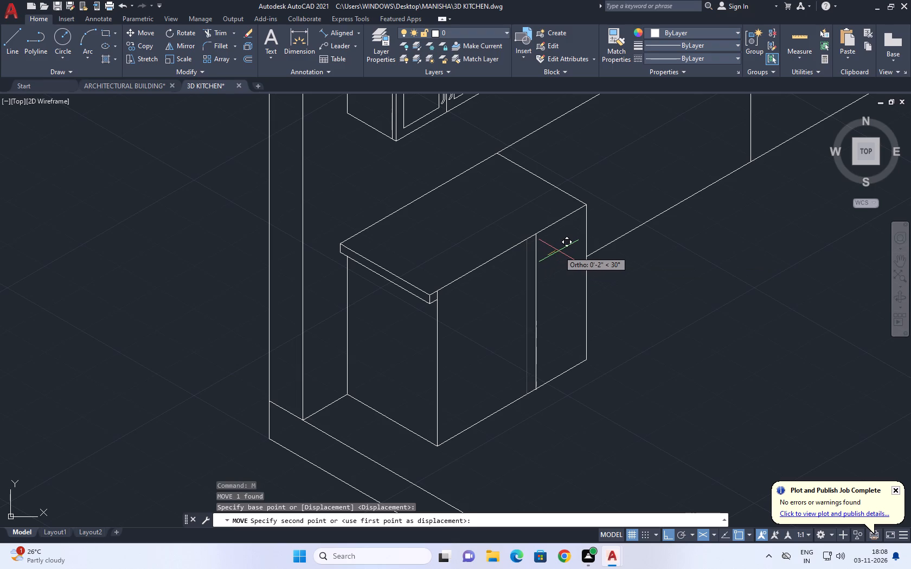
key(4)
key(Return)
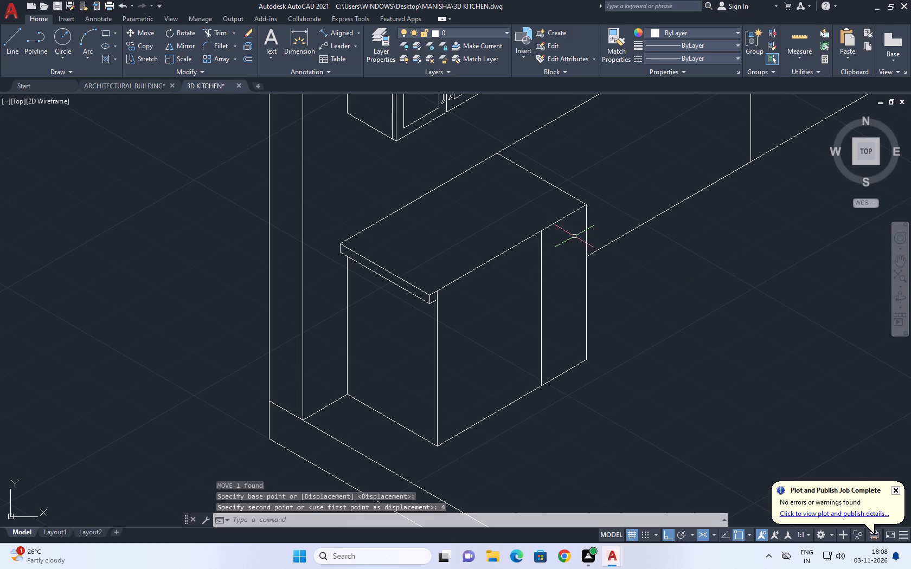
Erase the old vertical edge at the far end of the lower unit.
drag(593, 224, 586, 222)
click(566, 233)
key(Delete)
middle_drag(558, 230, 560, 234)
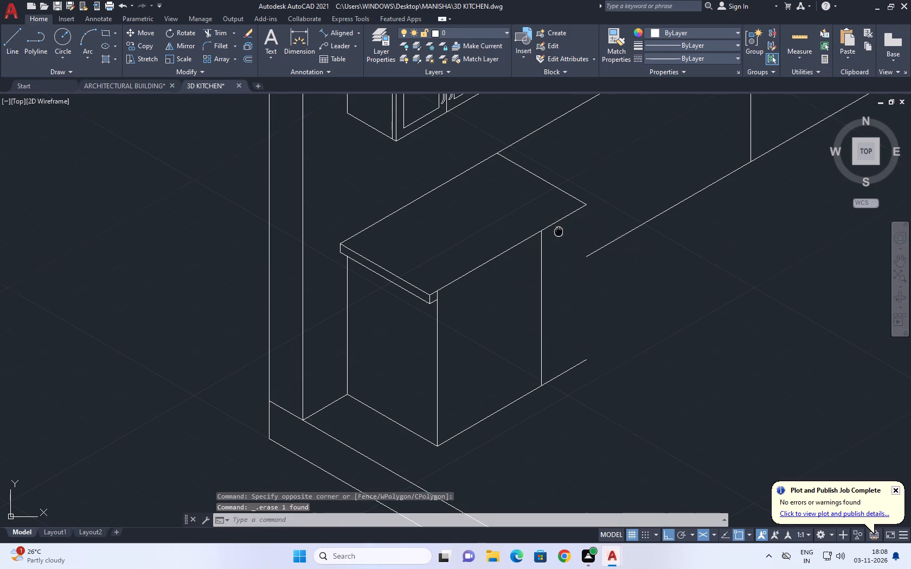
Draw a line at 150° from the moved edge's top end across the countertop and past its back edge.
middle_drag(560, 234, 567, 260)
key(l)
key(space)
drag(548, 262, 540, 258)
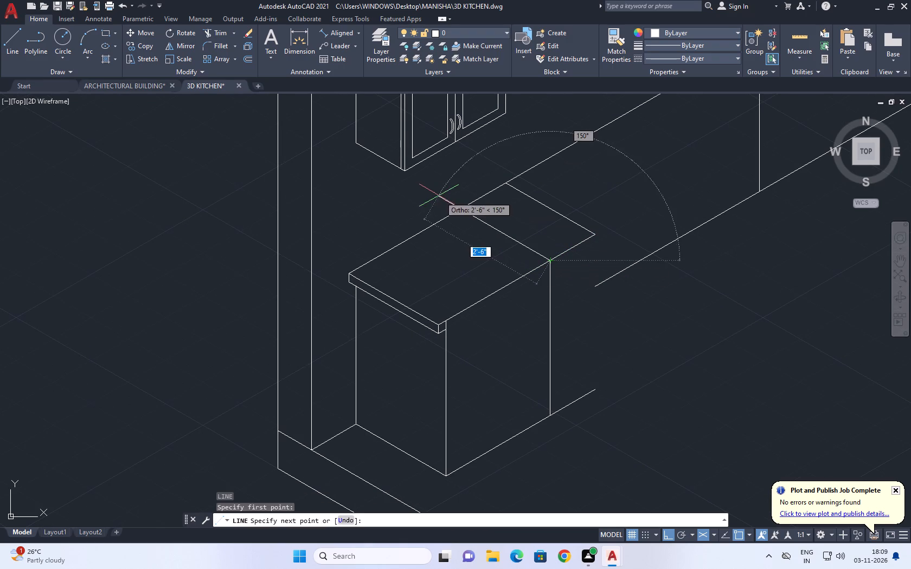
click(450, 194)
key(Escape)
Trim the countertop outline and bottom front edge beyond the new end, plus the line's overrun behind the countertop.
text(TR)
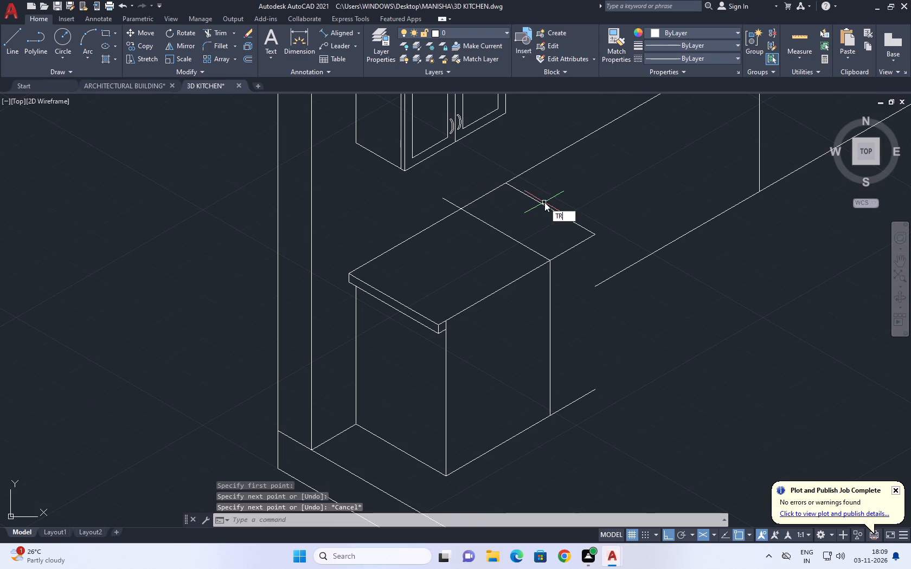
key(space)
click(568, 196)
click(583, 269)
click(459, 194)
click(426, 214)
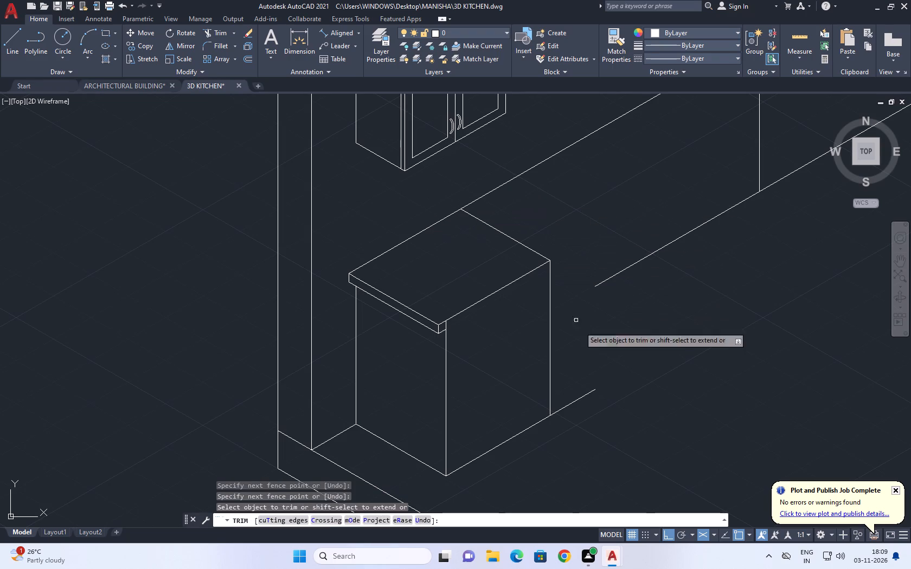
drag(592, 377, 587, 389)
click(584, 411)
click(579, 379)
key(Escape)
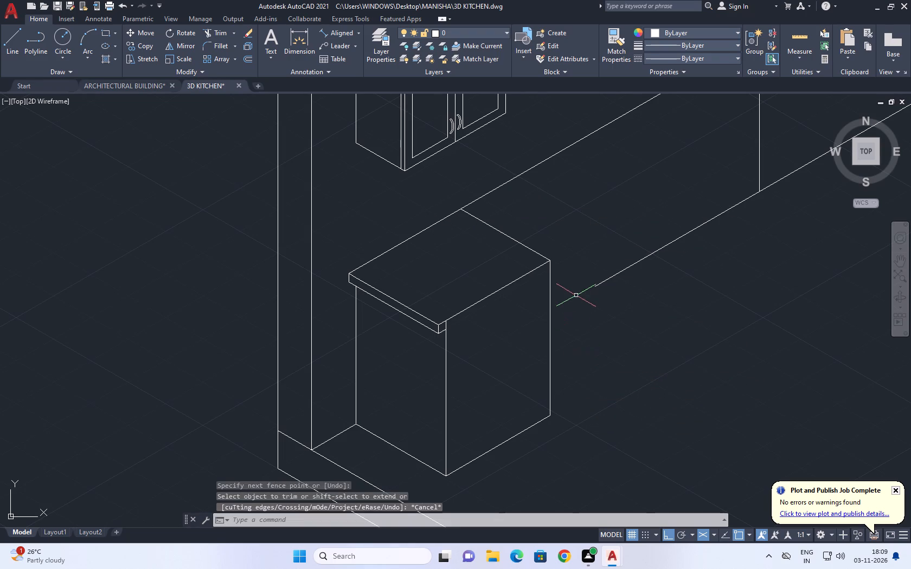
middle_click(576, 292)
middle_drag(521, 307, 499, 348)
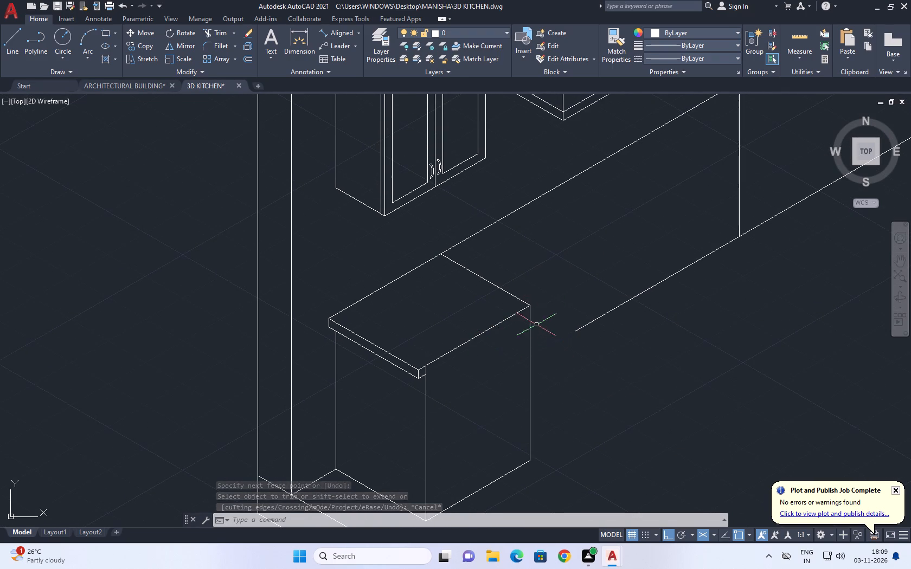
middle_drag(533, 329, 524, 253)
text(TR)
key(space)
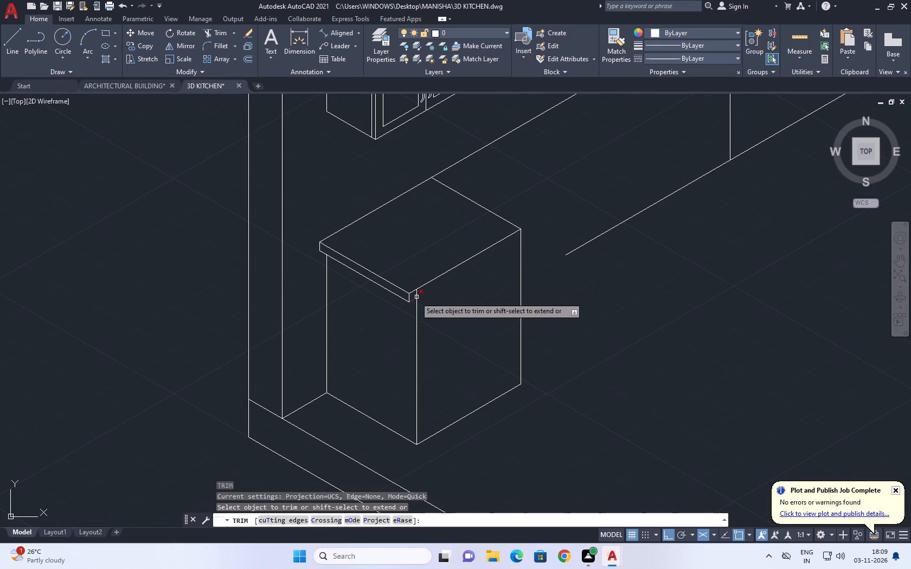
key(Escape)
Copy the countertop's long top front edge straight down by the slab thickness to form its lower edge.
click(448, 276)
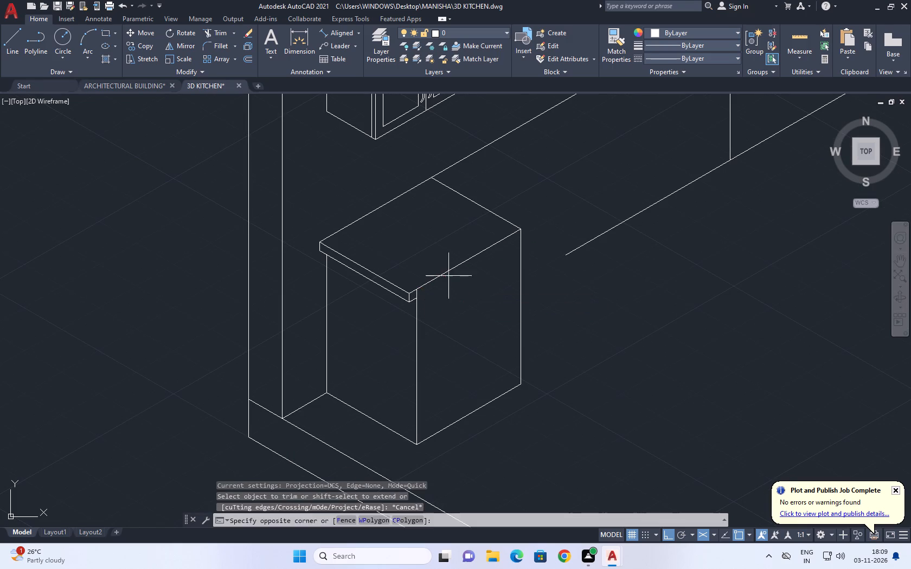
click(441, 258)
key(c)
key(o)
key(space)
scroll(409, 299, up, 2)
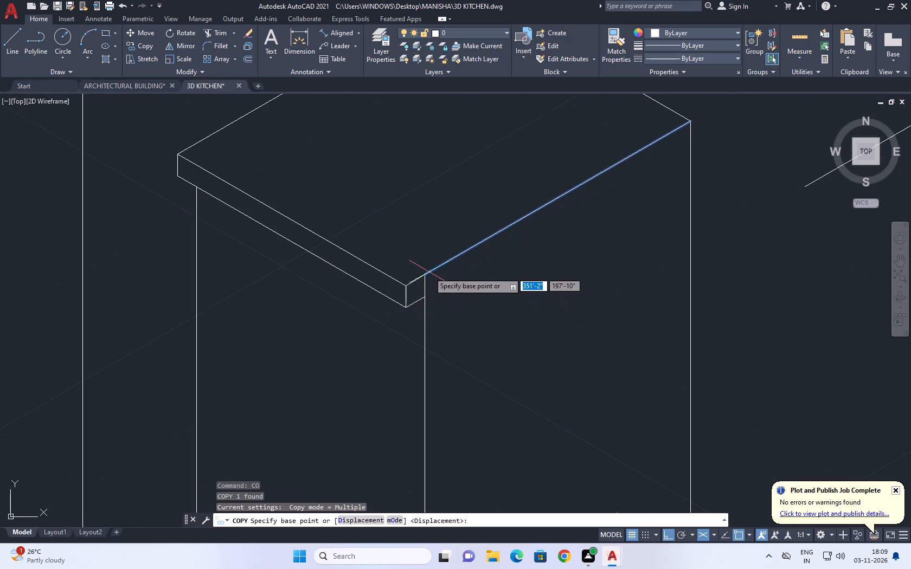
click(425, 275)
click(427, 300)
key(Escape)
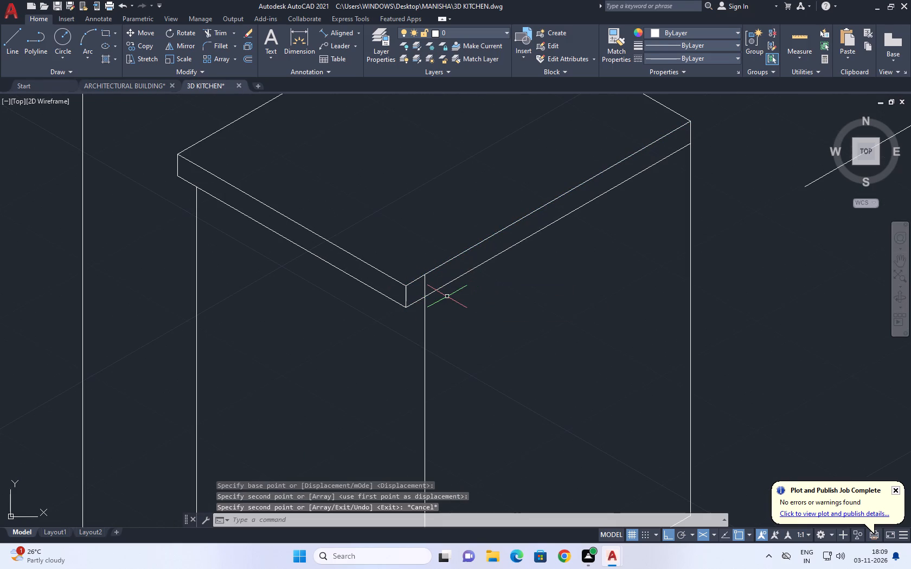
Trim the lower unit's near vertical edge where it crosses the countertop's thickness.
key(t)
key(r)
key(space)
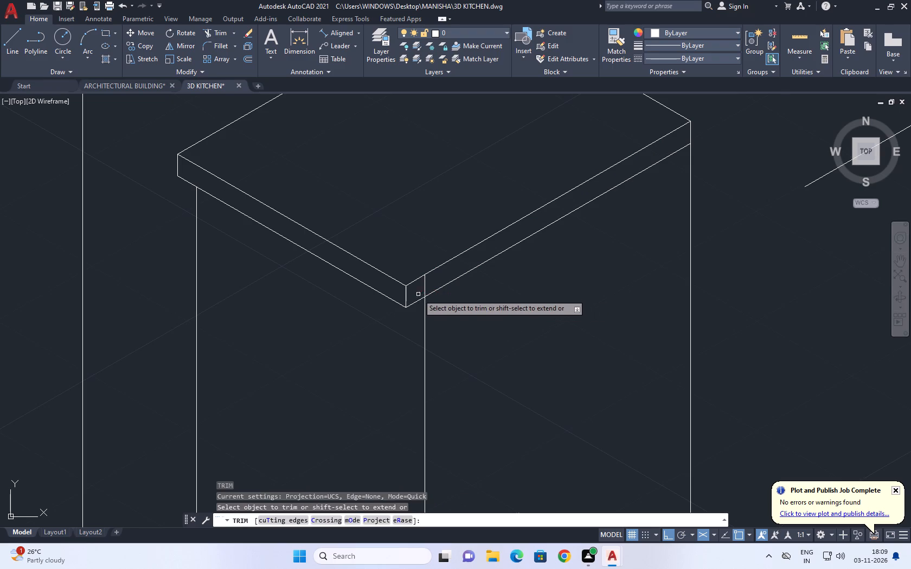
click(418, 294)
click(433, 281)
scroll(457, 289, down, 3)
key(Escape)
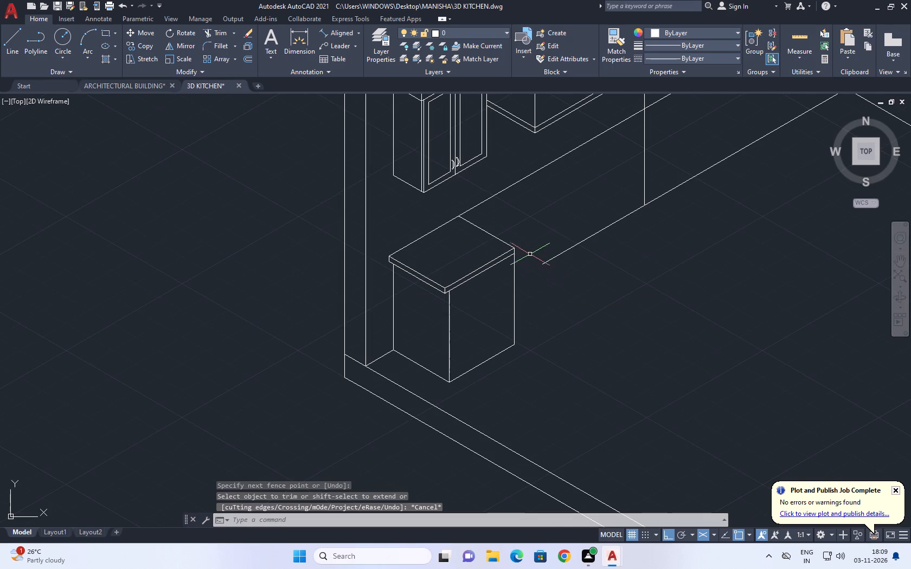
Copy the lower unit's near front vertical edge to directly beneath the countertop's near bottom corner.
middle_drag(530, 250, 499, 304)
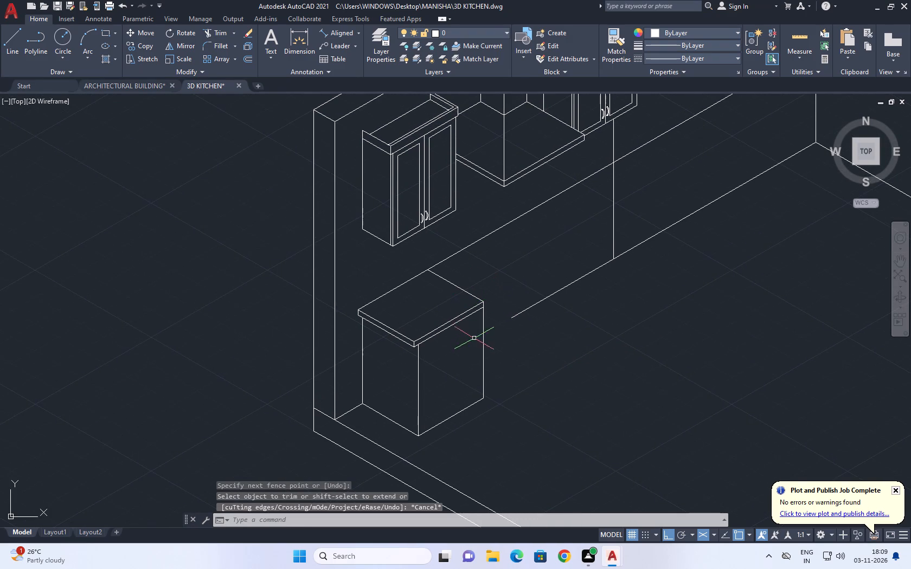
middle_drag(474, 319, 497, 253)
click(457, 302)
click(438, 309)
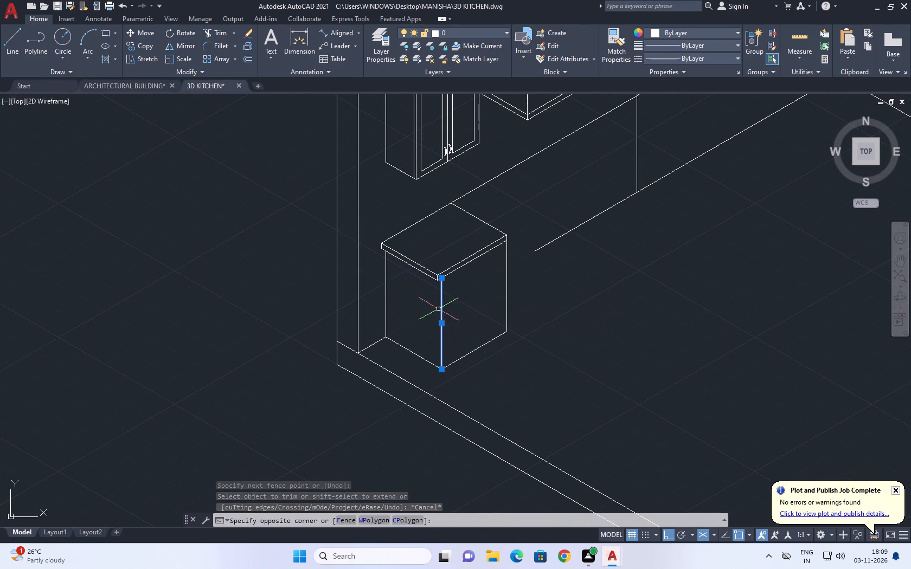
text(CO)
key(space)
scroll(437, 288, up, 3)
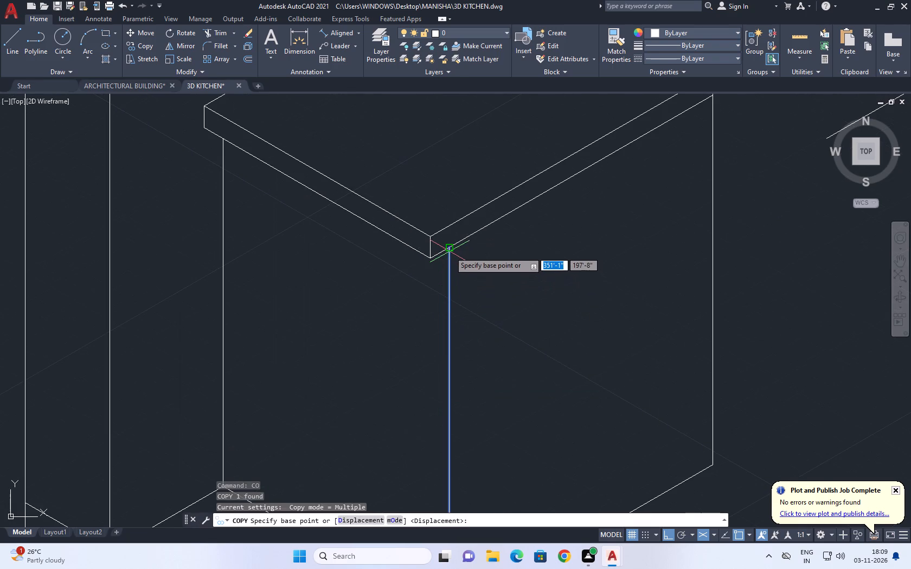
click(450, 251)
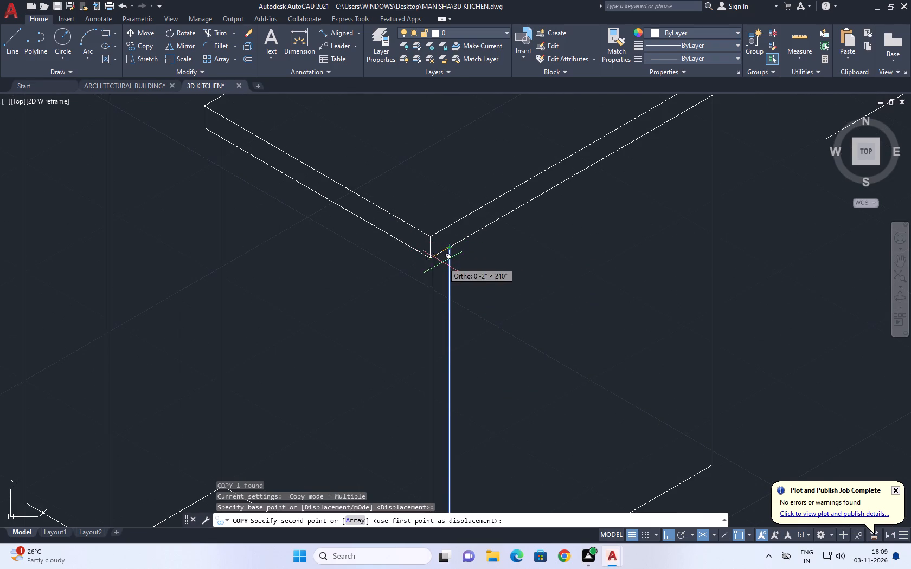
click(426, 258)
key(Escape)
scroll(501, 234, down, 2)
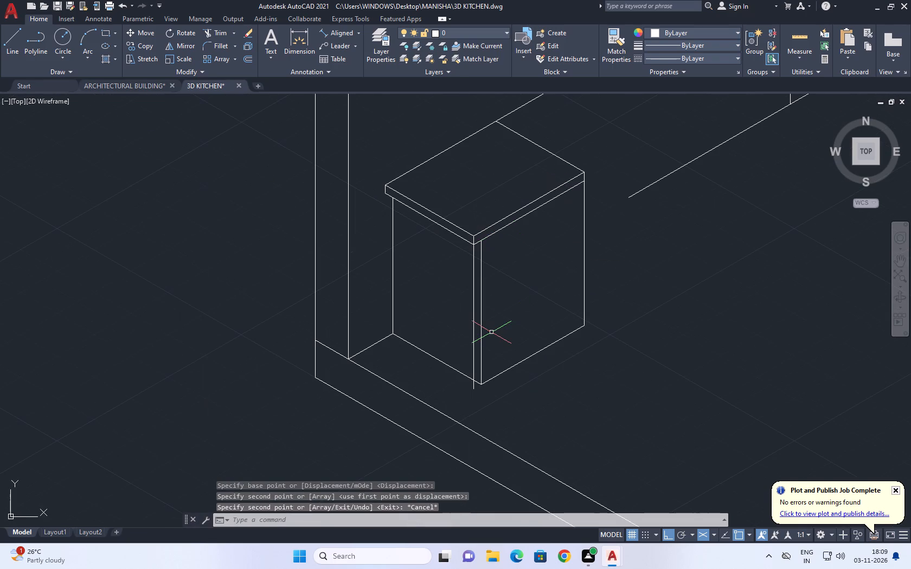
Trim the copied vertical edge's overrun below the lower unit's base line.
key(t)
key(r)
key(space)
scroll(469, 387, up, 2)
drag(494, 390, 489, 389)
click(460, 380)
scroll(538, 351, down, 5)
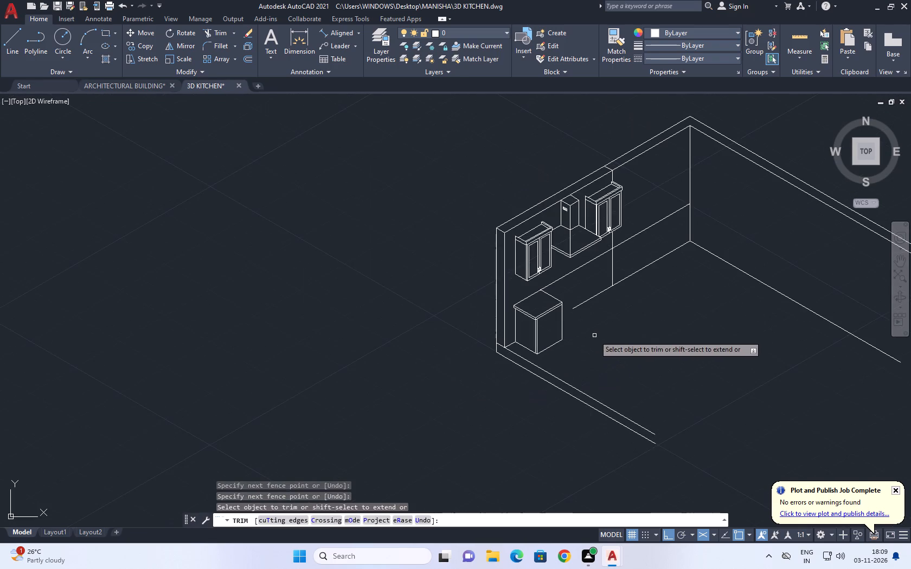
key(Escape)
Copy the lower unit's far front vertical edge 1" outward along the countertop's front direction.
scroll(547, 325, up, 3)
middle_drag(577, 282, 567, 316)
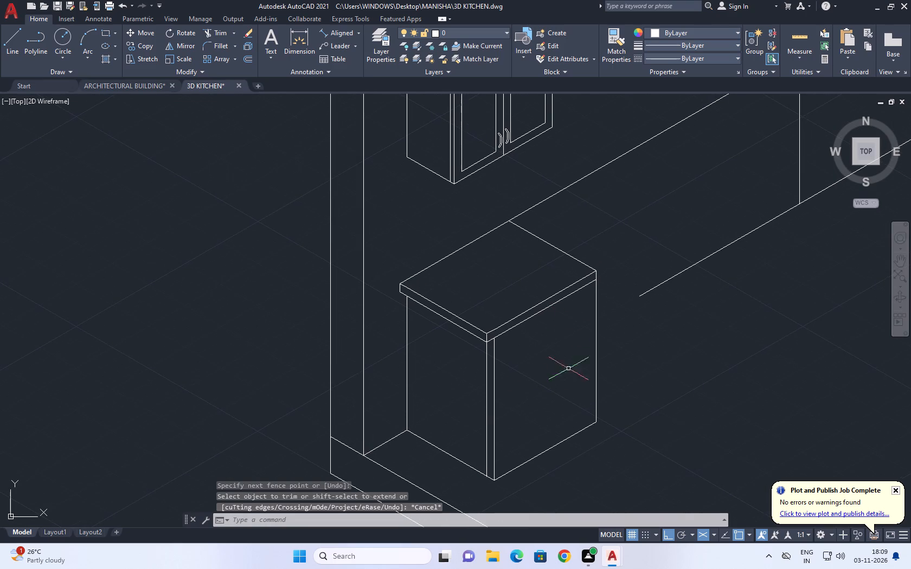
scroll(486, 481, up, 3)
scroll(474, 461, down, 6)
scroll(508, 406, up, 3)
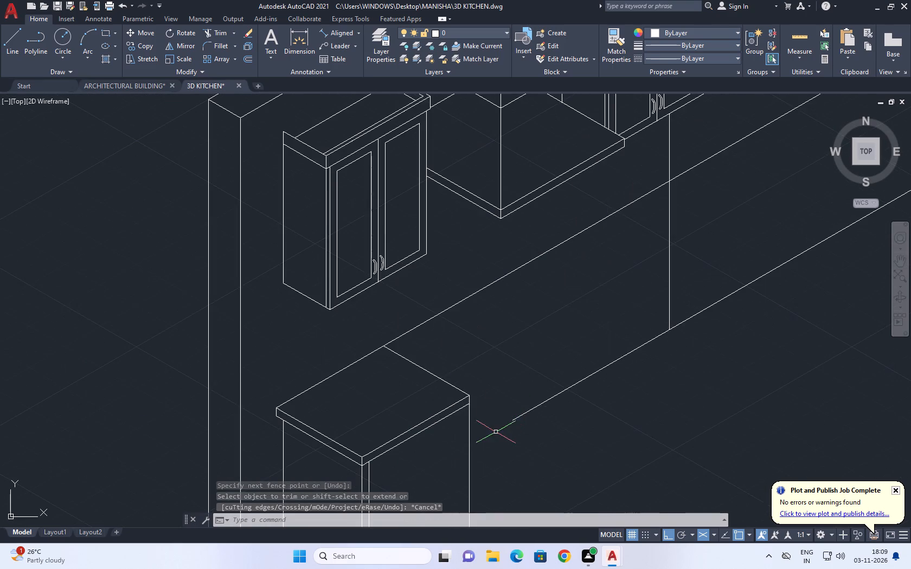
middle_drag(493, 410, 531, 283)
middle_drag(532, 325, 506, 308)
scroll(508, 306, down, 2)
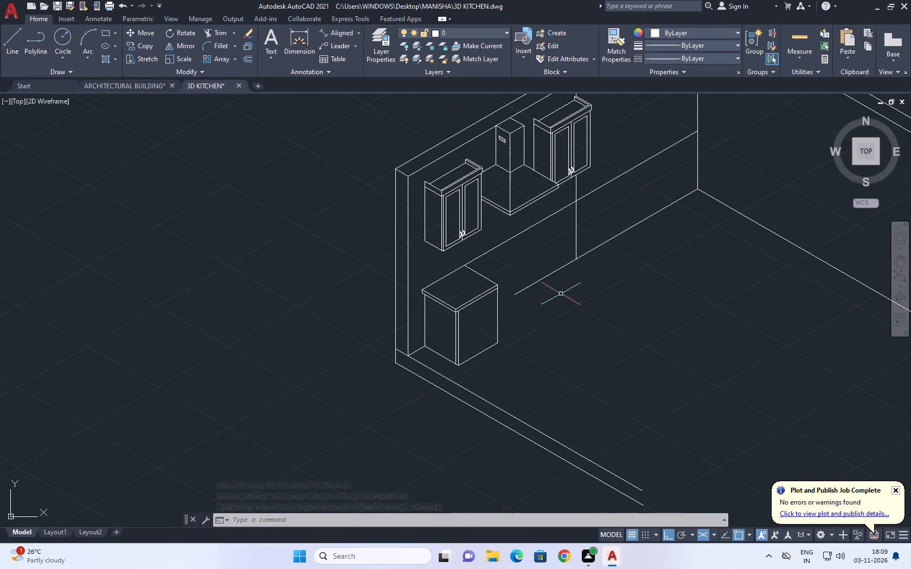
middle_drag(561, 293, 469, 305)
scroll(386, 325, up, 1)
click(418, 319)
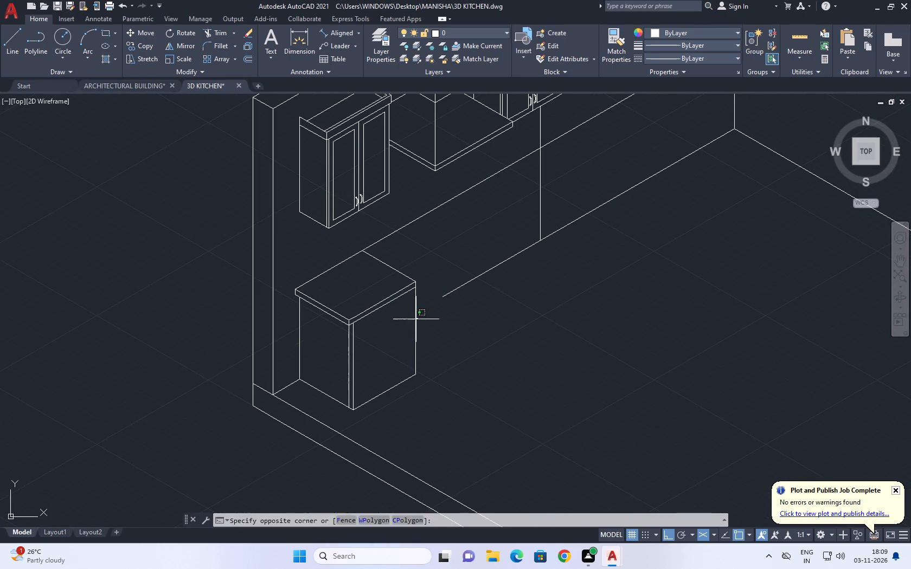
click(407, 325)
middle_drag(431, 319, 430, 328)
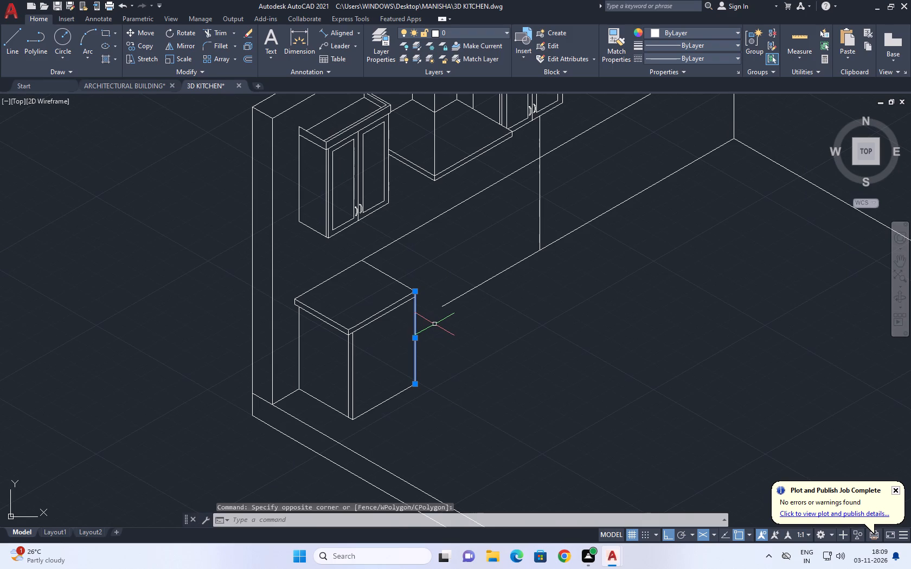
key(c)
key(o)
key(space)
scroll(421, 299, up, 2)
click(402, 281)
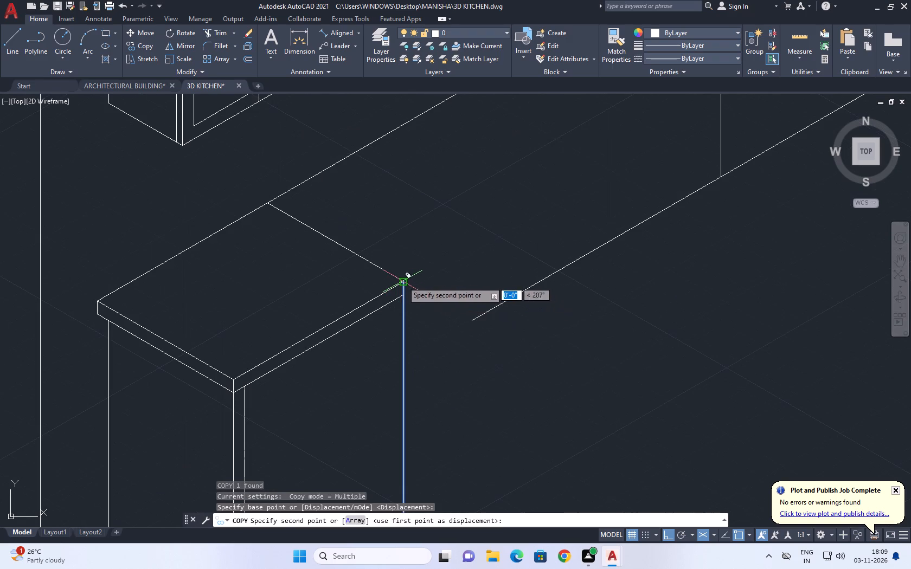
text(1)
key(space)
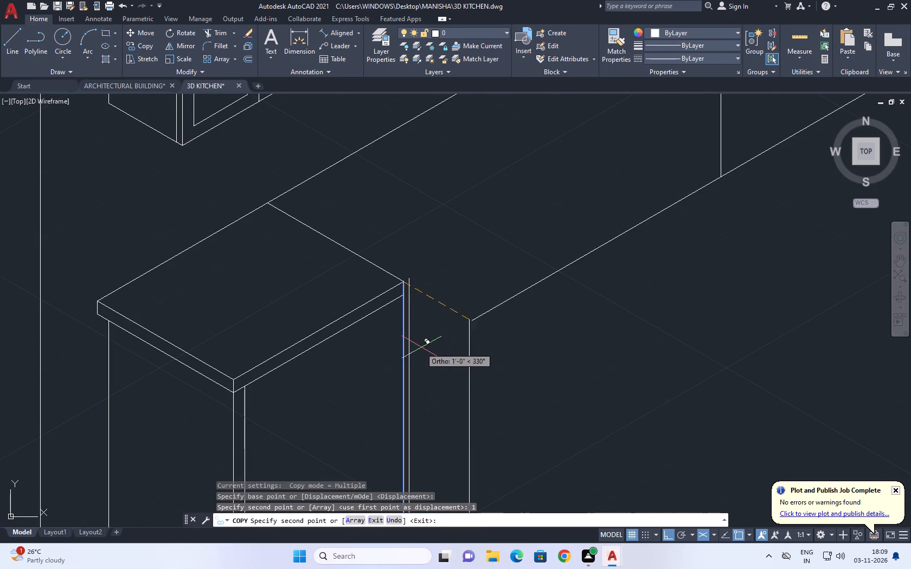
key(Escape)
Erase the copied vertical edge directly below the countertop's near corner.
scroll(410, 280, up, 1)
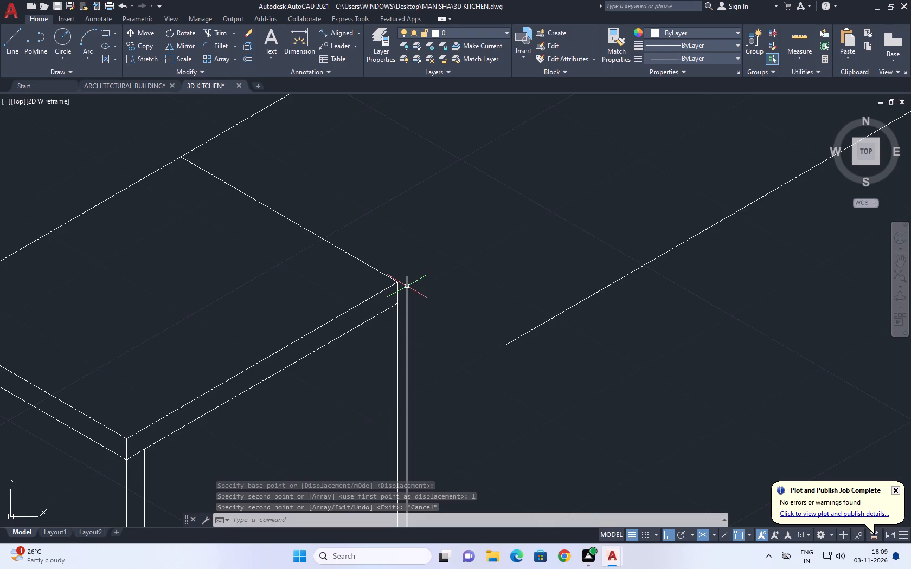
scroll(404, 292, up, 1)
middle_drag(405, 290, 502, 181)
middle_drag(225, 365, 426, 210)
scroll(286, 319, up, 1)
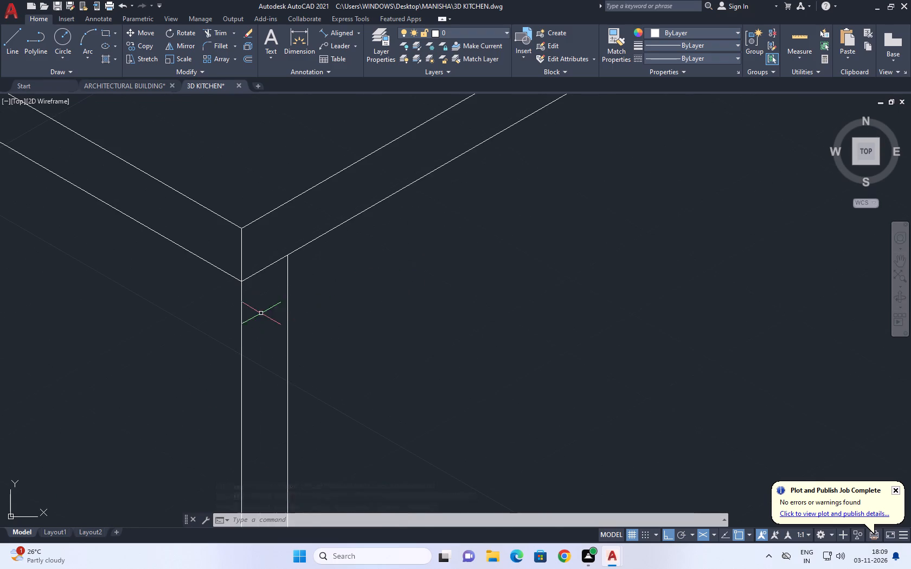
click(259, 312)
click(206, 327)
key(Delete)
Copy the lower unit's near front vertical edge 1" toward the countertop's near corner.
drag(311, 313, 277, 316)
click(259, 322)
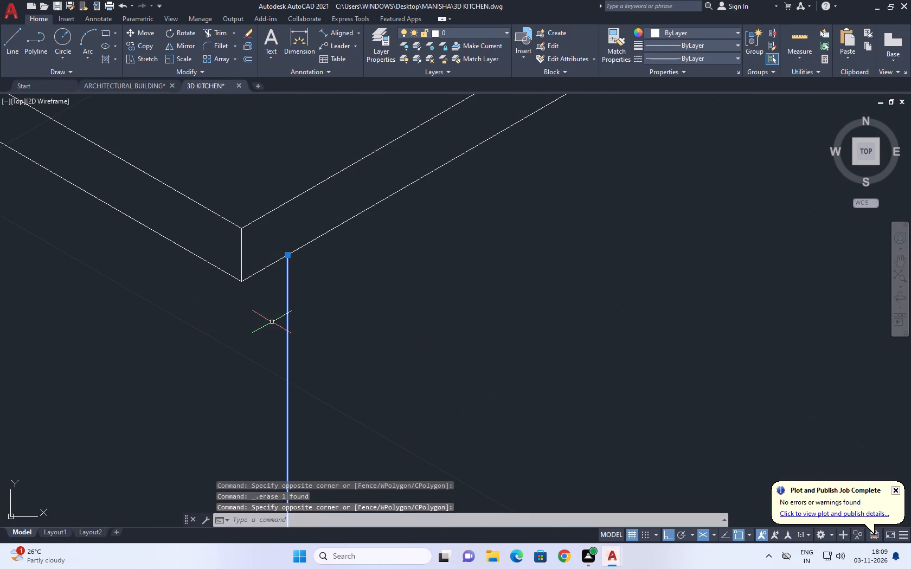
key(c)
key(o)
key(space)
click(343, 266)
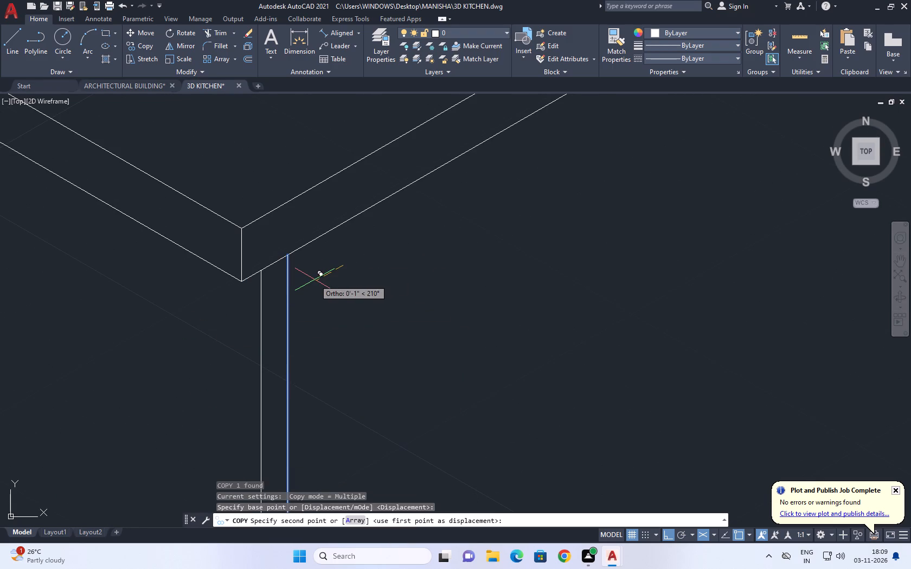
key(1)
key(space)
scroll(350, 300, down, 2)
key(Escape)
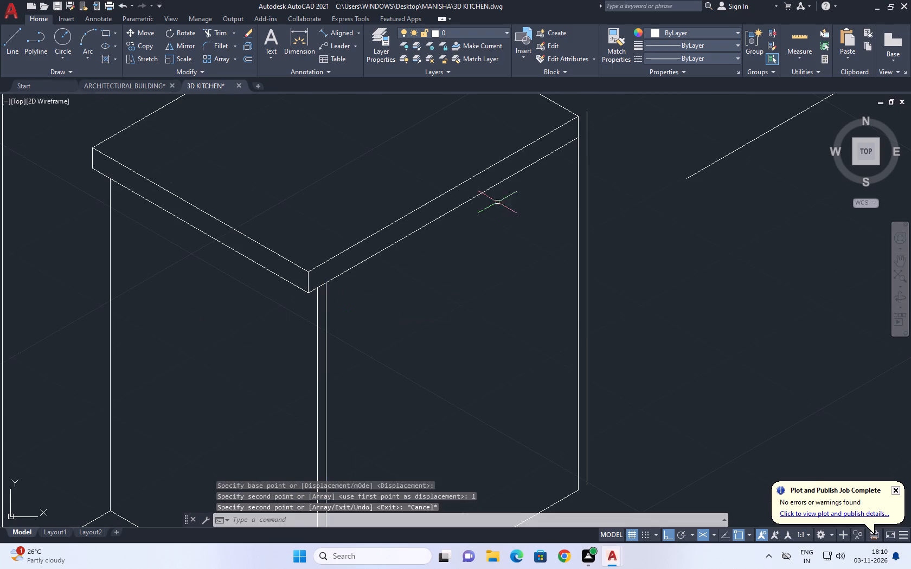
Extend the lower unit's front base line to the copied vertical edge at the near corner.
middle_drag(556, 161, 553, 137)
scroll(553, 133, down, 3)
scroll(497, 277, up, 4)
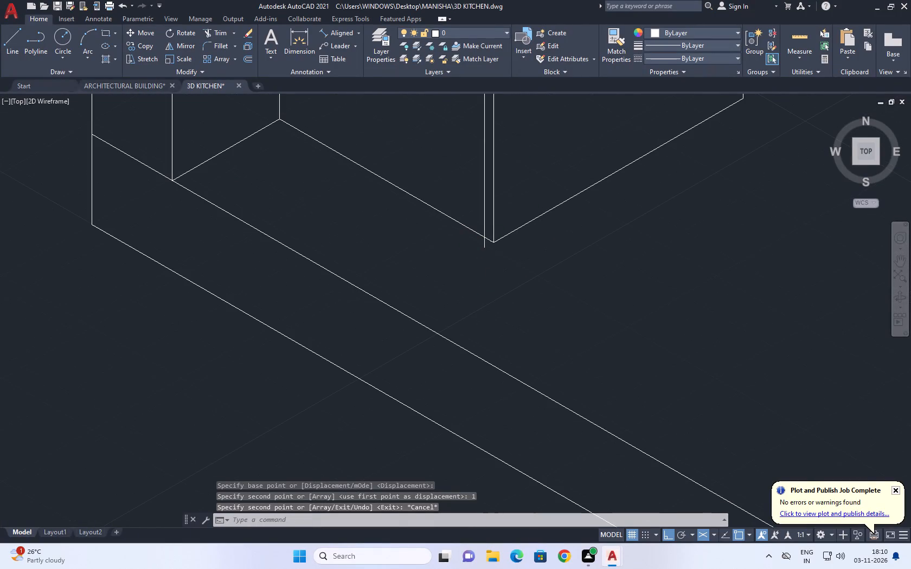
key(e)
key(x)
key(space)
click(504, 240)
scroll(490, 274, down, 3)
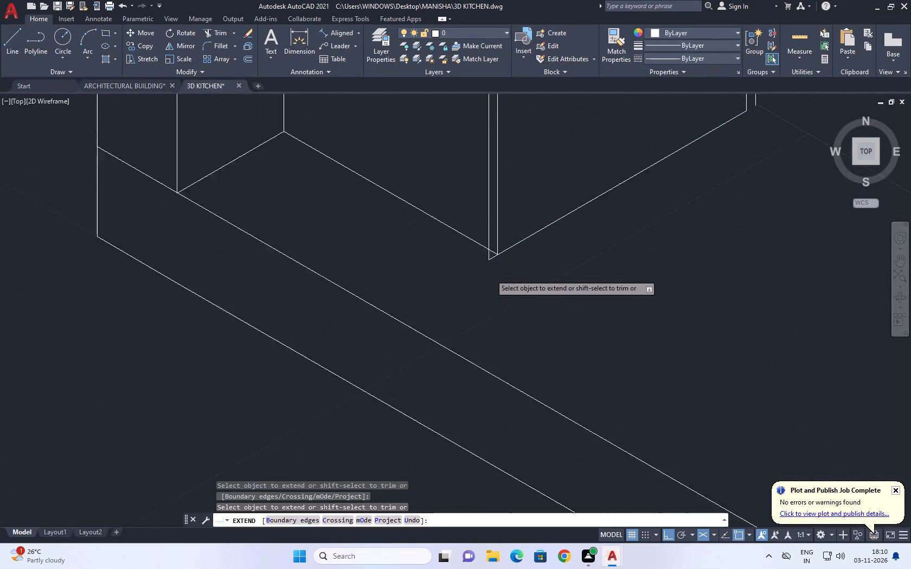
key(Escape)
scroll(497, 267, up, 2)
key(Escape)
Trim the vertical and base line overruns below the lower unit's side base line at the near corner.
text(TR)
key(space)
scroll(490, 269, up, 2)
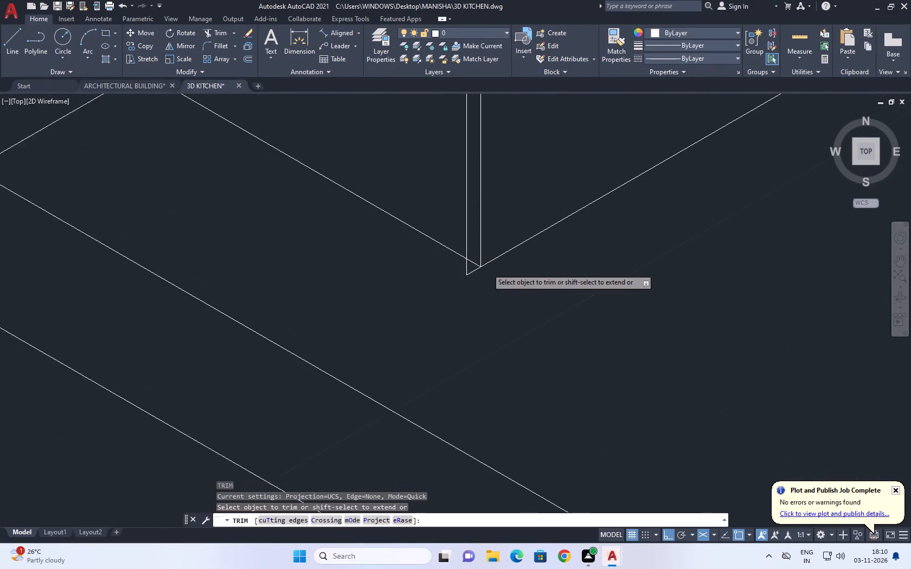
drag(472, 288, 461, 282)
drag(417, 263, 407, 262)
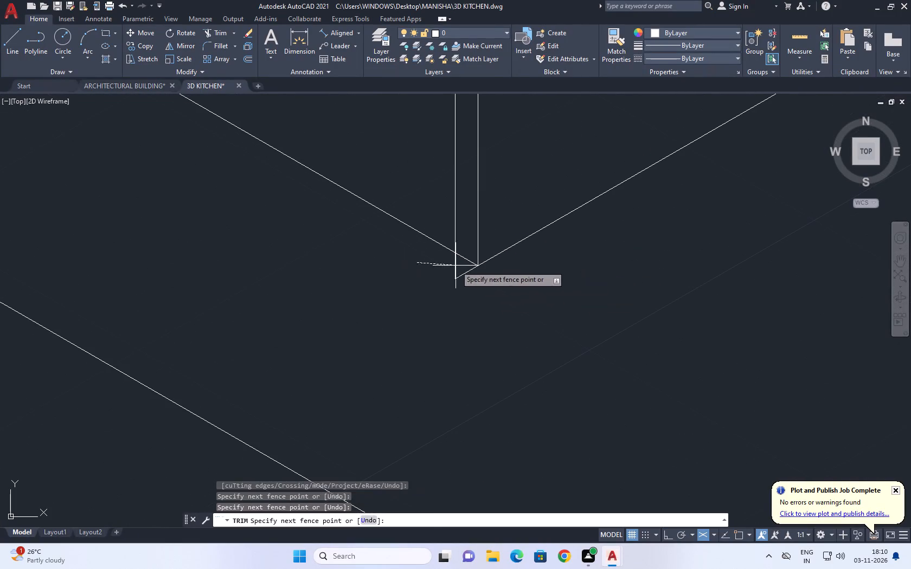
click(474, 286)
scroll(485, 284, down, 5)
key(Escape)
Stretch the far end of the lower unit's front base line to the bottom end of the outer copied vertical edge.
middle_drag(605, 234, 519, 300)
middle_drag(562, 268, 549, 284)
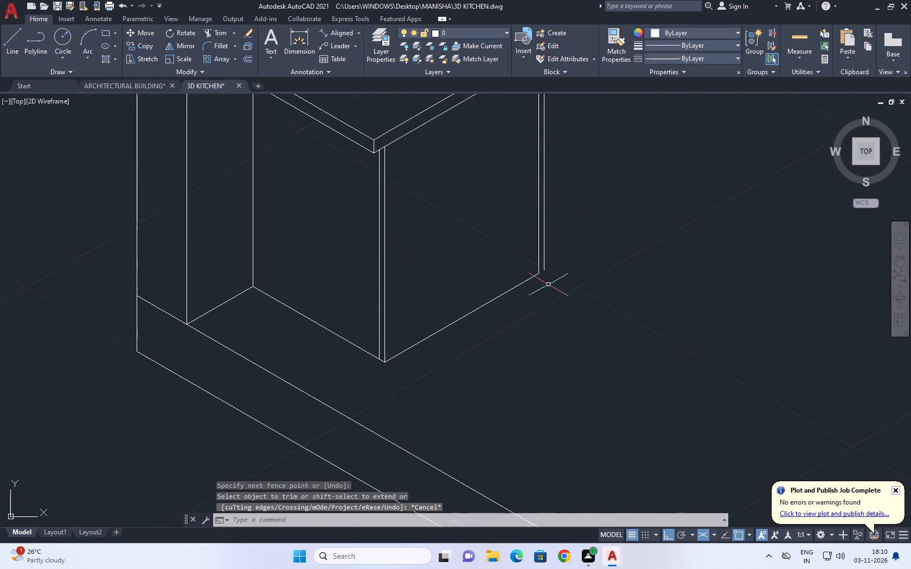
scroll(543, 276, up, 4)
click(518, 278)
click(479, 238)
click(532, 261)
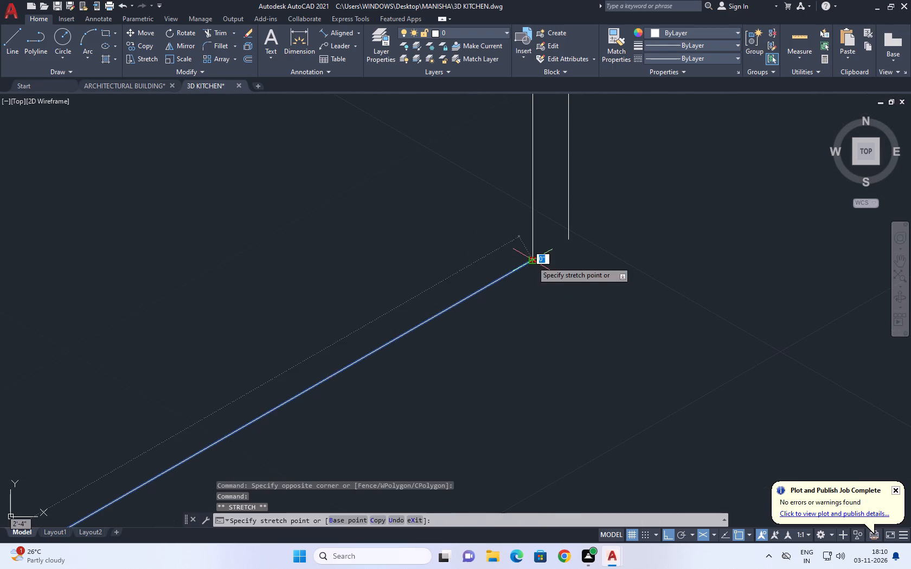
click(573, 240)
right_click(591, 229)
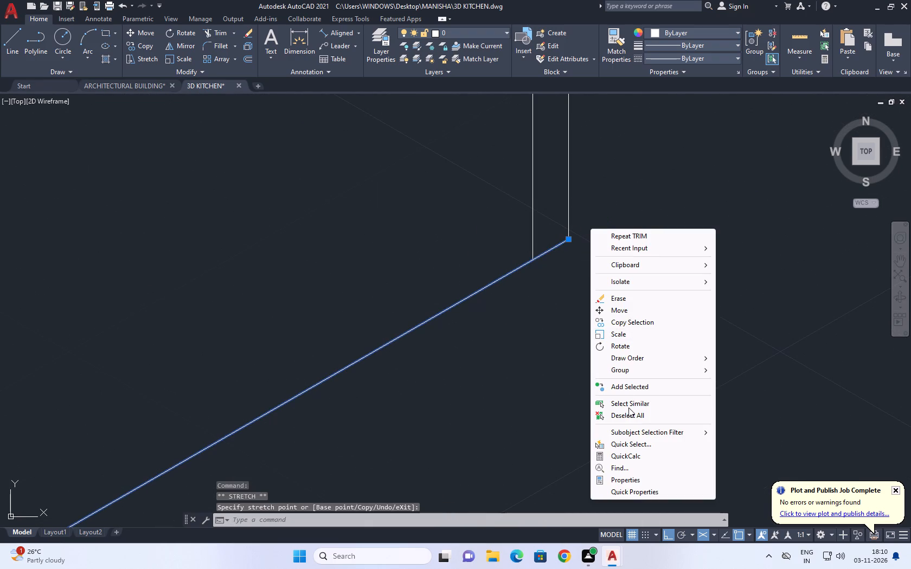
click(628, 412)
Extend the countertop's upper and lower front edges to the outer copied vertical edge at the far corner.
scroll(593, 352, down, 4)
middle_drag(585, 167, 583, 276)
middle_drag(606, 209, 575, 240)
scroll(548, 251, up, 2)
middle_drag(555, 255, 543, 263)
text(EX)
key(space)
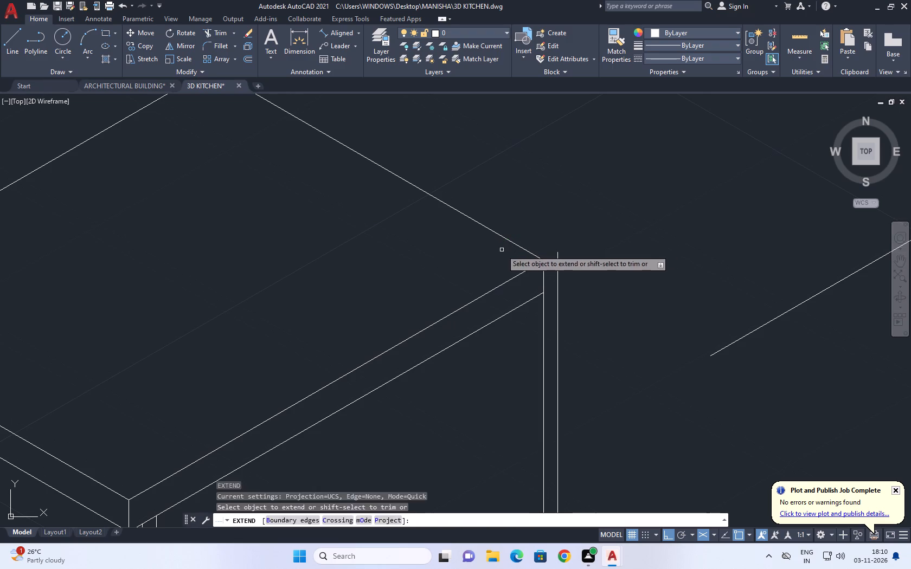
click(502, 250)
click(524, 337)
key(Escape)
Draw a line from the outer vertical edge's top end, parallel to the countertop's far side edge, back past the wall line.
middle_drag(527, 231, 553, 315)
key(l)
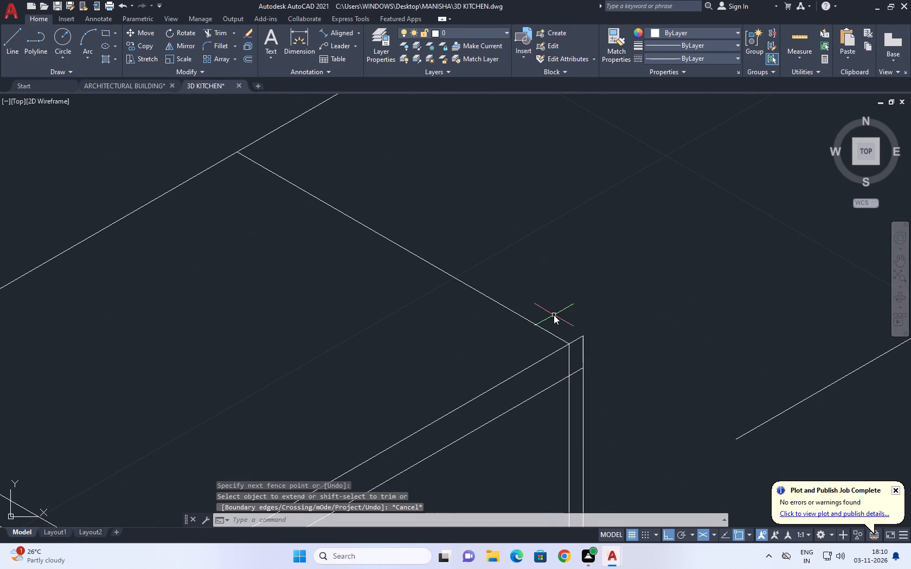
key(space)
click(582, 337)
scroll(521, 288, down, 4)
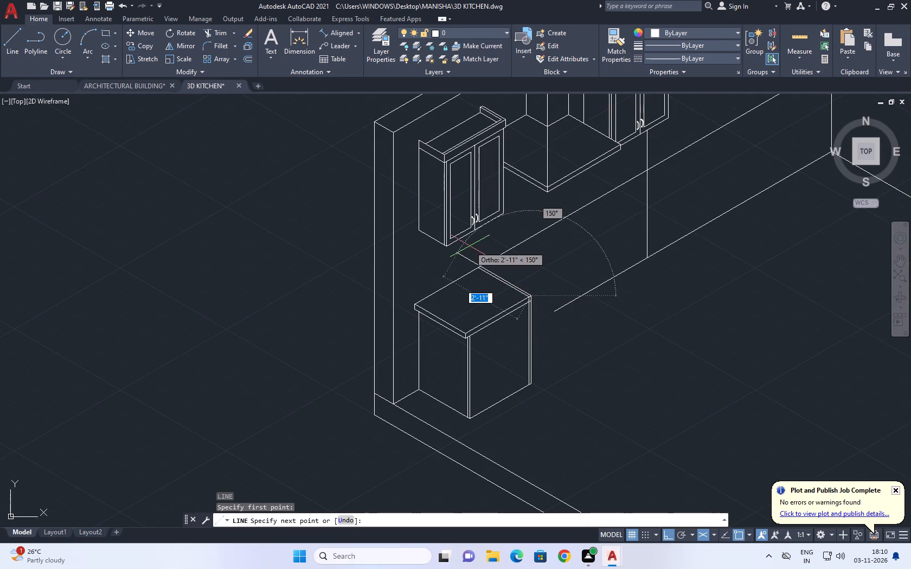
scroll(470, 250, up, 2)
click(469, 265)
key(Escape)
Trim the new countertop side line's overrun beyond the wall line.
key(t)
key(r)
key(space)
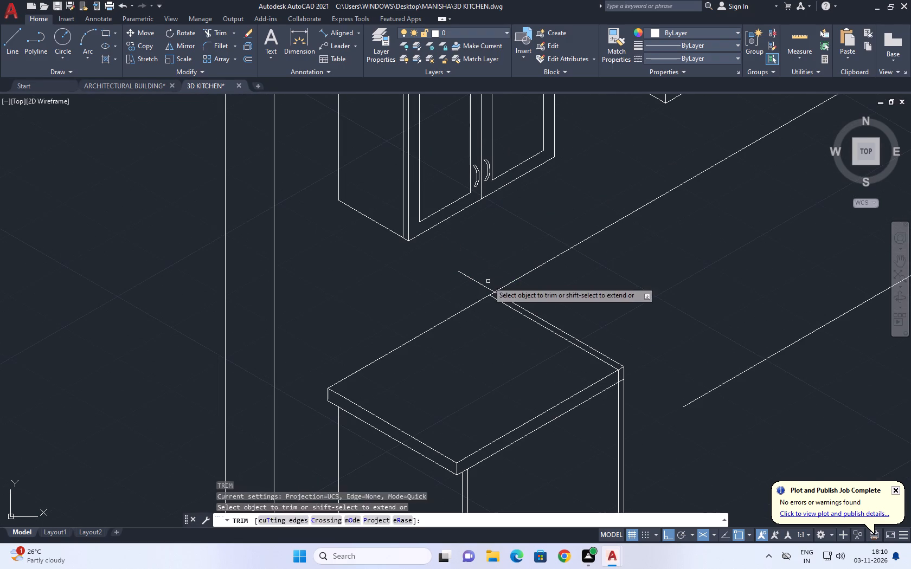
click(487, 277)
click(453, 295)
scroll(499, 266, down, 3)
key(Escape)
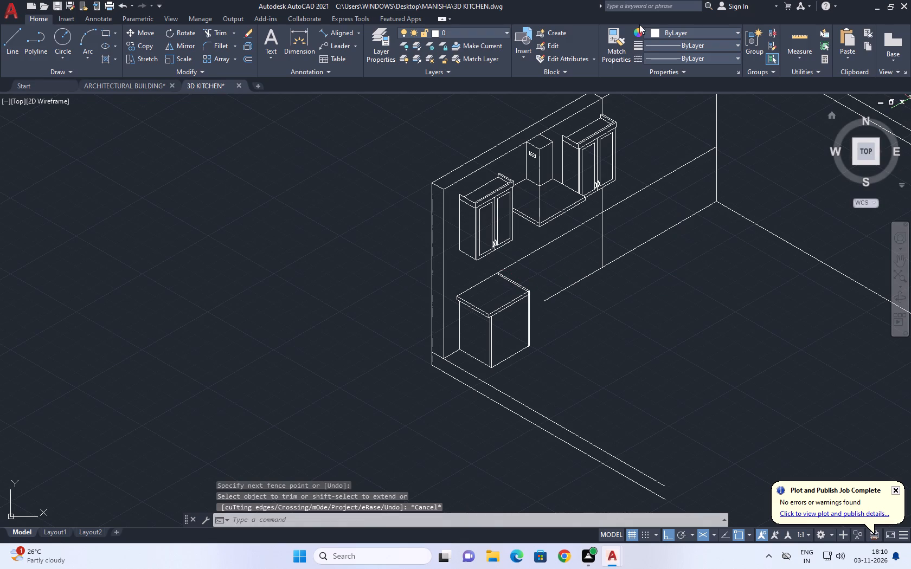
Trim the inner vertical edge above the countertop's lower front edge and the short edge stub reaching the outer vertical.
scroll(522, 302, up, 2)
middle_drag(577, 283, 577, 282)
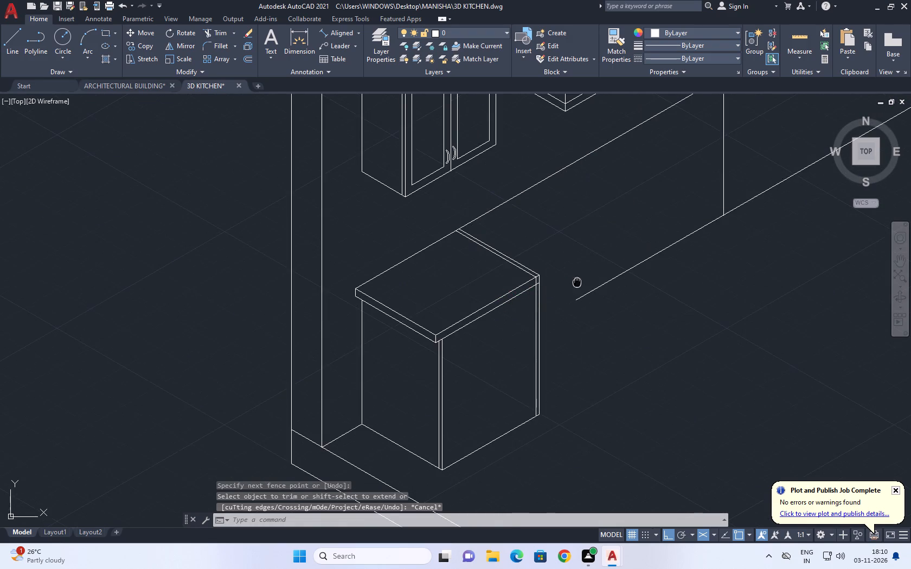
middle_drag(577, 282, 550, 235)
key(t)
key(r)
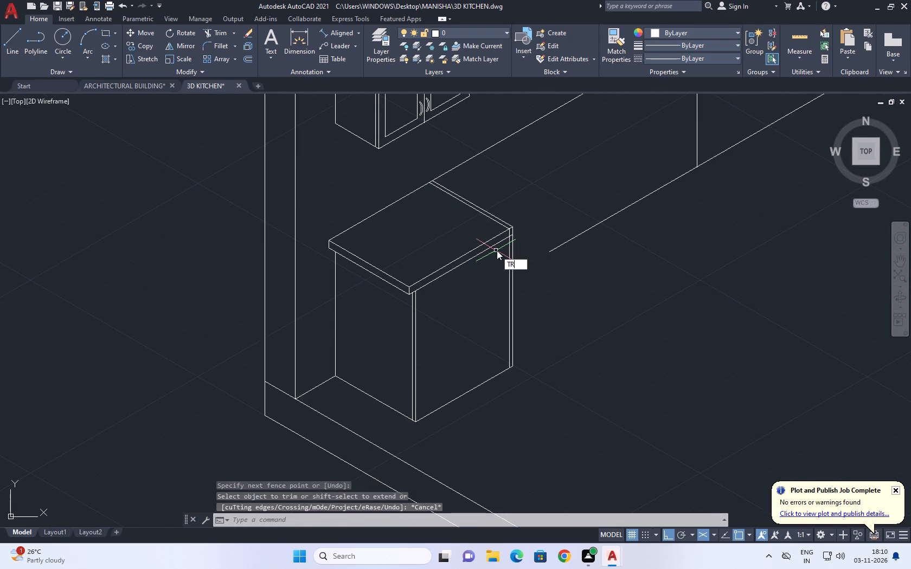
key(space)
scroll(505, 253, up, 4)
scroll(525, 176, up, 2)
click(511, 160)
drag(553, 216, 553, 213)
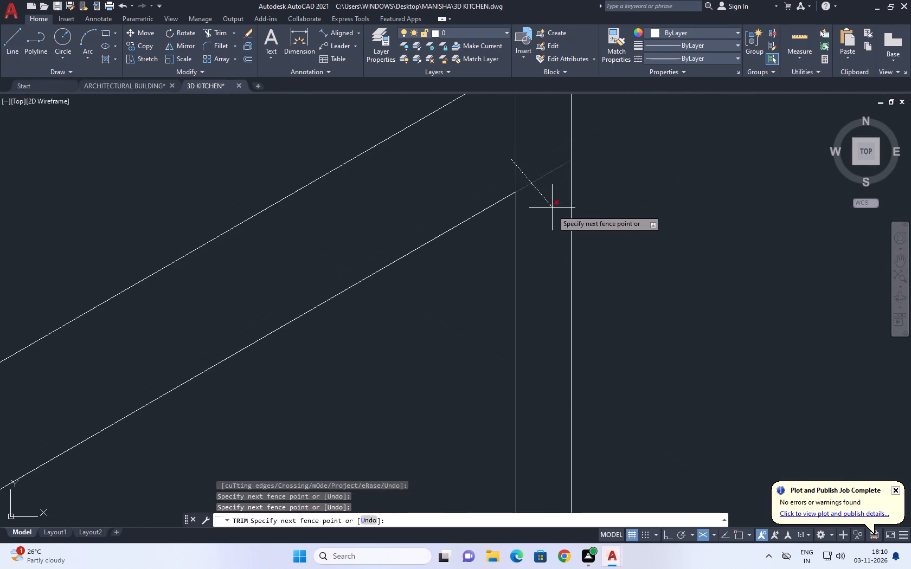
drag(553, 213, 554, 223)
scroll(542, 201, down, 6)
key(Escape)
Erase the original inner side edge at the far end of the countertop's top surface.
middle_drag(607, 237, 570, 232)
scroll(501, 260, down, 3)
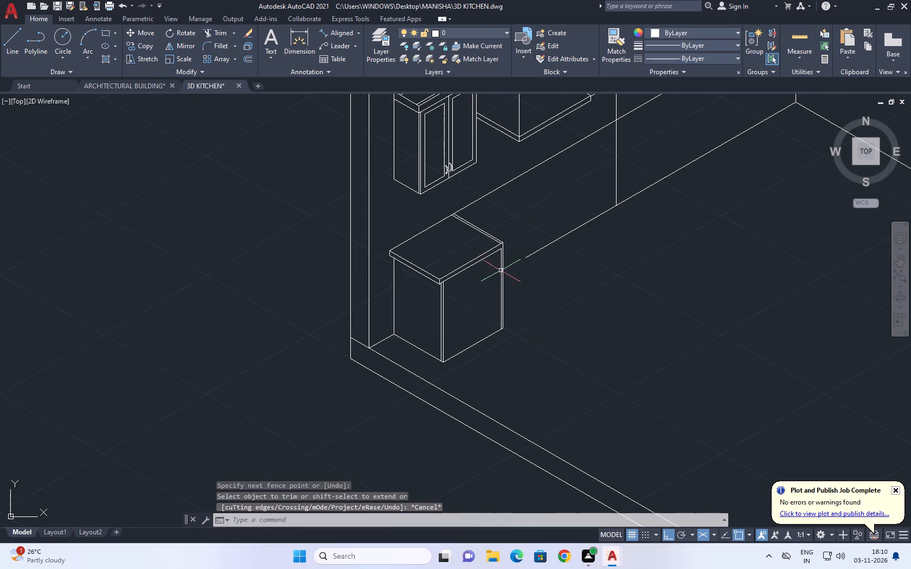
scroll(473, 245, up, 4)
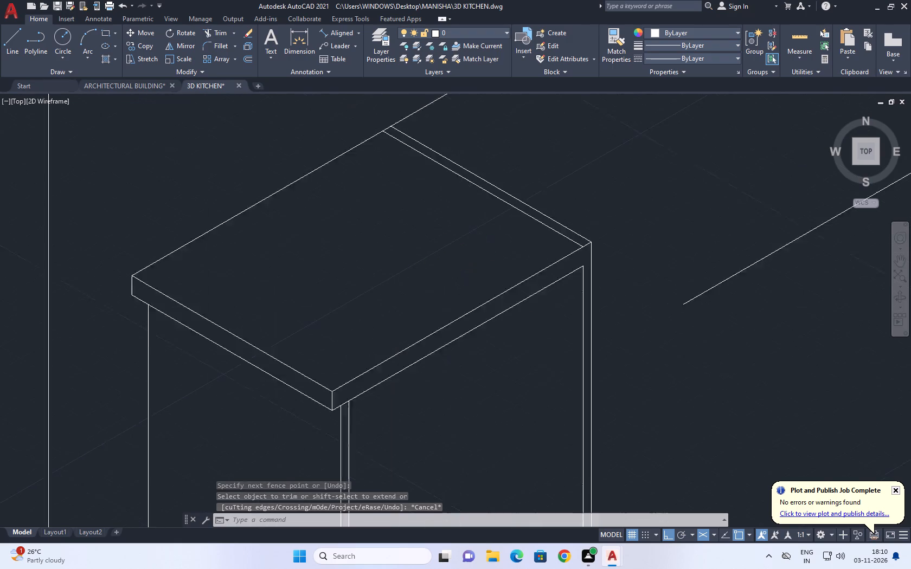
click(608, 222)
click(582, 234)
key(Delete)
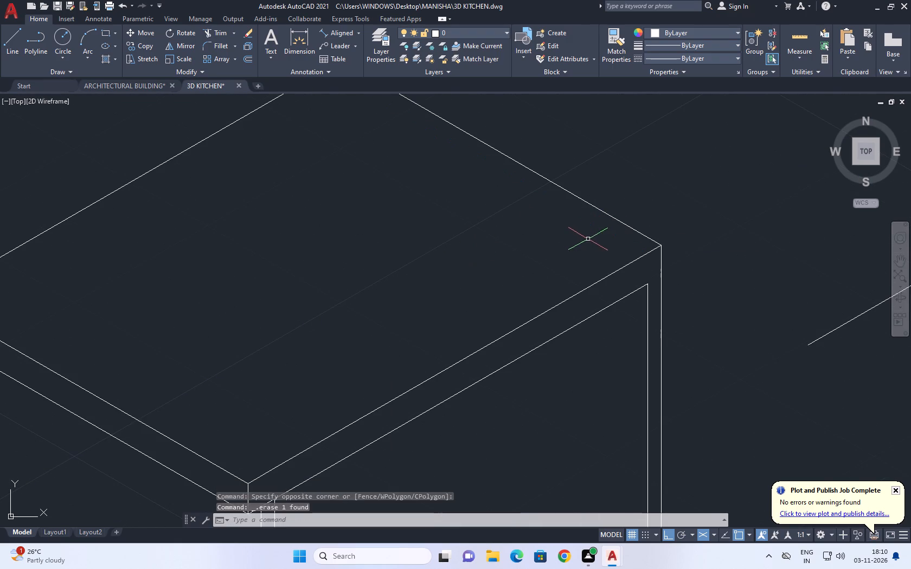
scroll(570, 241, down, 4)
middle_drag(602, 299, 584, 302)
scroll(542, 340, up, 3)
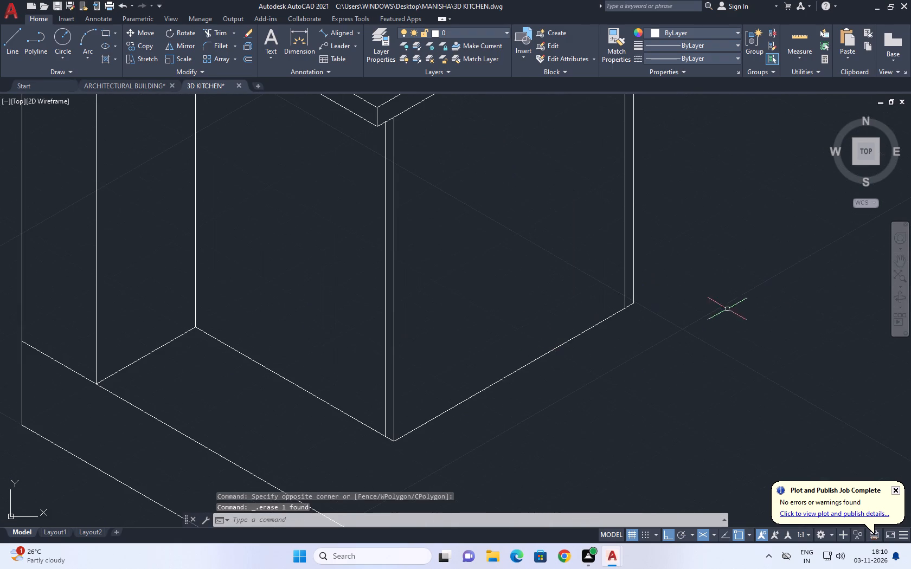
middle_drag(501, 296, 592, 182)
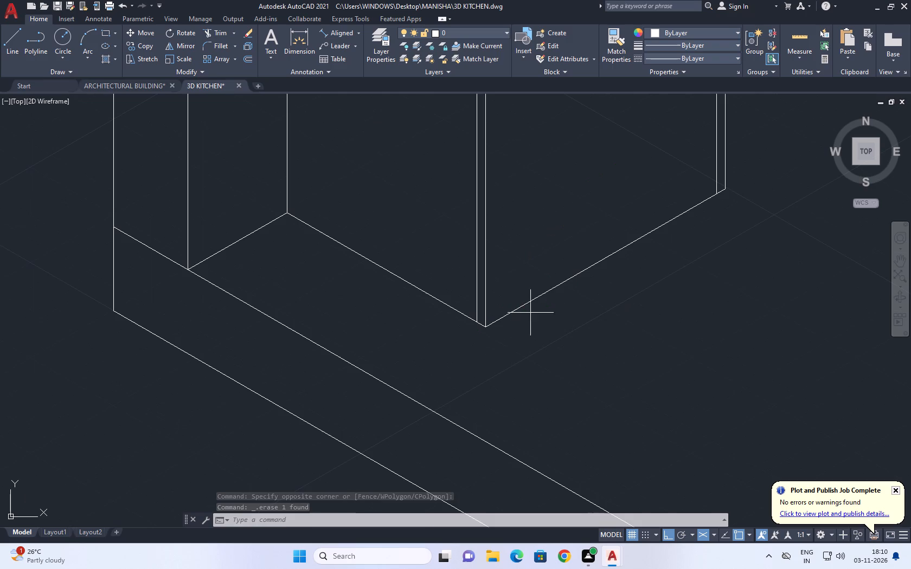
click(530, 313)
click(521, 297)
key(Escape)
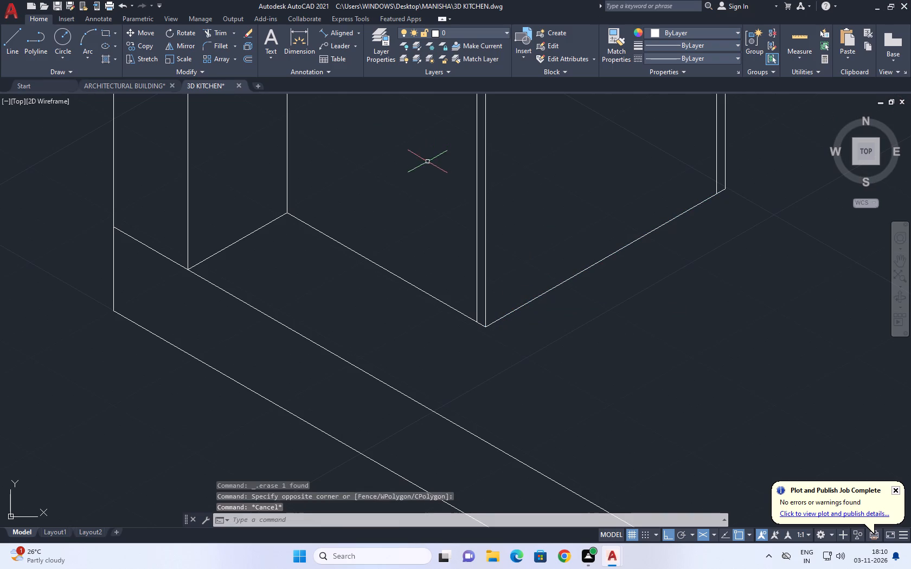
Draw a plinth outline from the side base line near the front corner: about 3" down, about 2'-6" parallel to the front, and up past the base line.
key(l)
key(space)
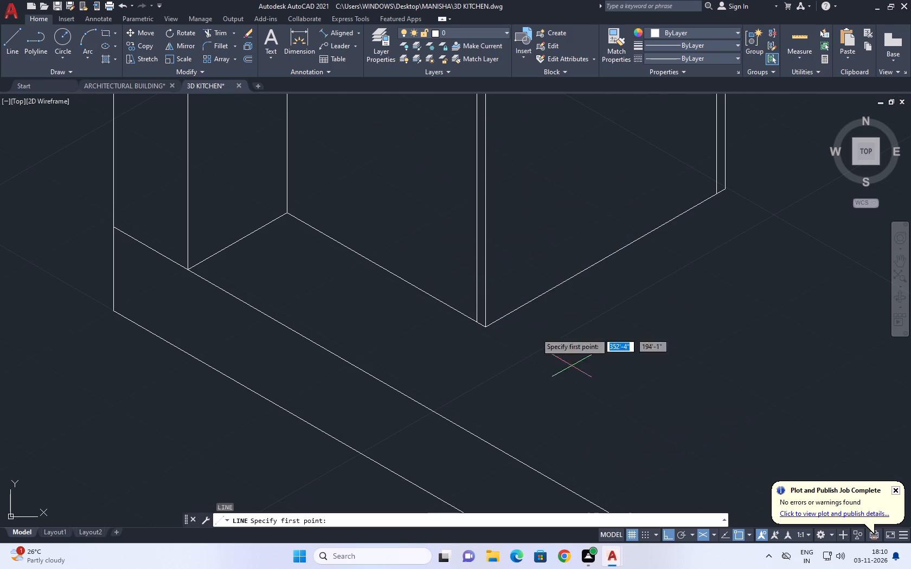
click(466, 318)
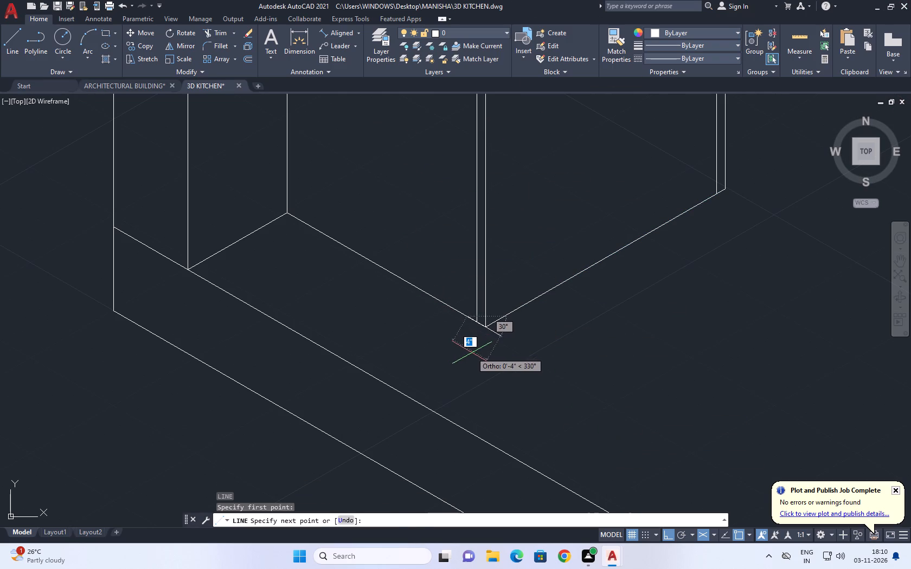
key(F5)
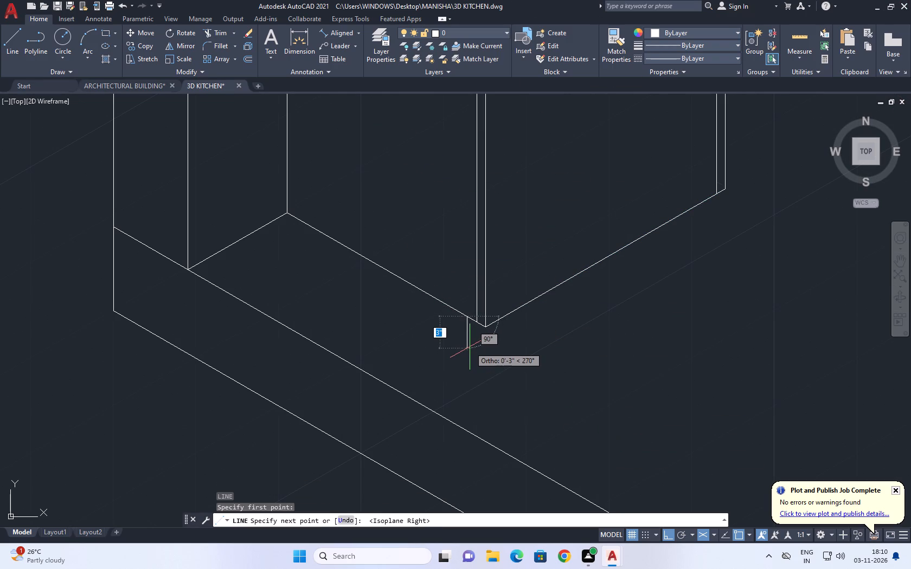
click(470, 347)
middle_drag(575, 312, 509, 345)
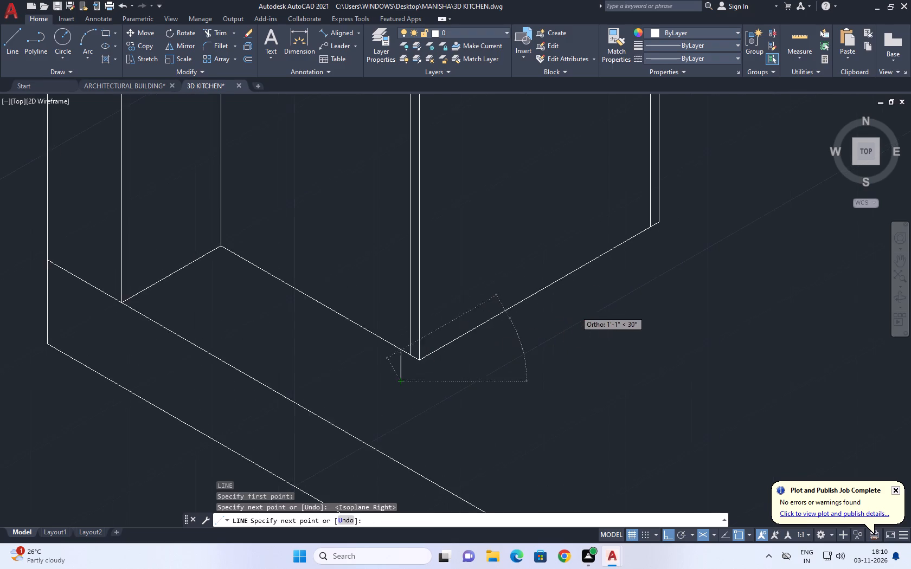
middle_drag(638, 276, 541, 320)
scroll(554, 310, up, 1)
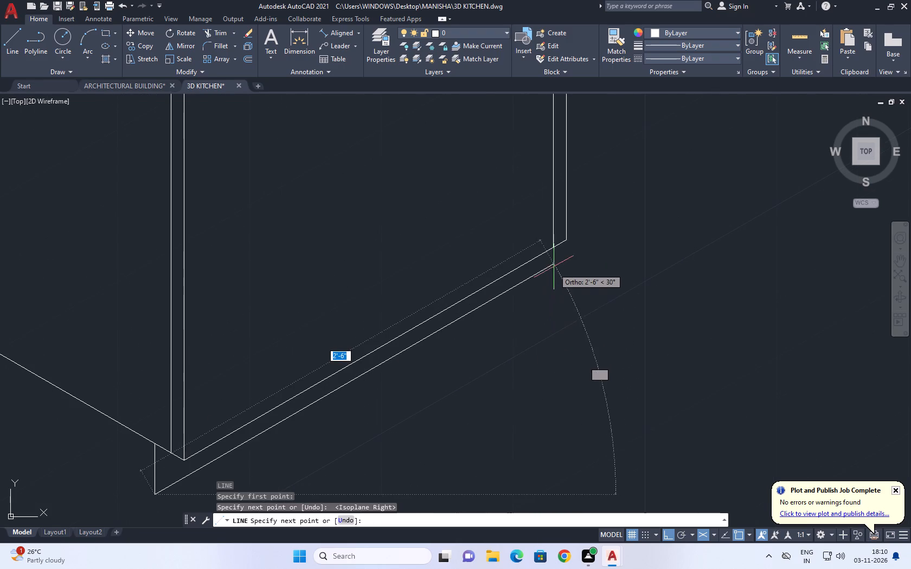
scroll(555, 263, up, 1)
click(560, 257)
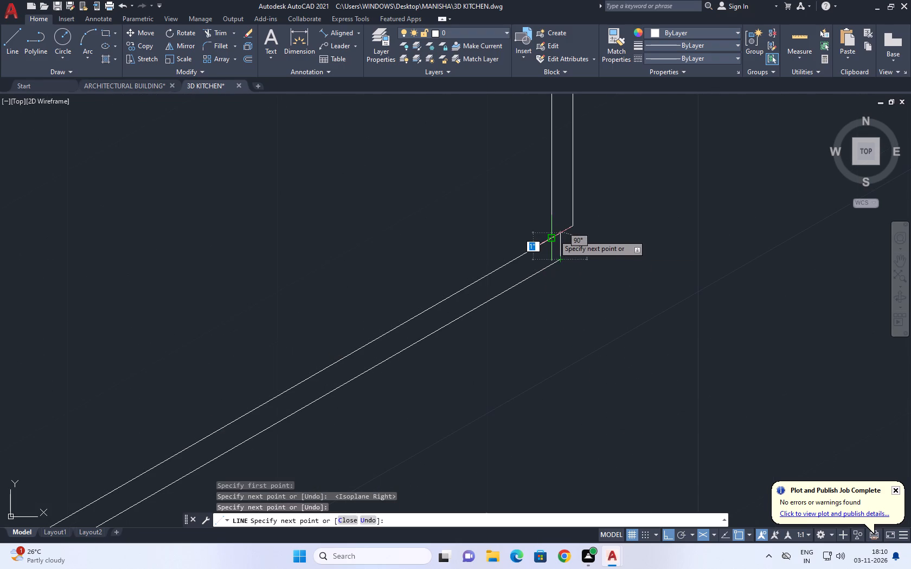
scroll(558, 231, up, 2)
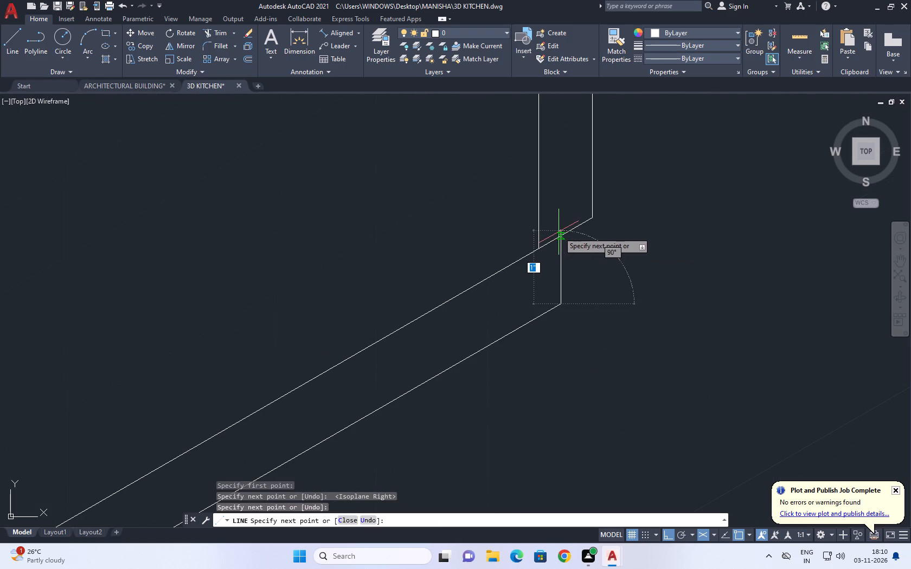
click(559, 209)
key(Escape)
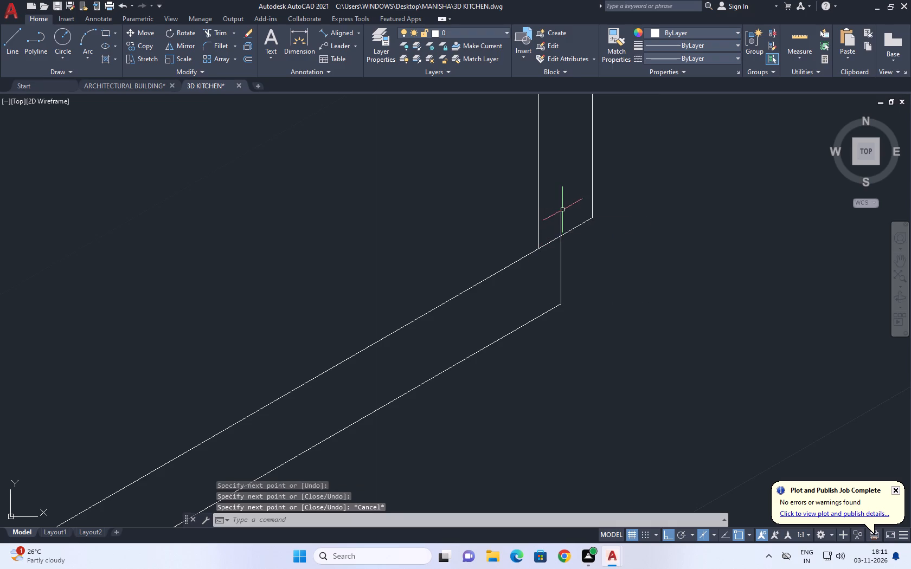
Trim the plinth's far vertical line where it overruns above the lower unit's front base line.
key(t)
text(R)
key(space)
click(561, 217)
scroll(565, 230, down, 4)
scroll(602, 269, down, 2)
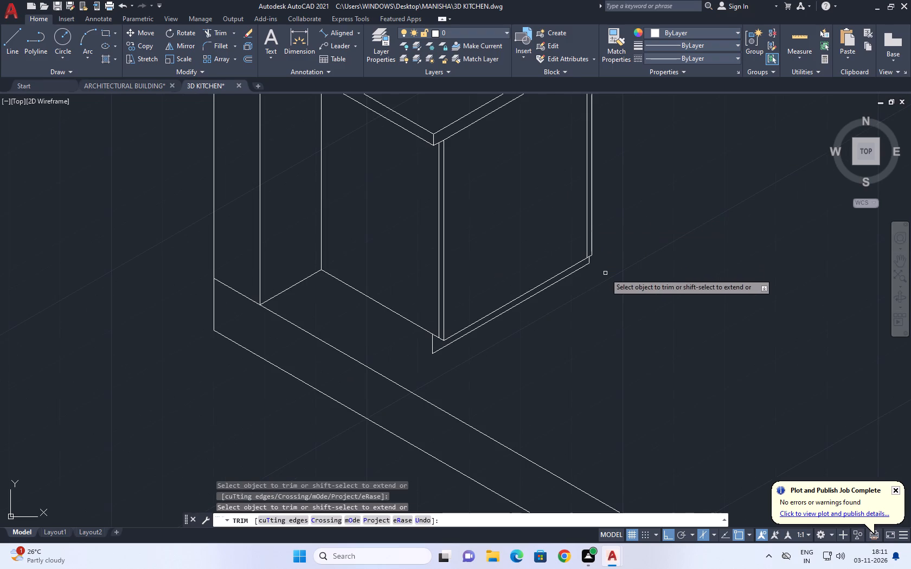
key(Escape)
key(Escape)
Draw a vertical line from the midpoint of the countertop's lower front edge down past the plinth.
scroll(600, 274, down, 2)
middle_drag(637, 238, 595, 299)
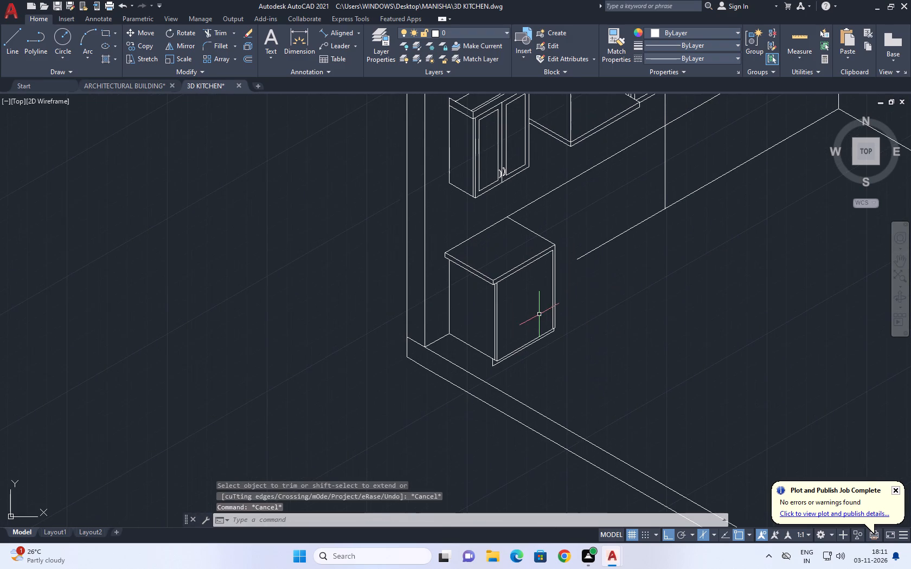
scroll(483, 374, up, 3)
middle_drag(606, 284, 541, 309)
scroll(476, 318, down, 2)
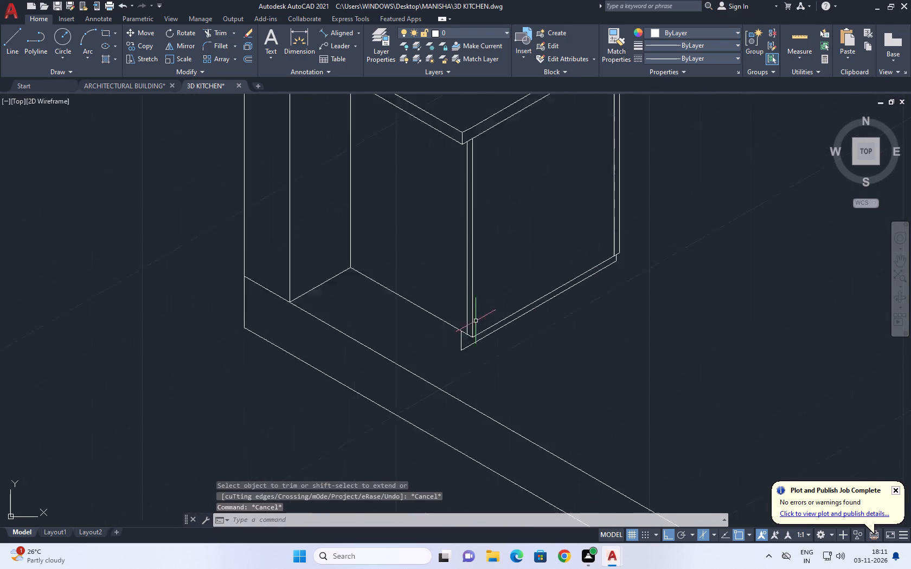
middle_drag(548, 253, 530, 293)
key(l)
key(space)
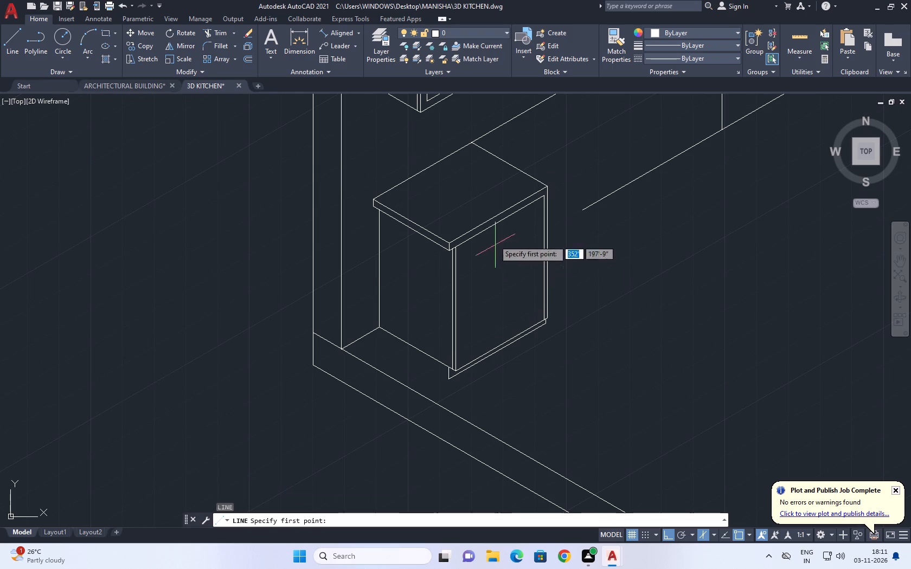
scroll(488, 203, up, 2)
click(515, 253)
scroll(517, 264, down, 4)
scroll(521, 308, up, 2)
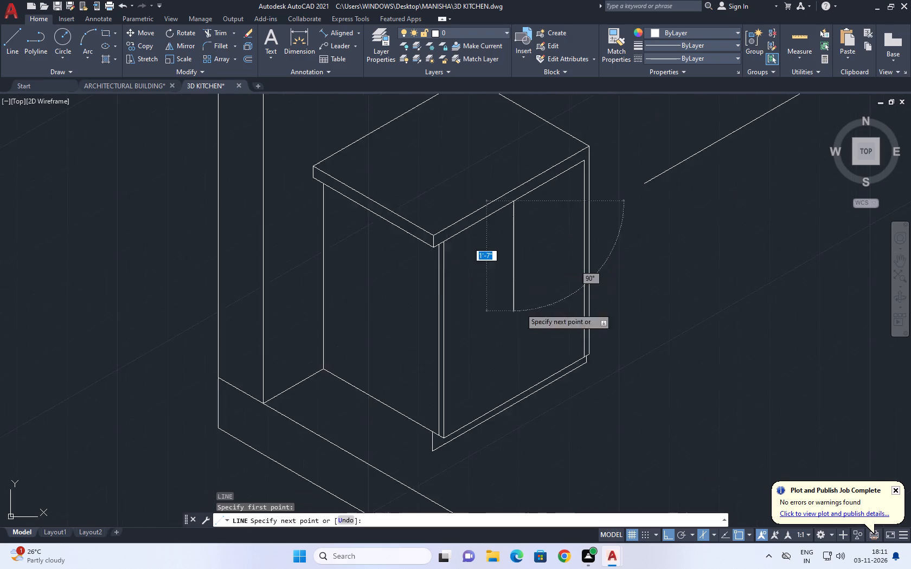
scroll(520, 308, up, 2)
middle_drag(516, 398, 506, 250)
scroll(504, 245, down, 2)
scroll(504, 308, up, 2)
click(522, 371)
key(Escape)
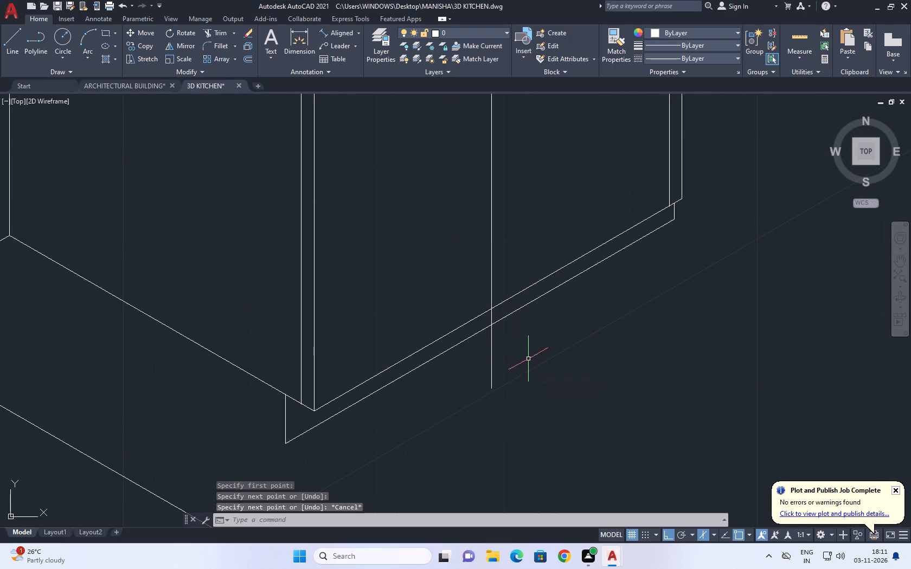
Trim the vertical centre line where it runs below the lower unit's front base line, across and past the plinth.
key(t)
key(r)
key(space)
click(517, 342)
click(479, 371)
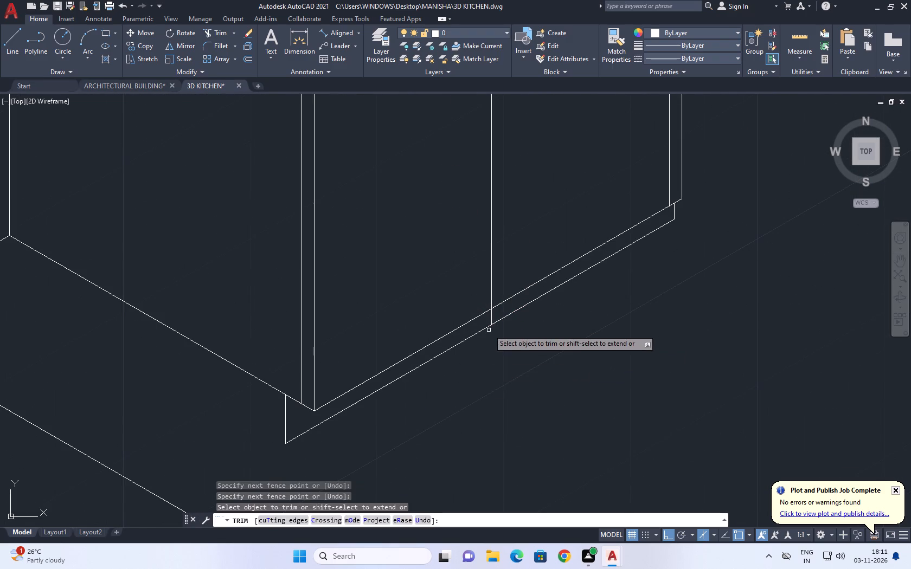
scroll(489, 329, up, 1)
click(495, 310)
click(479, 316)
key(Escape)
Copy the lower unit's front base line 3" straight up.
click(464, 314)
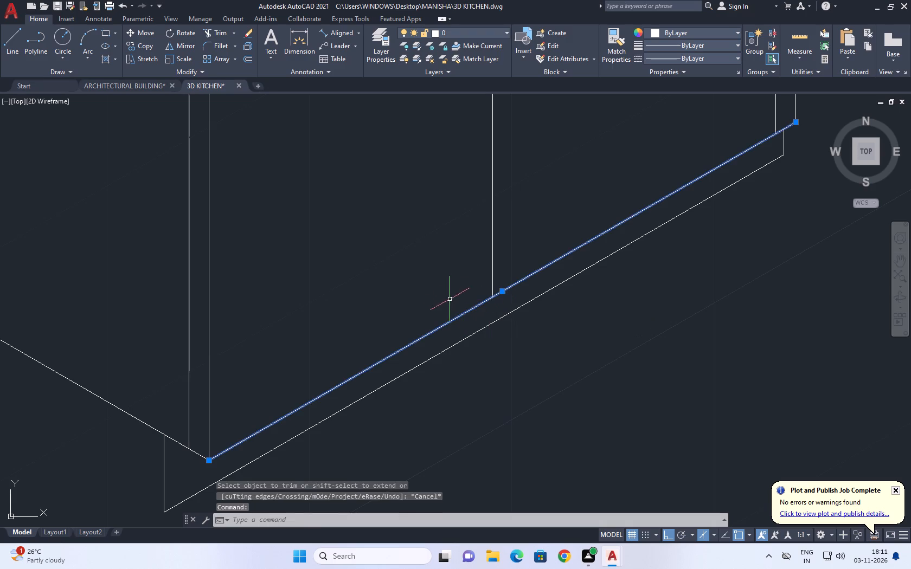
middle_drag(408, 227, 425, 249)
text(CO)
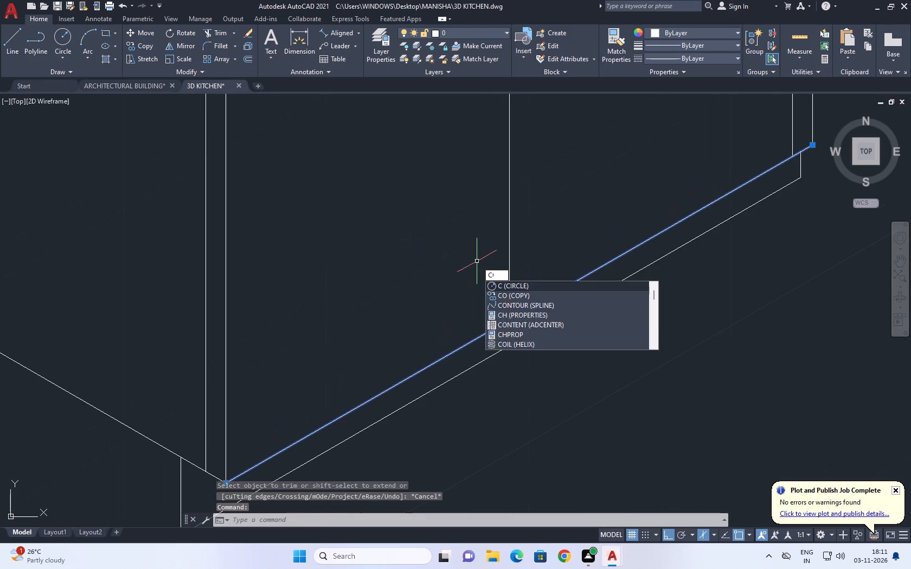
key(space)
click(467, 302)
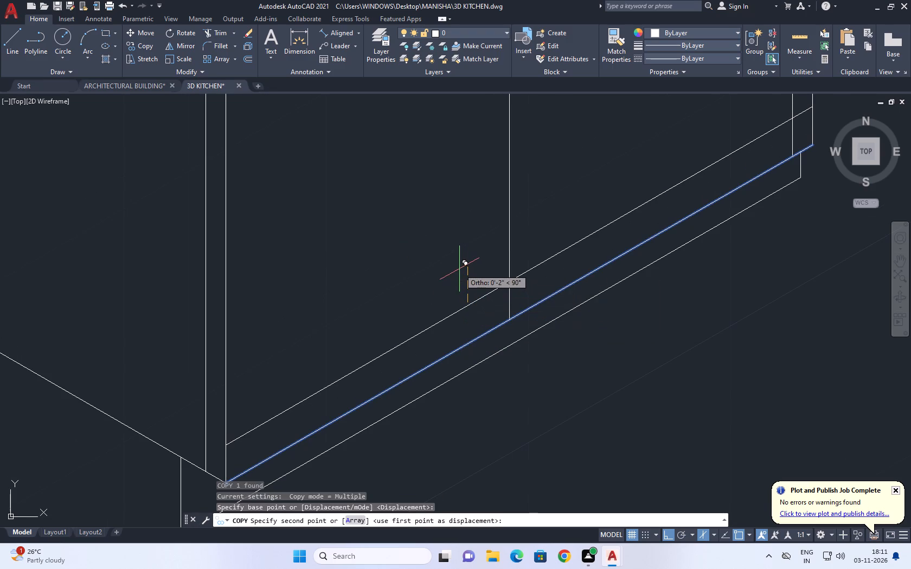
text(3)
key(space)
scroll(465, 320, down, 2)
key(Escape)
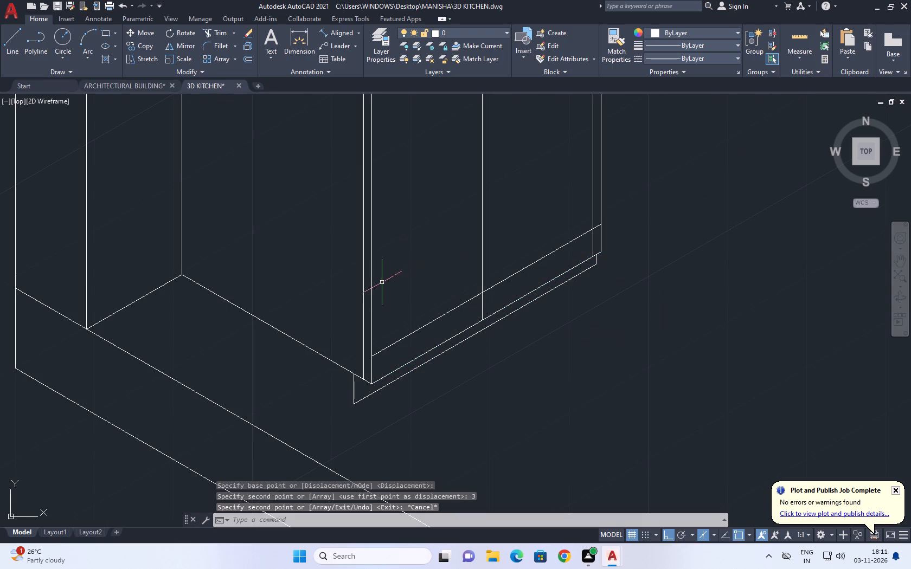
Copy the front face's vertical edge at the near corner 3" inward along the front.
click(370, 288)
middle_drag(410, 271, 416, 348)
text(CO)
key(space)
click(410, 343)
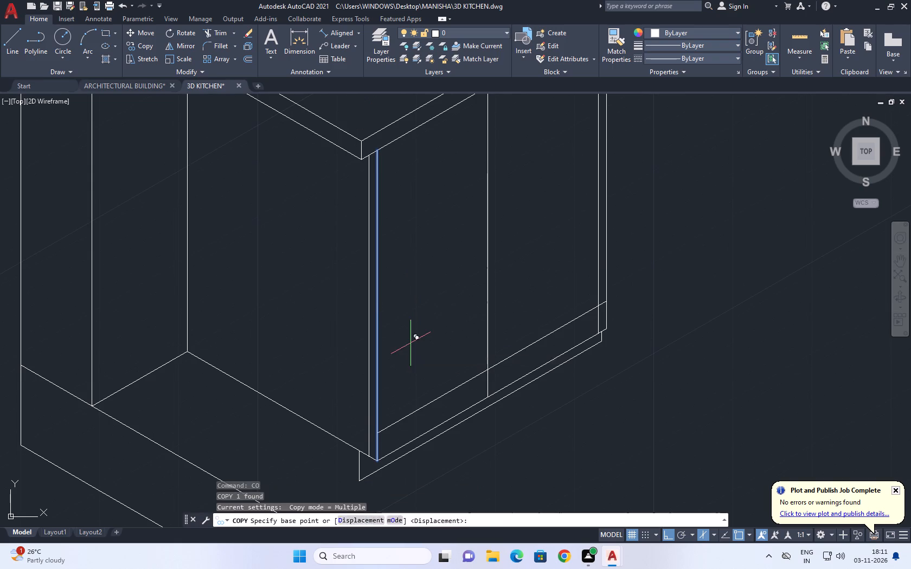
text(3)
key(space)
middle_drag(448, 240, 454, 286)
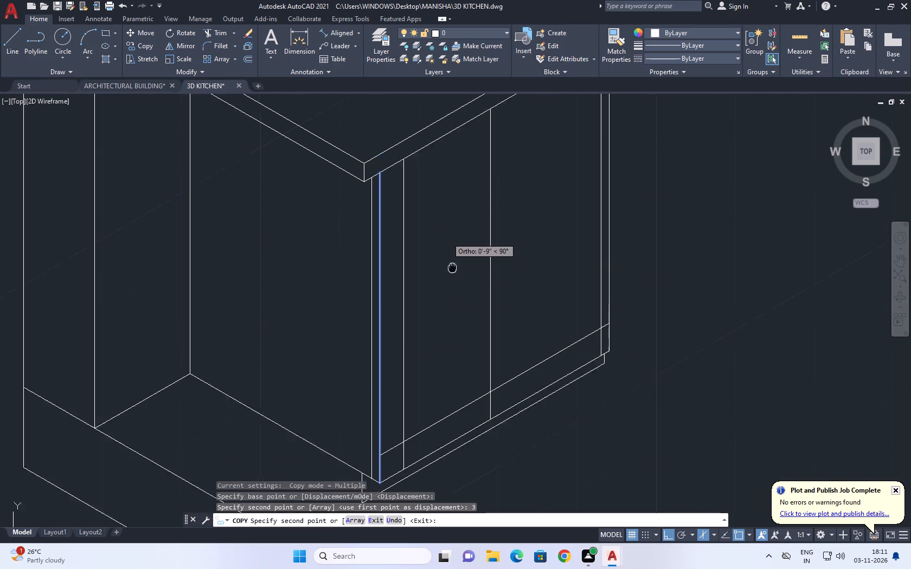
middle_drag(454, 286, 457, 374)
key(Escape)
Copy the front face's top line under the countertop 3" straight down.
click(447, 249)
text(CO)
key(space)
click(441, 269)
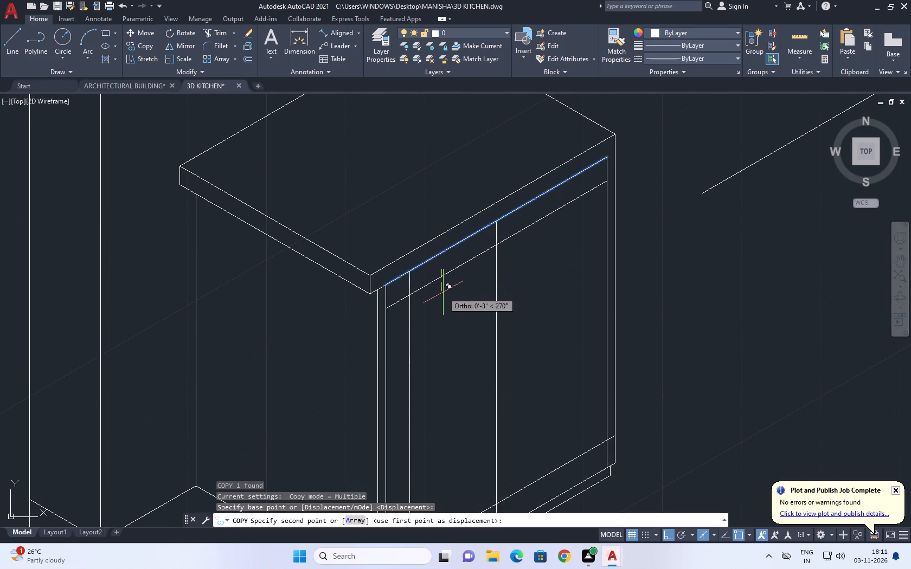
text(3)
key(space)
key(Escape)
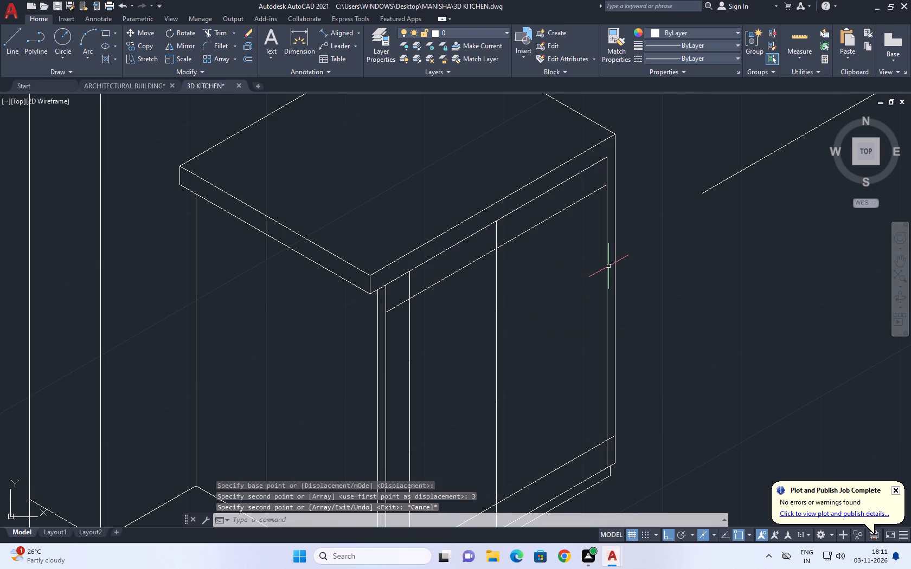
Copy the inner vertical line at the front's far end 3" inward along the front.
click(608, 266)
click(585, 279)
click(580, 286)
text(CO)
key(space)
click(579, 283)
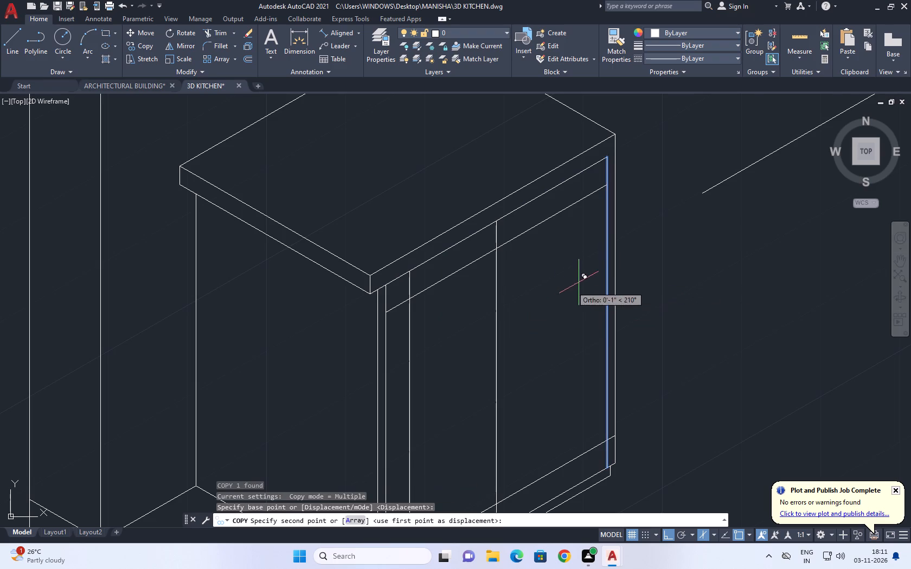
text(3)
key(space)
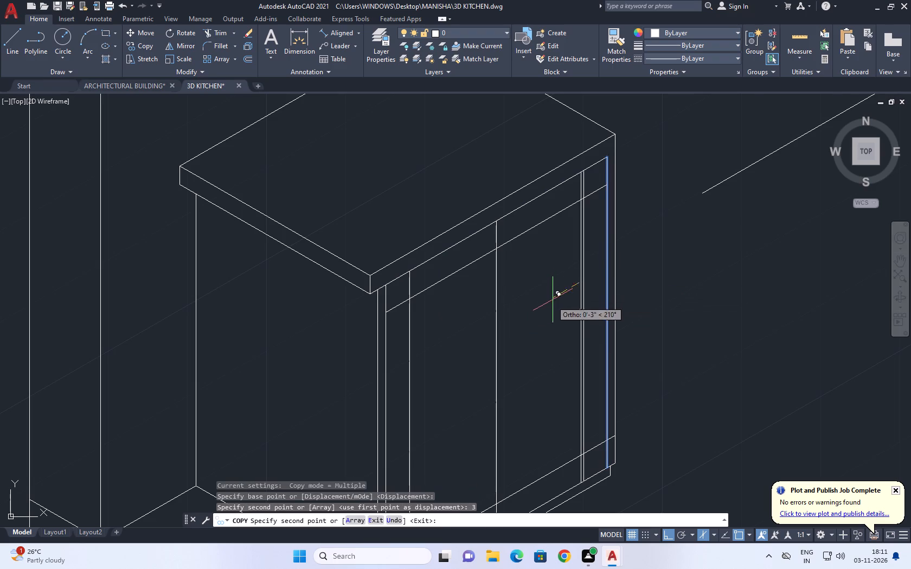
key(Escape)
Trim the overrunning 3" offset lines to a clean corner at the near door panel's upper outer corner.
text(TR)
key(space)
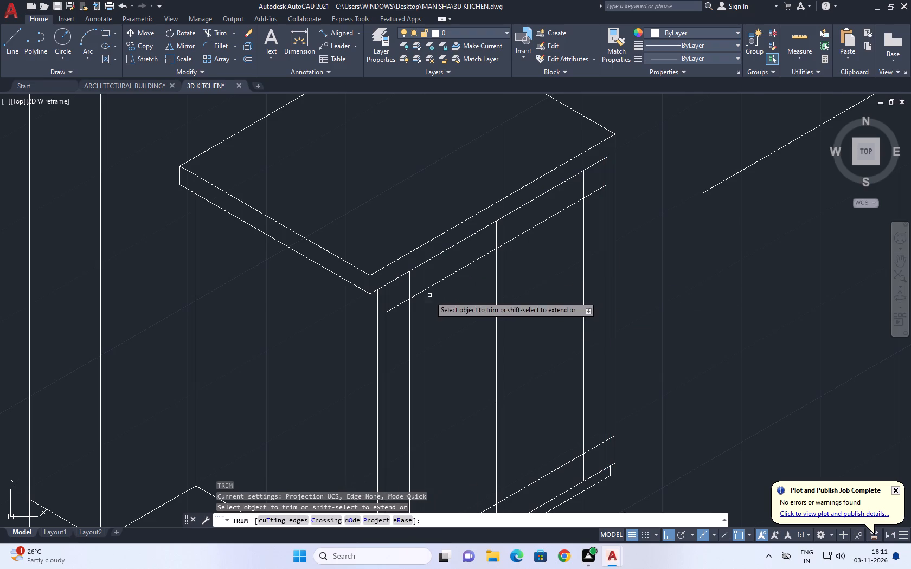
scroll(408, 300, up, 2)
click(366, 330)
click(406, 251)
click(419, 248)
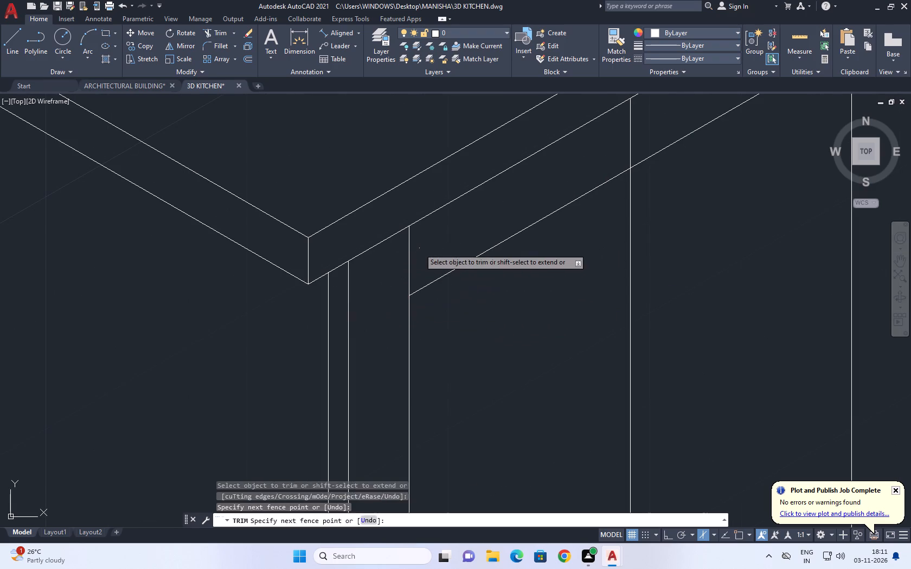
click(402, 273)
scroll(466, 269, down, 3)
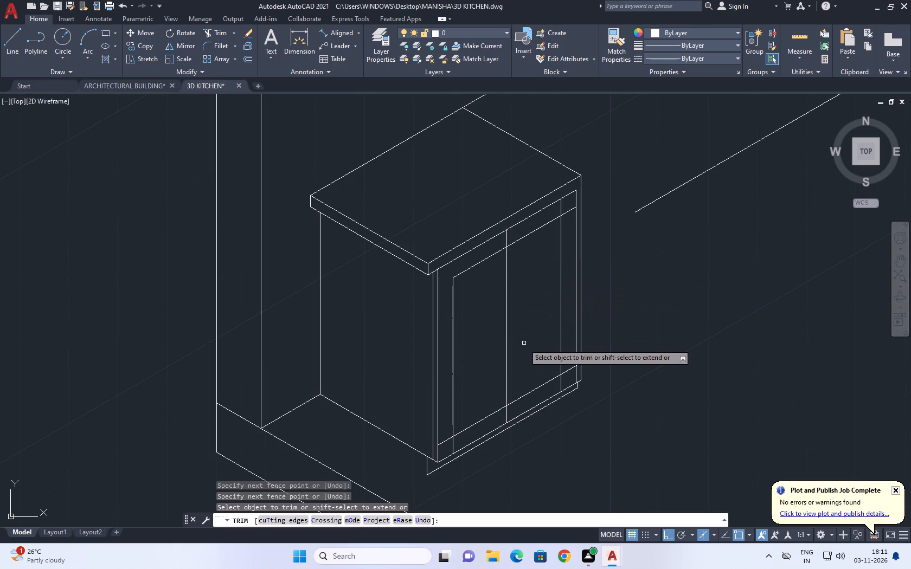
key(Escape)
Copy the front's vertical centre line 3" to each side along the front.
click(521, 322)
drag(498, 328, 492, 328)
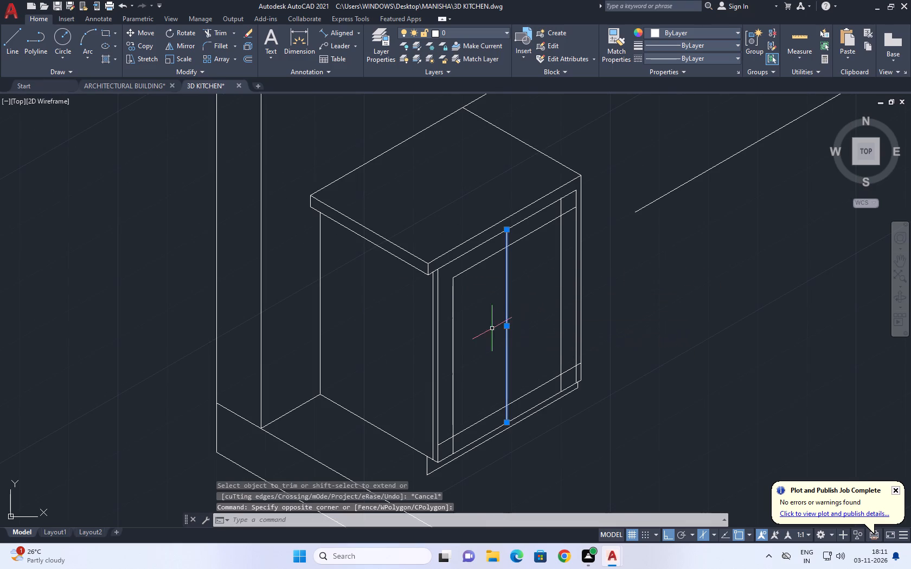
text(CO)
key(space)
click(514, 324)
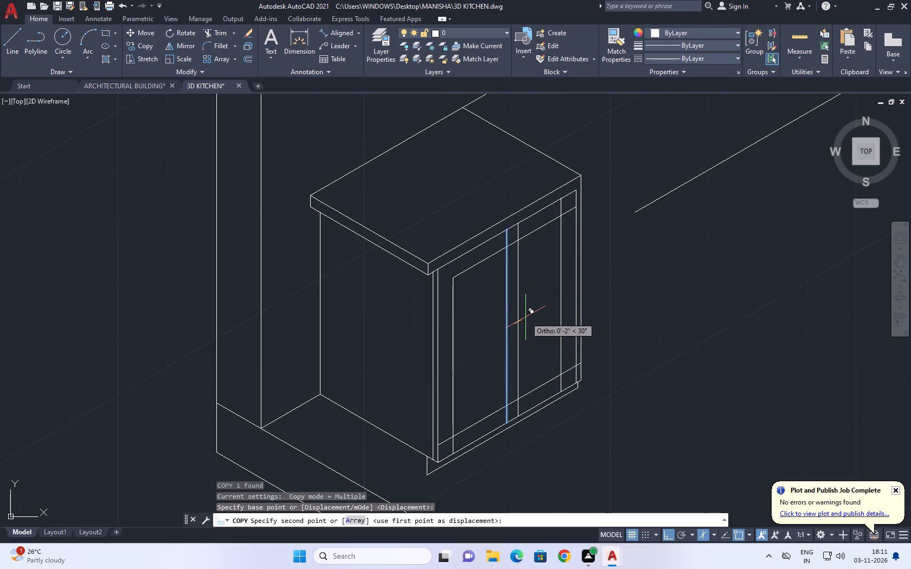
key(3)
key(space)
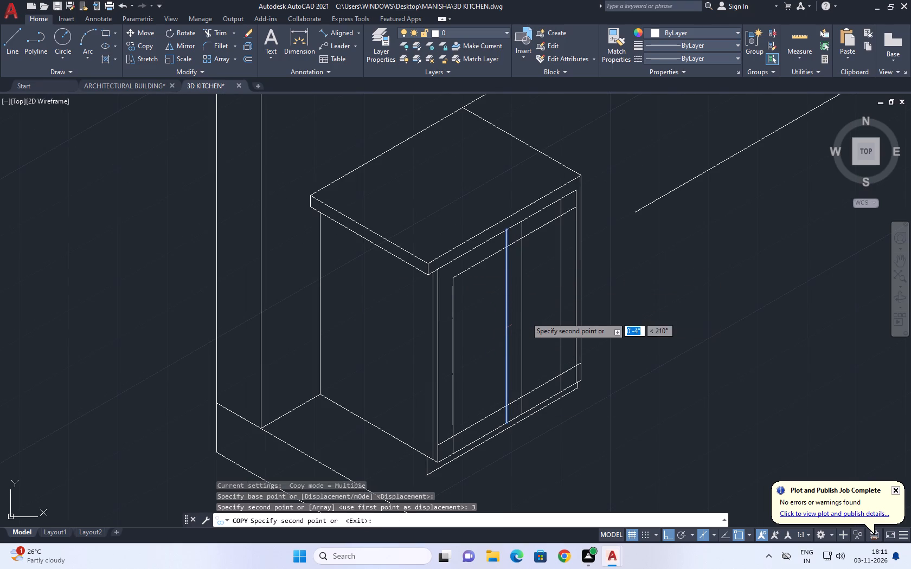
text(3)
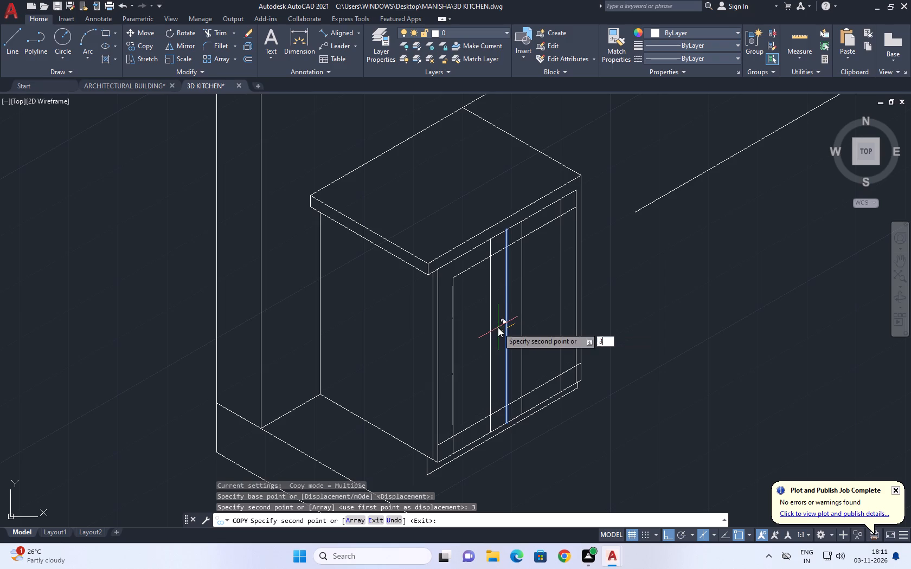
key(space)
key(Escape)
Trim the offset lines around the centre line and far edge to form the remaining upper corners of both door panels.
text(TR)
key(space)
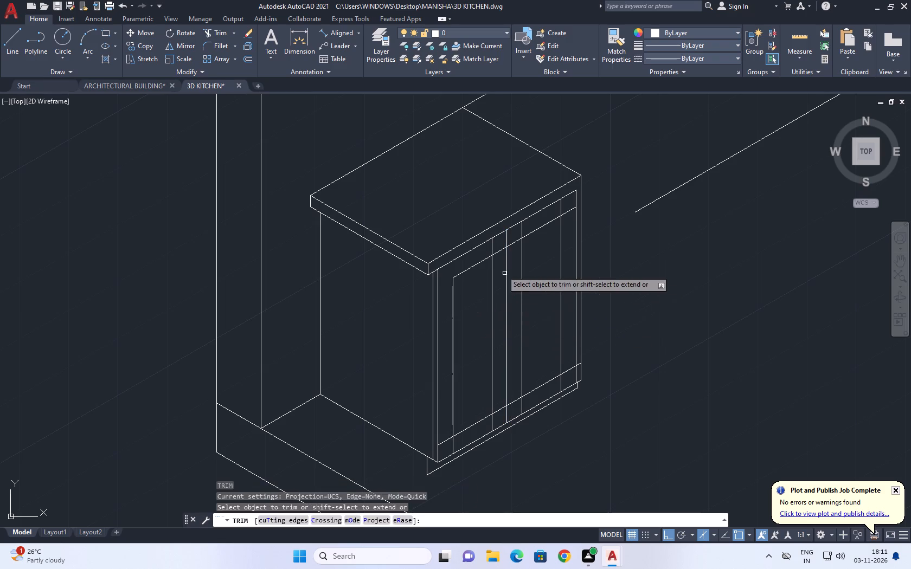
scroll(500, 256, up, 2)
click(495, 261)
click(475, 234)
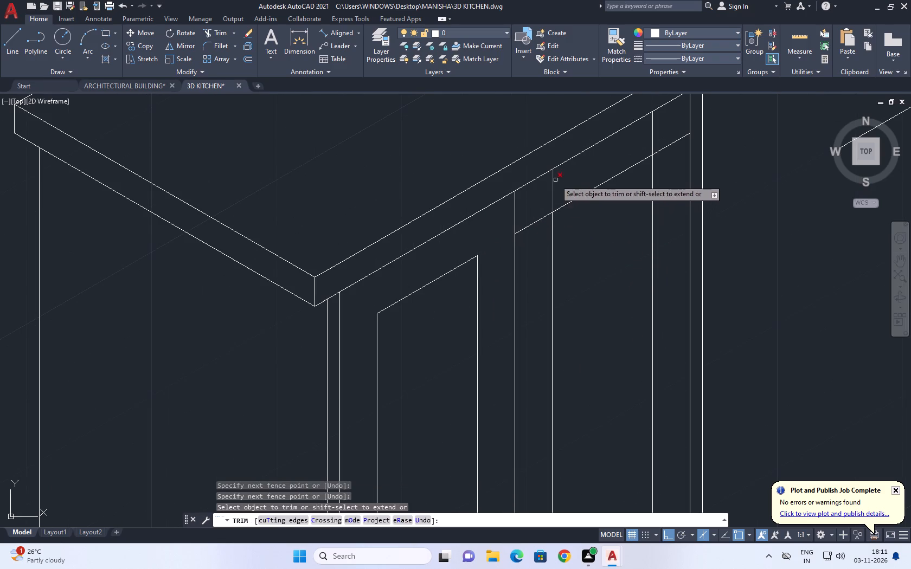
click(555, 180)
click(533, 248)
scroll(611, 183, up, 1)
middle_drag(613, 184, 567, 281)
drag(668, 242, 668, 236)
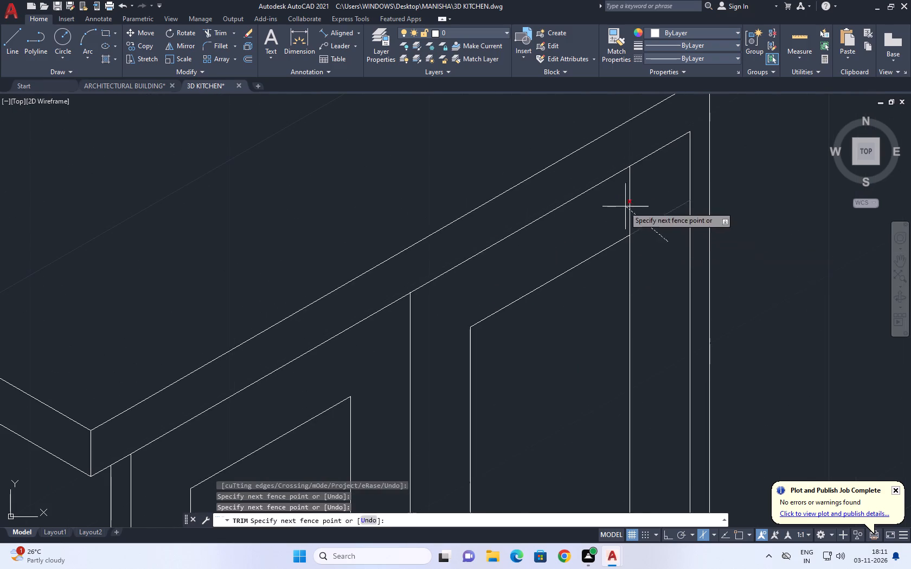
drag(610, 206, 605, 206)
Trim the offset lines at the bottom of the near door to close the panel's two lower corners.
scroll(622, 202, down, 5)
scroll(604, 262, up, 3)
scroll(572, 371, up, 2)
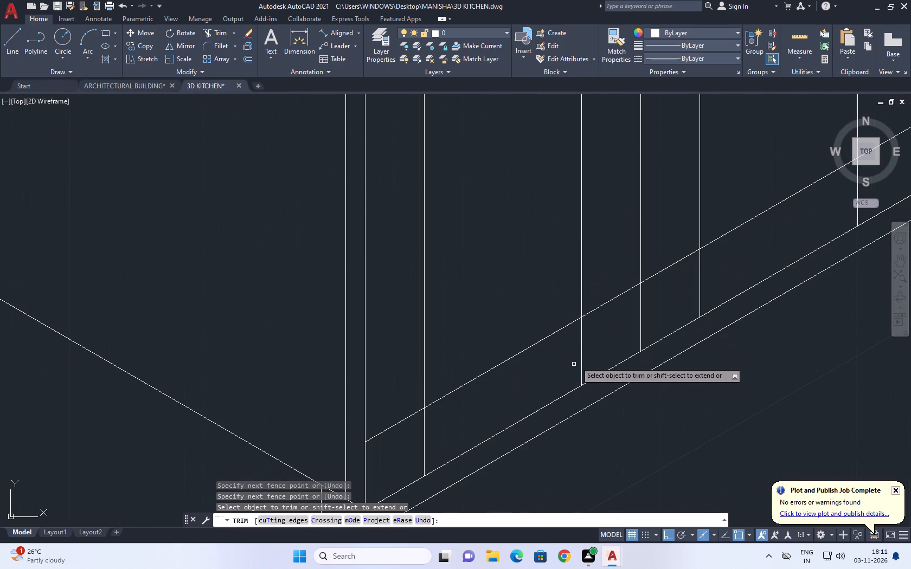
click(608, 281)
click(572, 361)
click(455, 433)
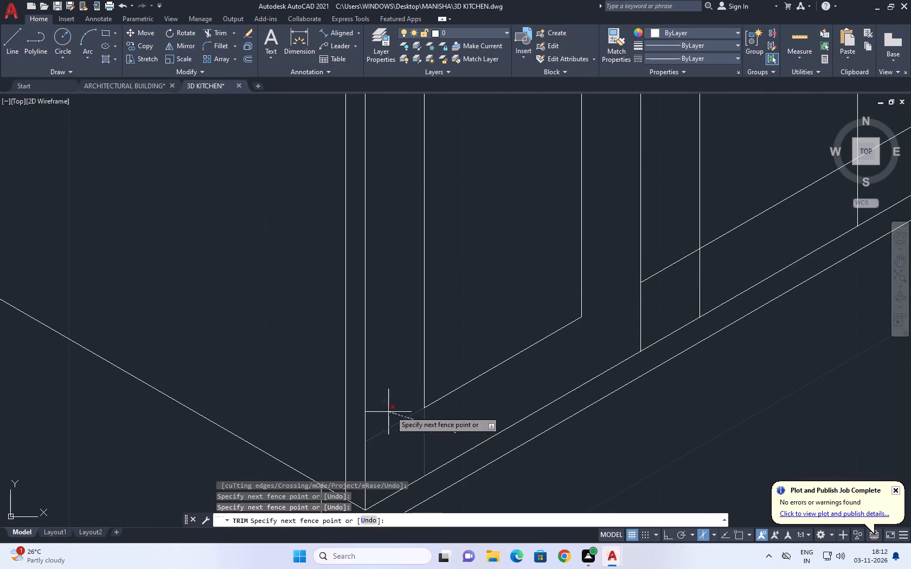
click(393, 411)
Trim the offset lines at the bottom of the far door to close its panel corners, removing the leftover edge pieces.
scroll(481, 366, down, 2)
scroll(561, 331, up, 1)
scroll(555, 331, down, 2)
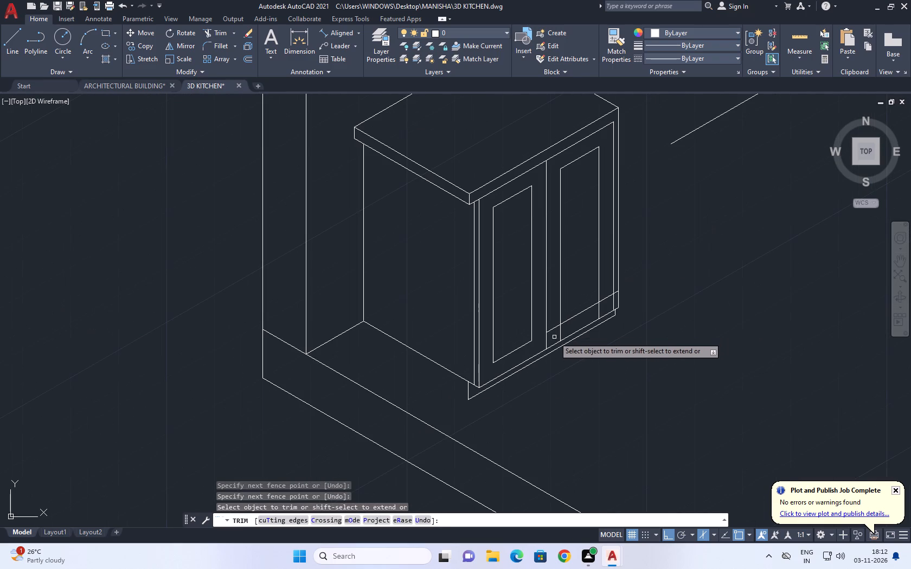
scroll(554, 330, up, 1)
click(553, 325)
click(566, 328)
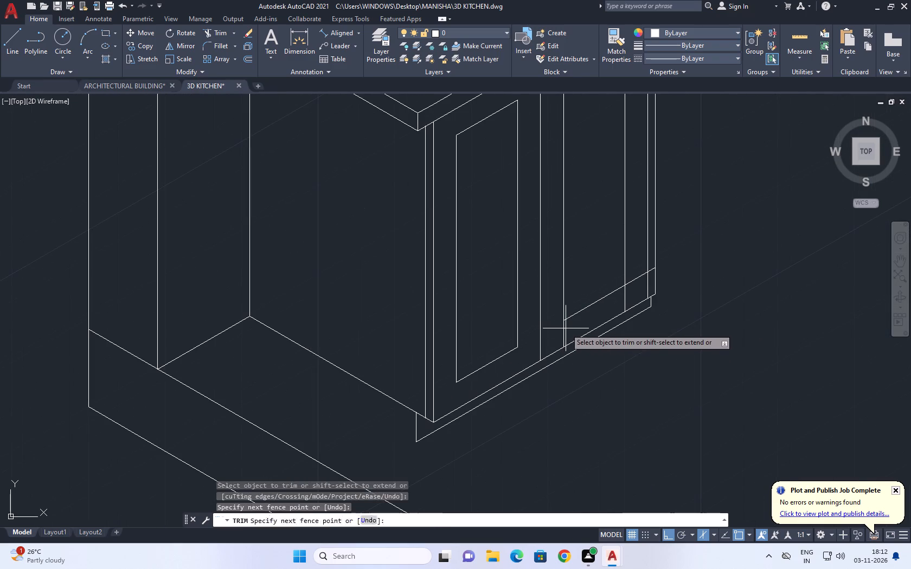
click(563, 329)
scroll(636, 276, up, 2)
click(635, 275)
double_click(612, 326)
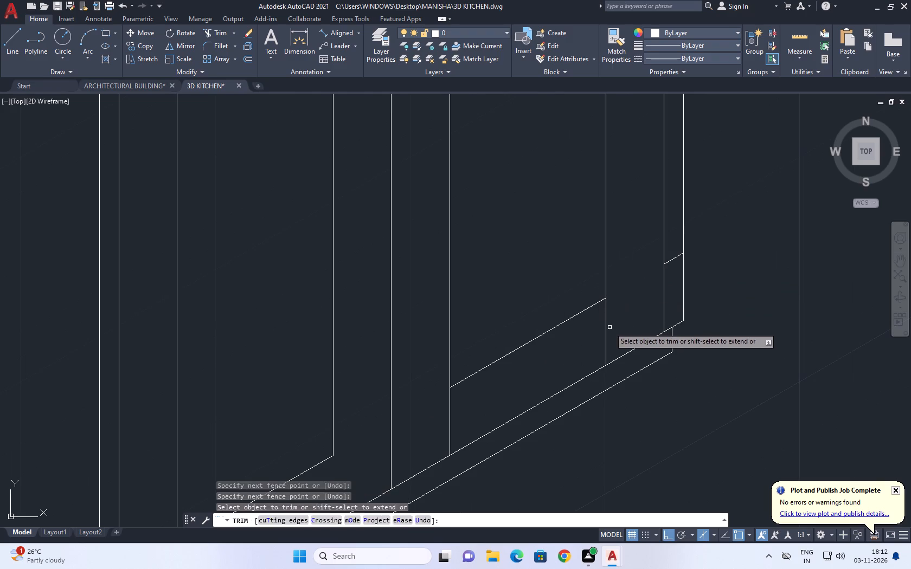
click(440, 419)
click(672, 259)
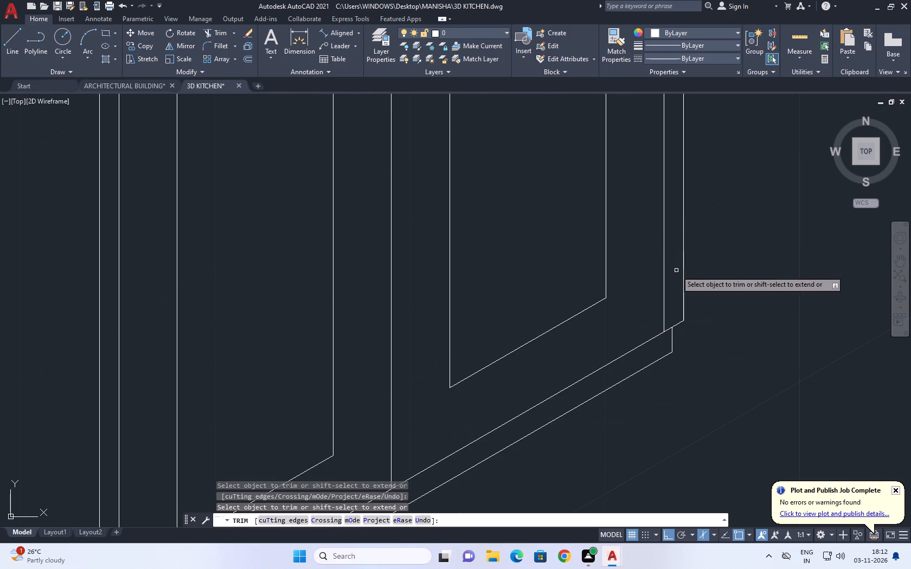
scroll(676, 290, down, 5)
key(Escape)
Examine the lower unit's panelled doors up close and alongside the wall cabinets above.
middle_drag(717, 306, 711, 306)
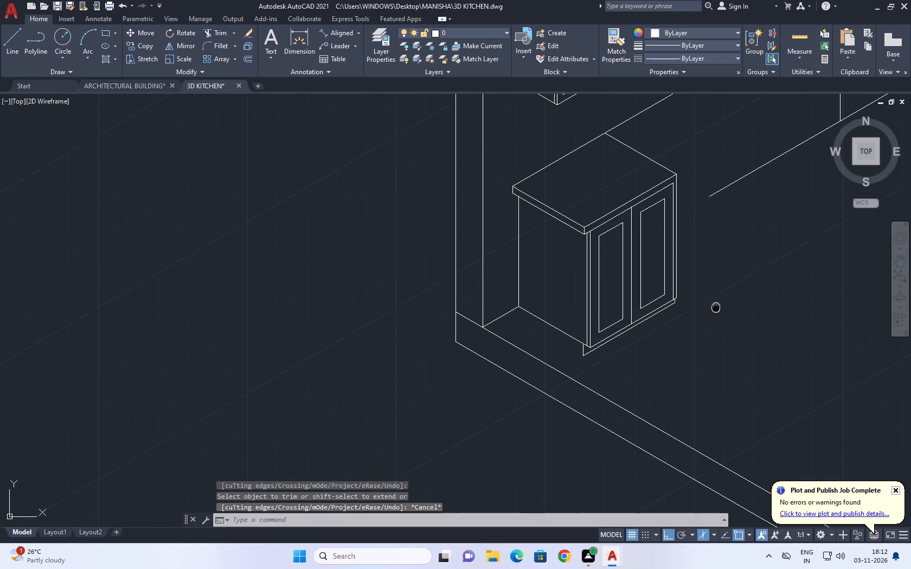
middle_drag(711, 306, 675, 296)
middle_drag(696, 228, 553, 217)
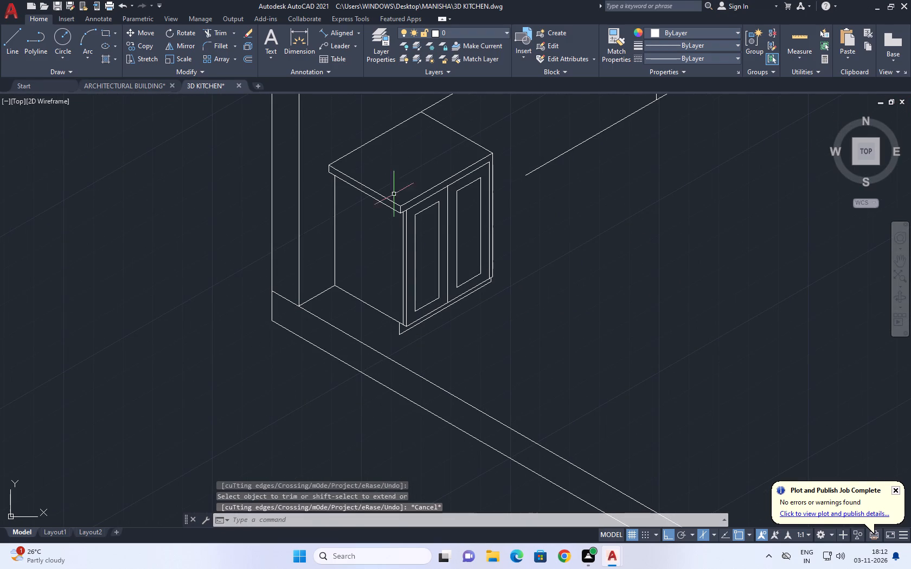
middle_drag(477, 224, 454, 271)
scroll(383, 272, up, 2)
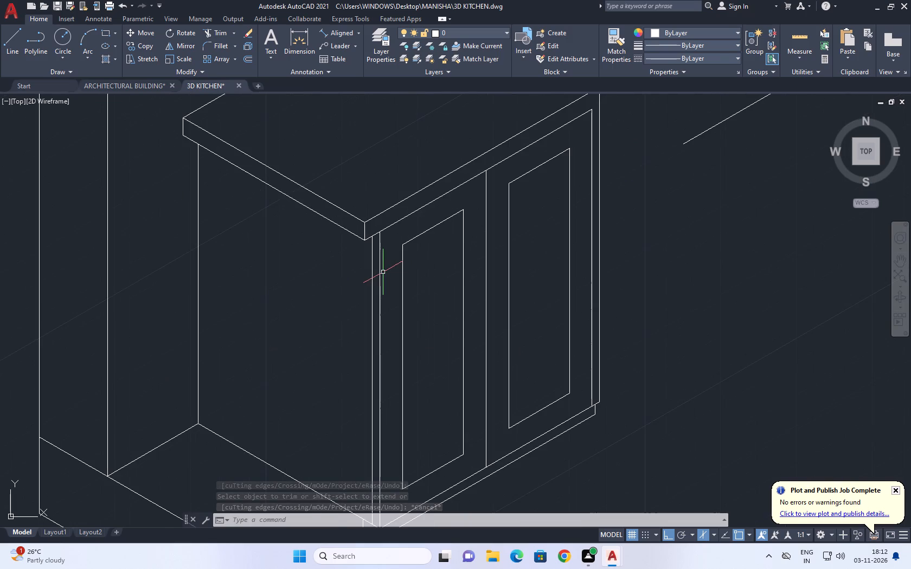
scroll(382, 270, up, 1)
middle_drag(375, 264, 392, 300)
scroll(393, 301, down, 3)
middle_drag(483, 289, 478, 312)
scroll(481, 289, down, 1)
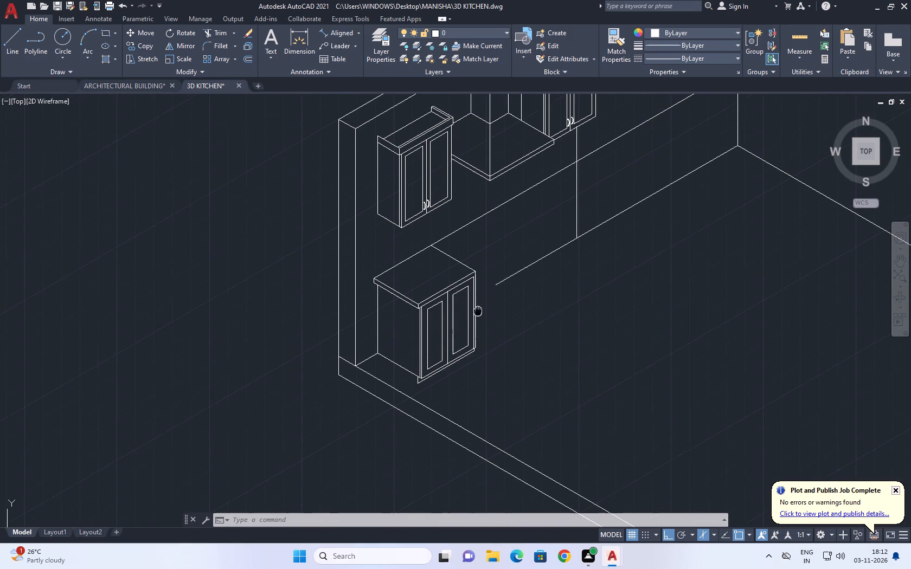
middle_drag(478, 312, 477, 313)
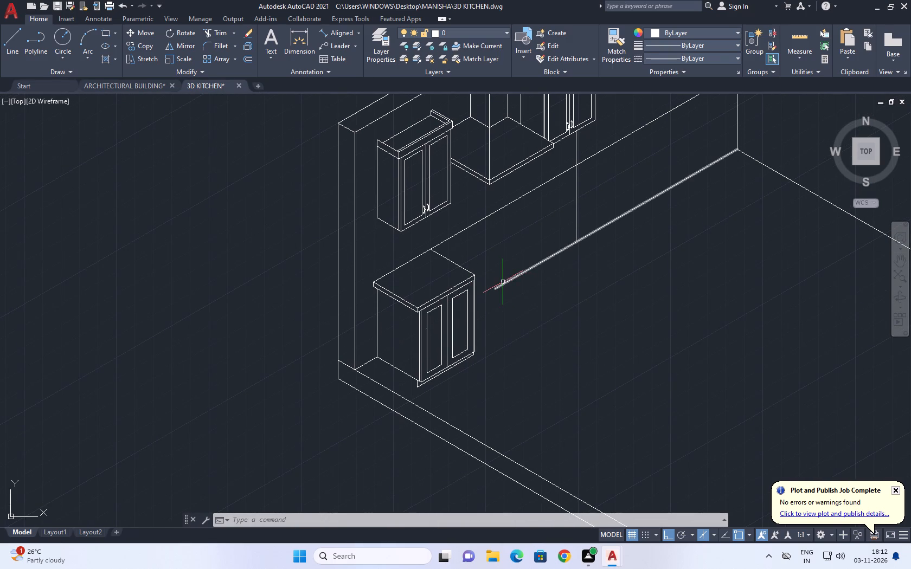
scroll(422, 336, up, 2)
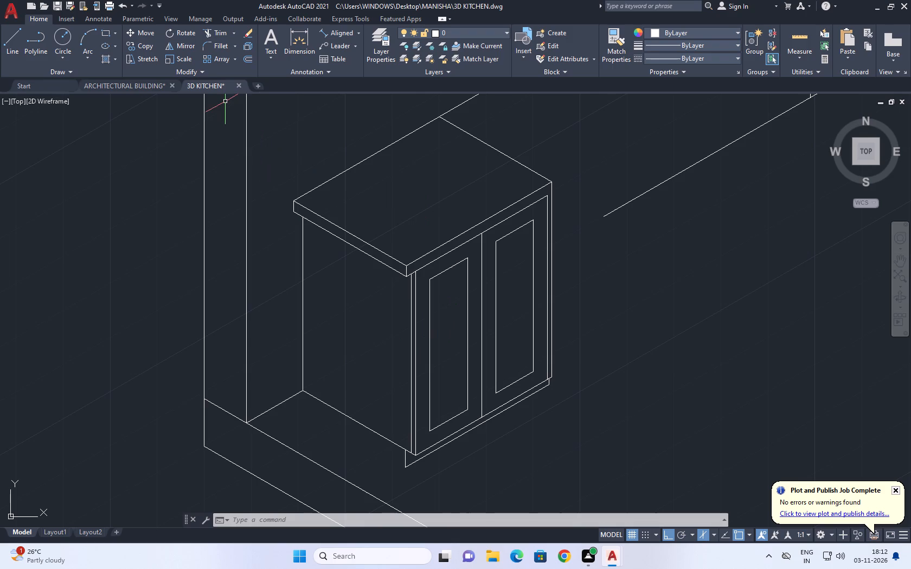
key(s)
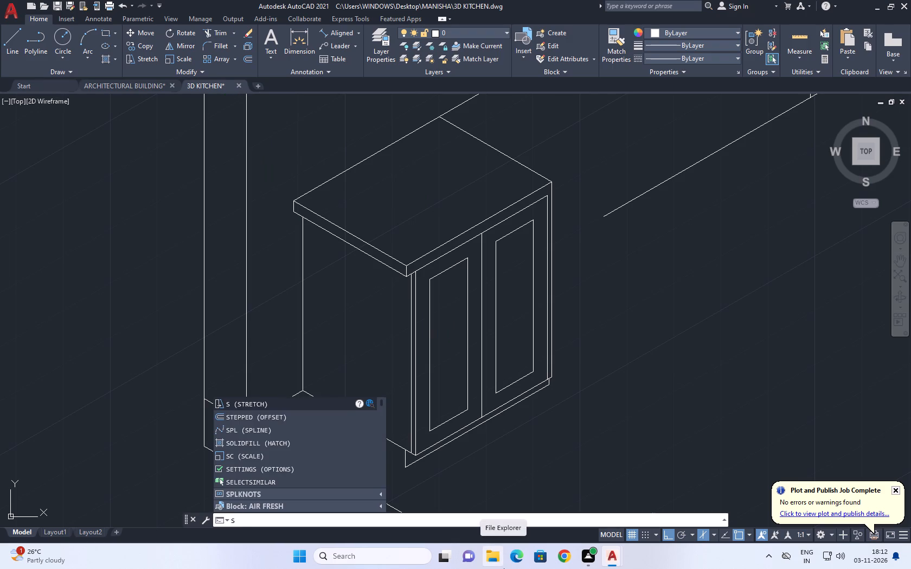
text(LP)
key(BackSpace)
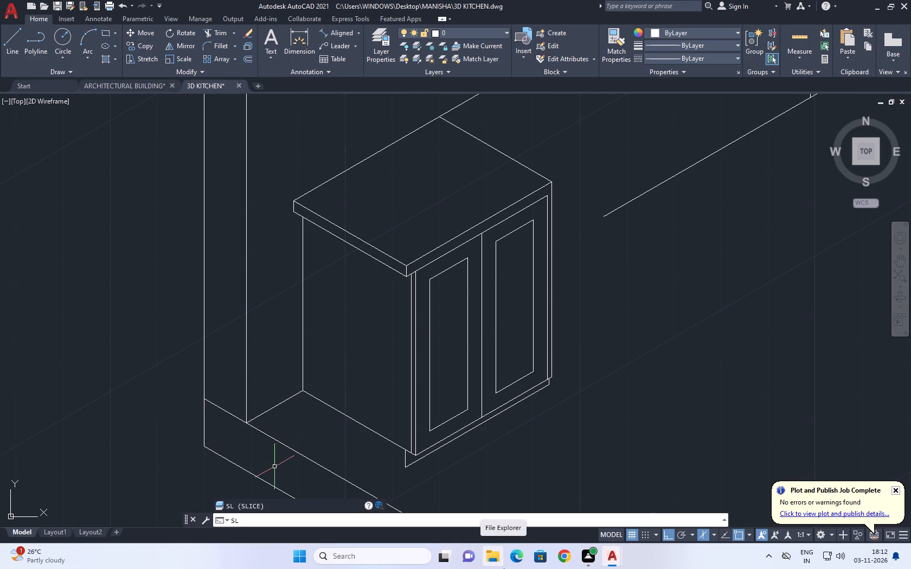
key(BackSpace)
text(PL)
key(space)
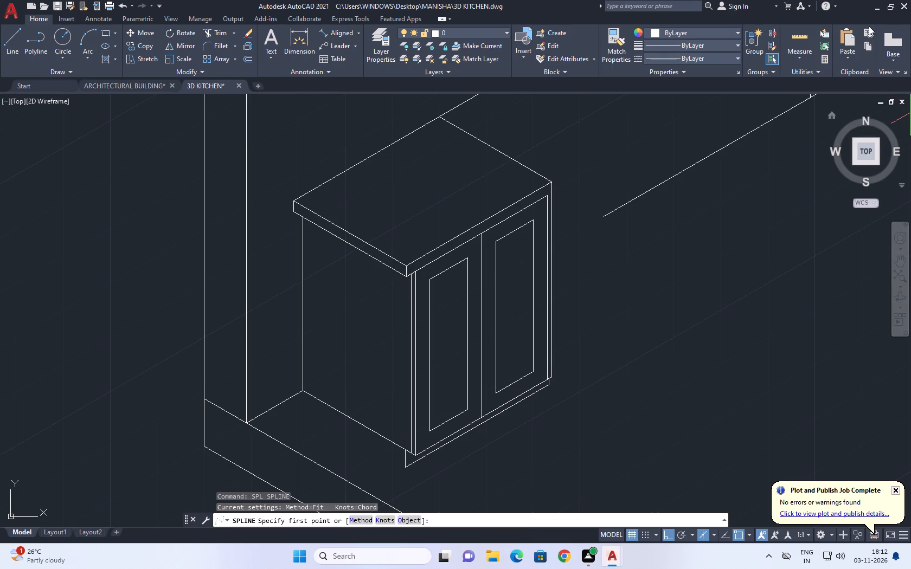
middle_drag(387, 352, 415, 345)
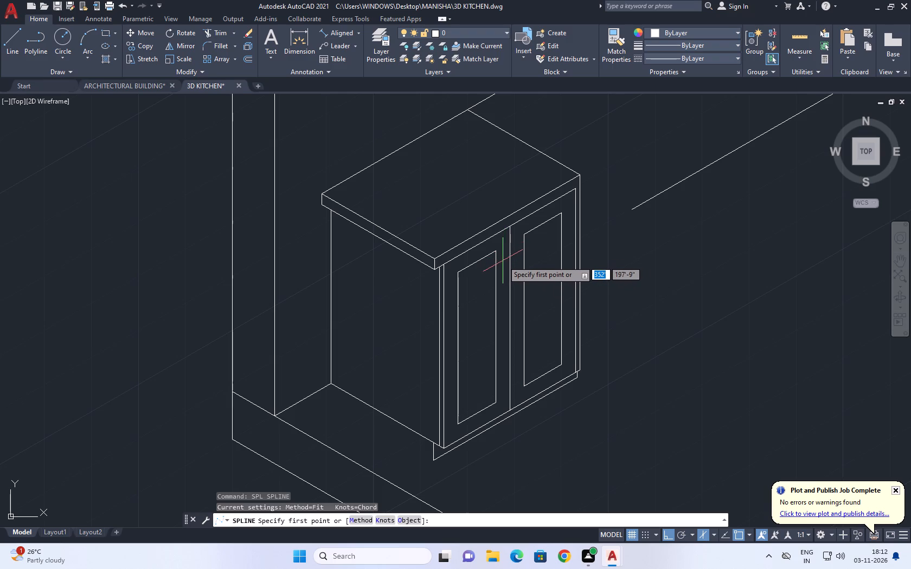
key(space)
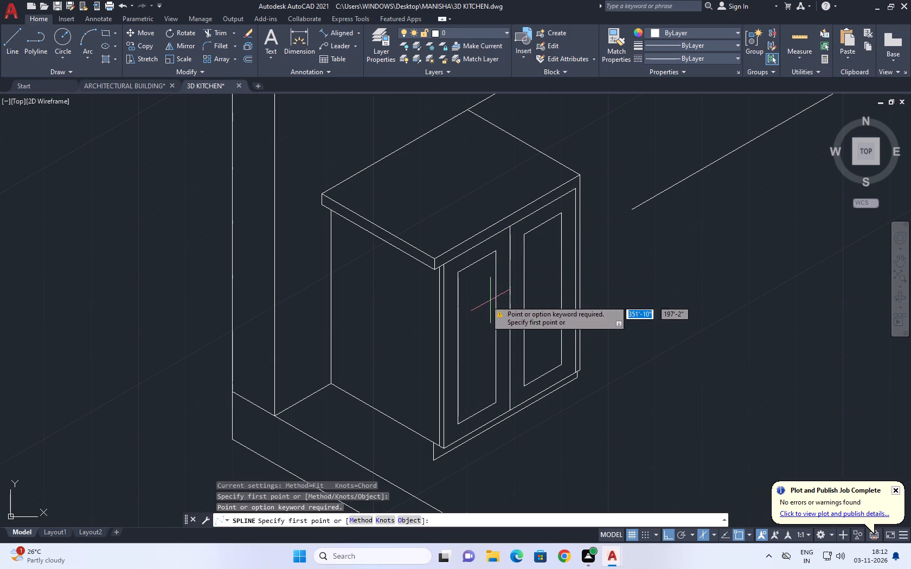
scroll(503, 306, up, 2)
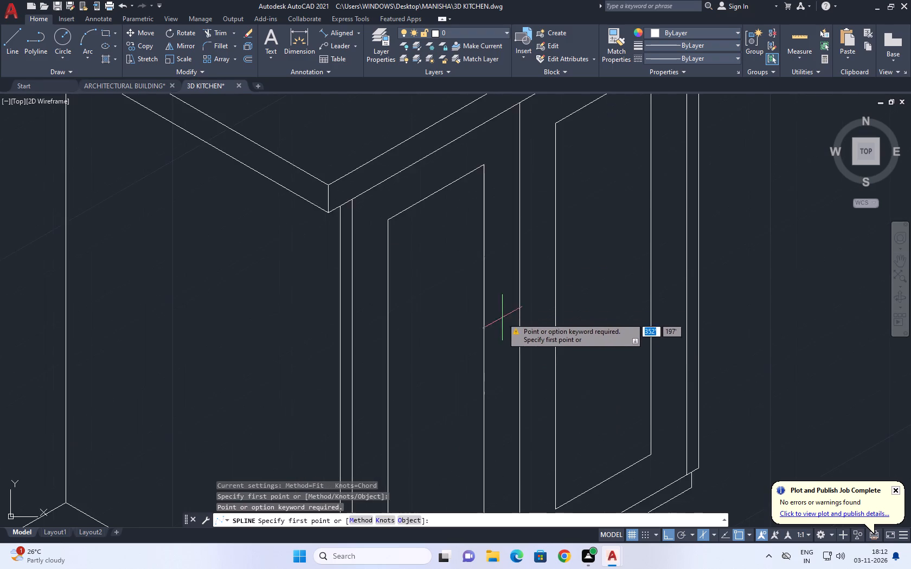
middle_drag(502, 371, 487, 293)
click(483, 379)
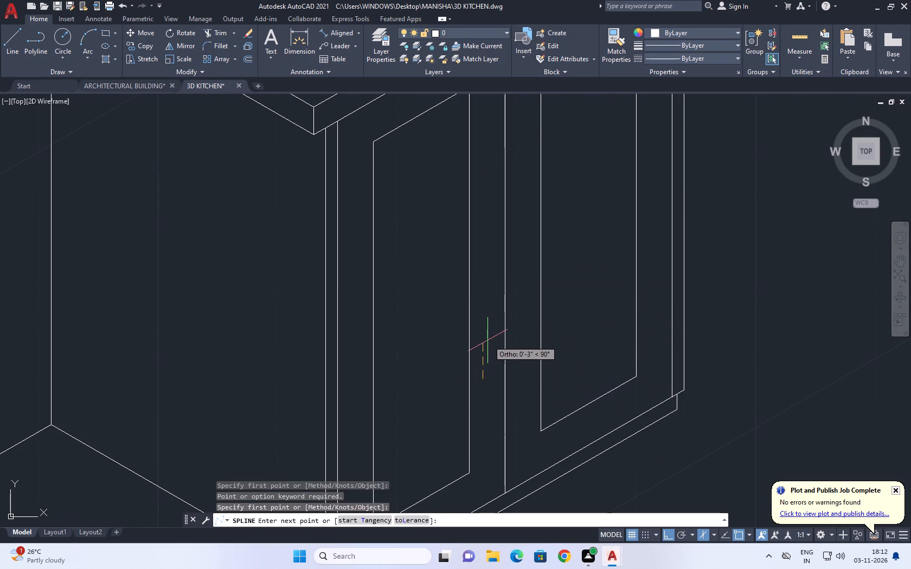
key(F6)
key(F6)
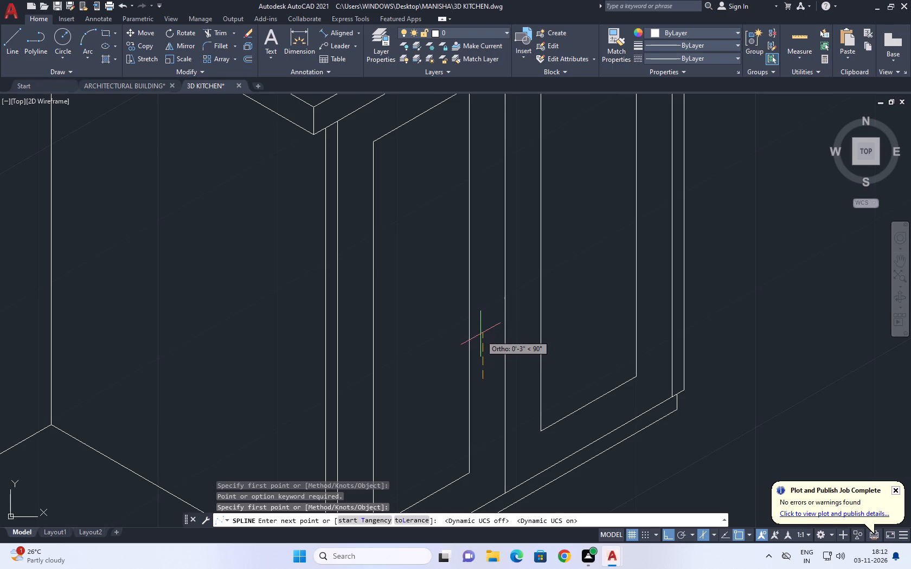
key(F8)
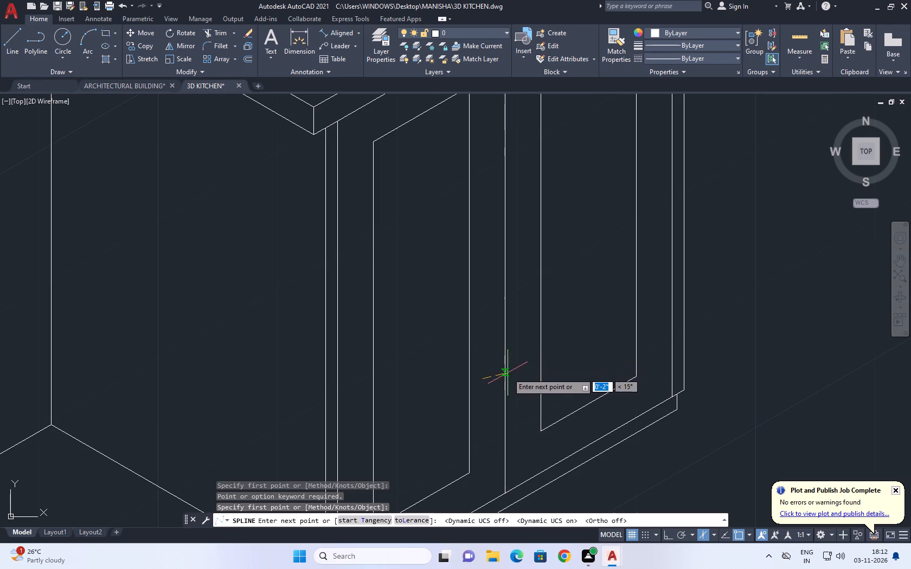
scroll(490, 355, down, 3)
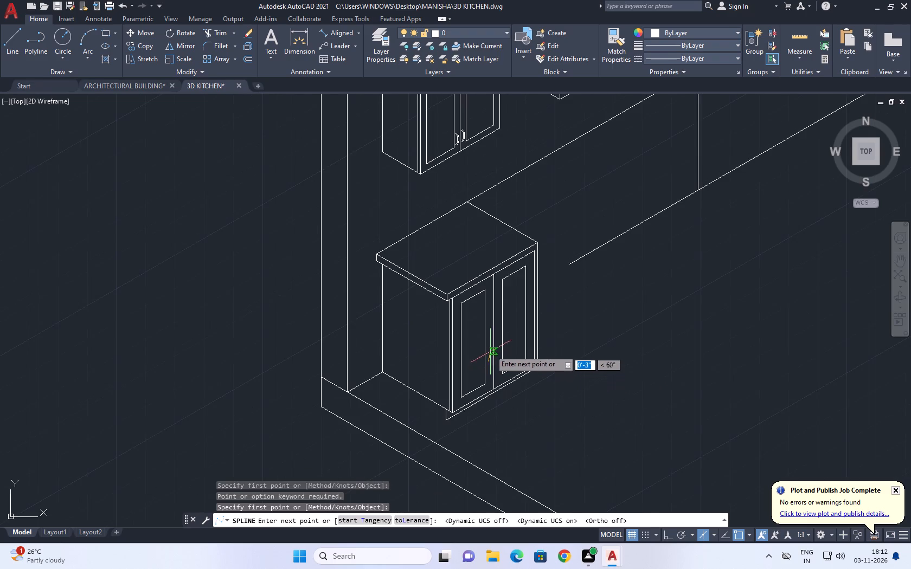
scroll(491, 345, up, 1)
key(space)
Draw a short bowed spline through three points on the near door's frame, beside the line between the doors.
key(space)
scroll(485, 328, up, 2)
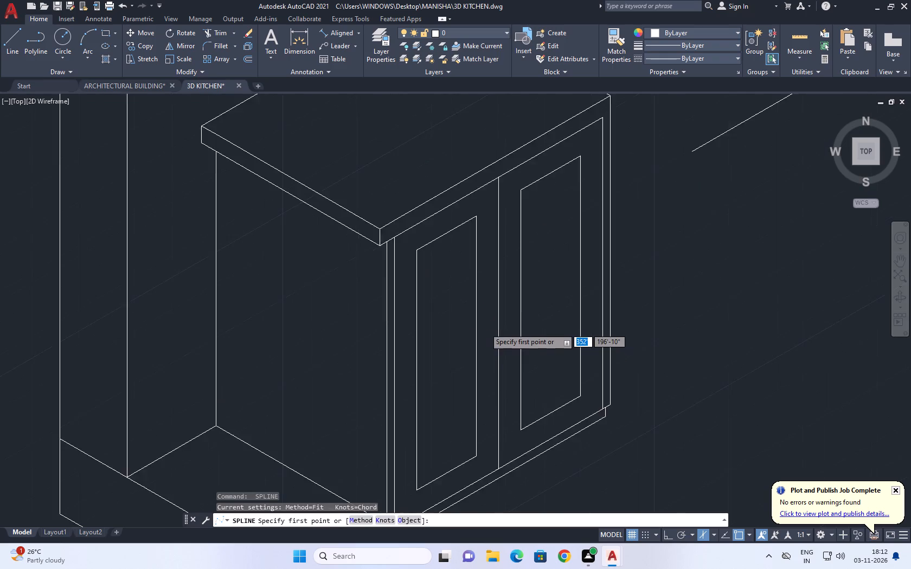
click(485, 345)
scroll(492, 326, up, 1)
click(492, 318)
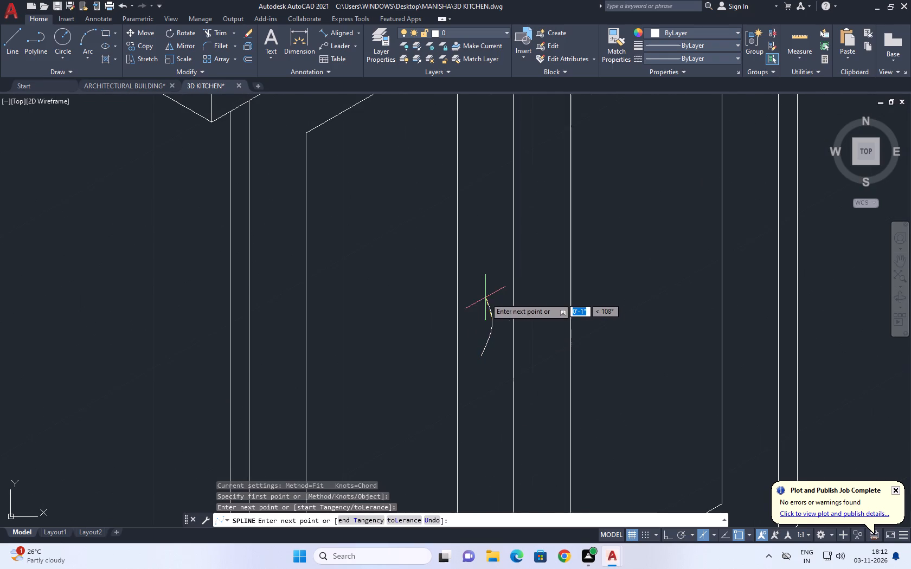
scroll(484, 296, up, 1)
click(474, 269)
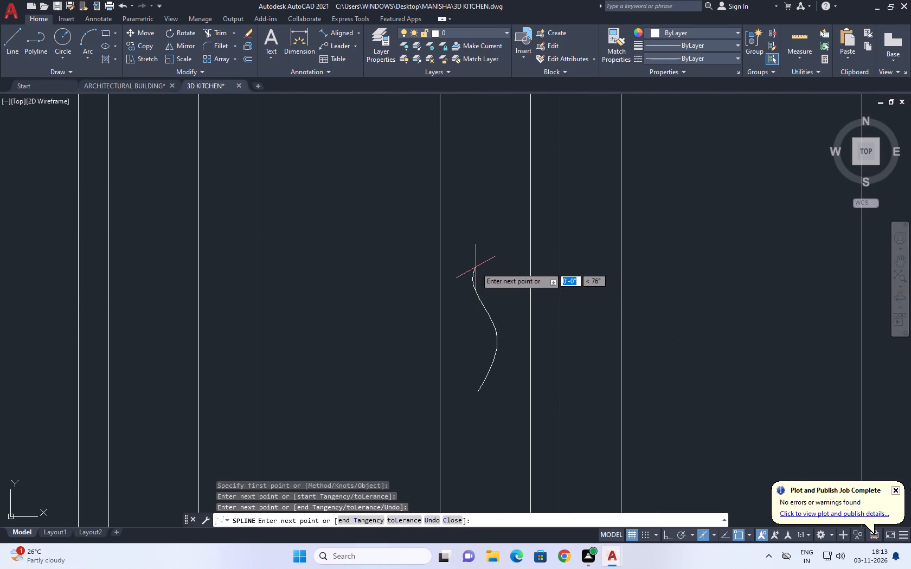
key(space)
Copy the bowed spline about 1" towards the line between the doors to form the handle's second side.
click(479, 293)
click(478, 270)
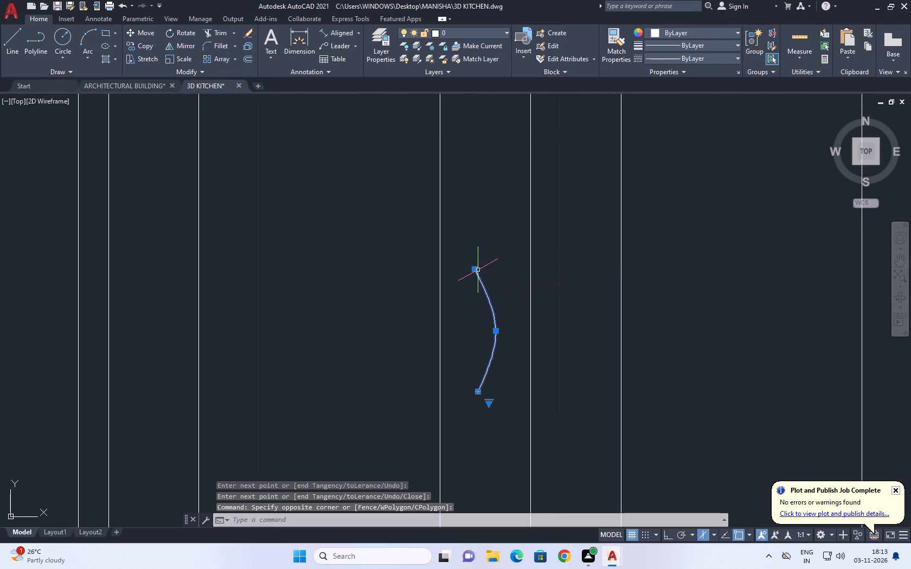
click(140, 50)
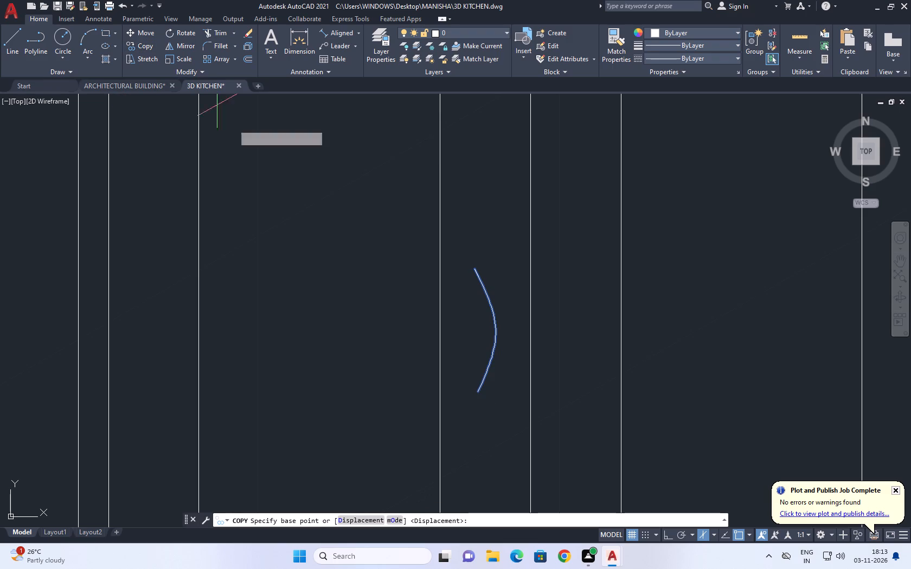
click(479, 390)
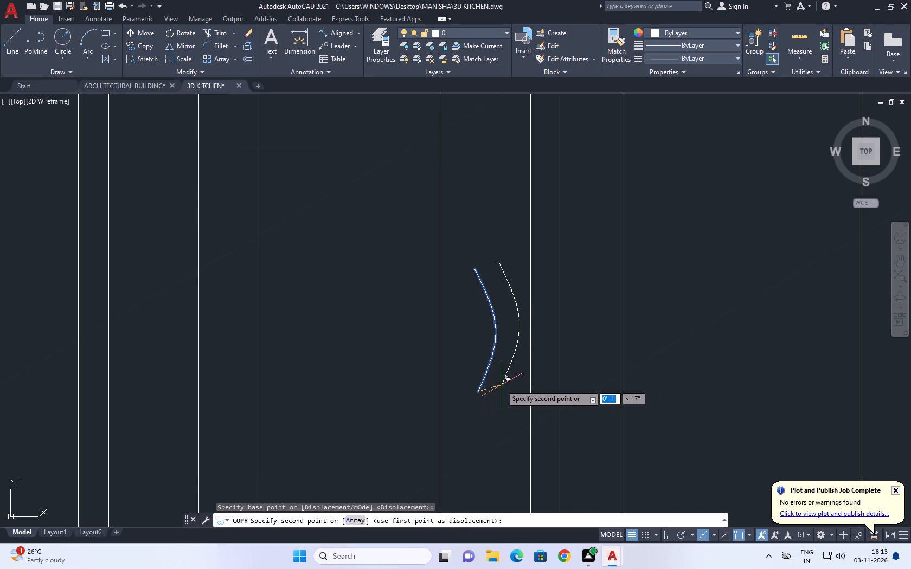
click(501, 385)
key(space)
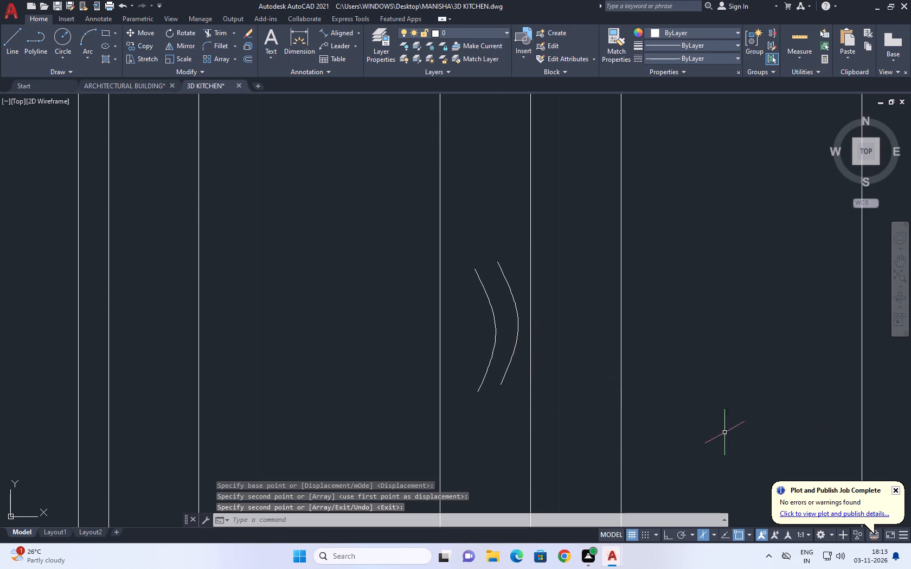
Join the upper ends of the two handle curves with a rounded three-point arc.
key(a)
key(space)
scroll(457, 267, up, 2)
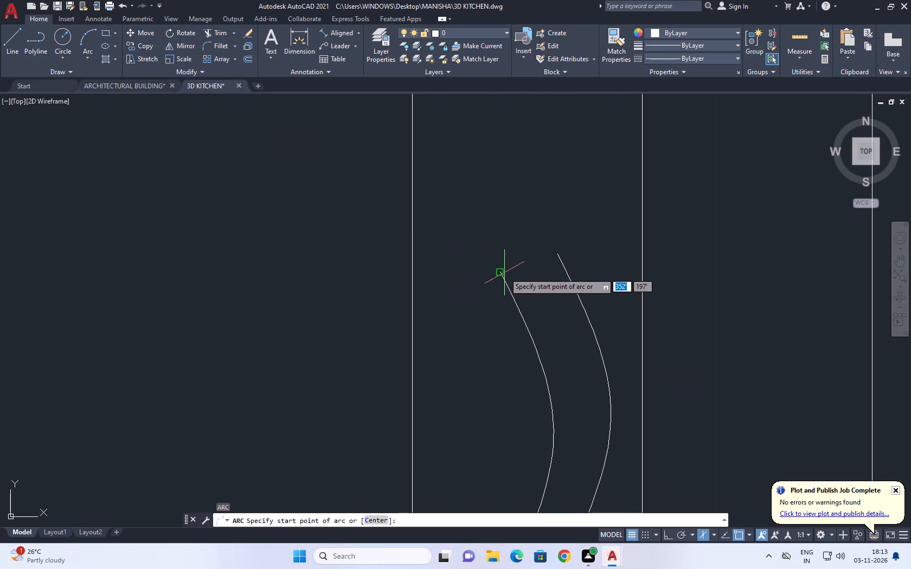
click(504, 273)
click(512, 234)
click(561, 251)
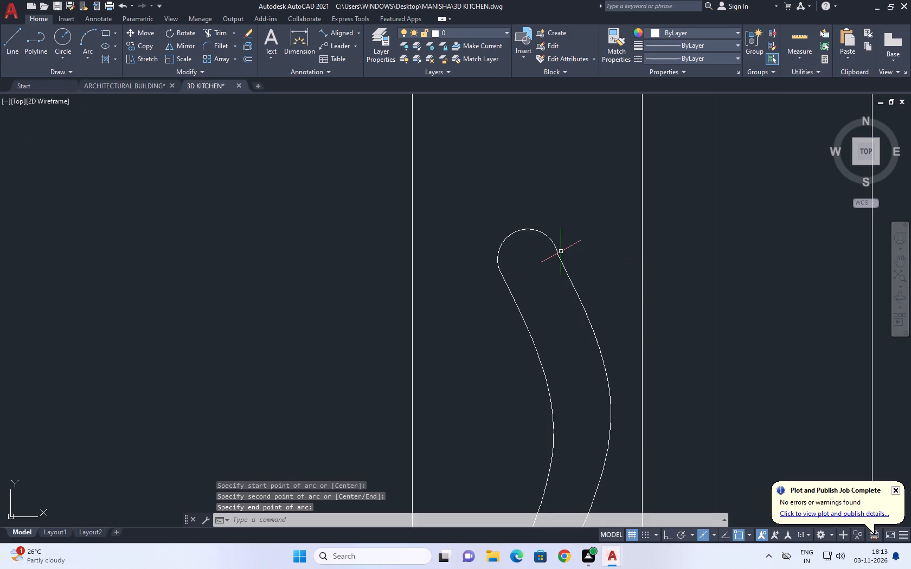
Join the lower ends of the two handle curves with a three-point arc to close the handle.
scroll(551, 203, down, 3)
key(space)
scroll(540, 300, up, 2)
click(538, 286)
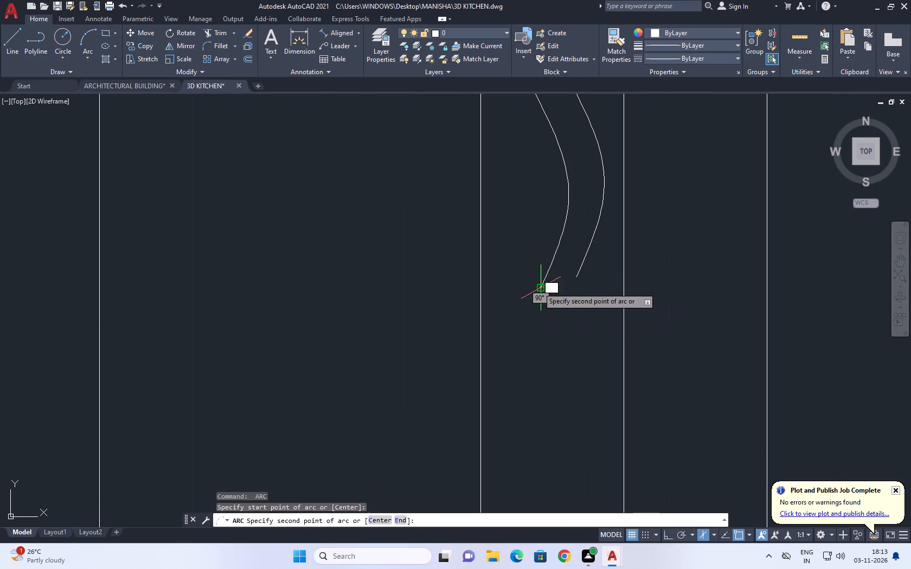
scroll(538, 291, up, 1)
click(569, 290)
click(601, 267)
Copy the complete handle about 3" along the 30° isometric axis onto the far door, with Ortho on.
scroll(585, 287, down, 3)
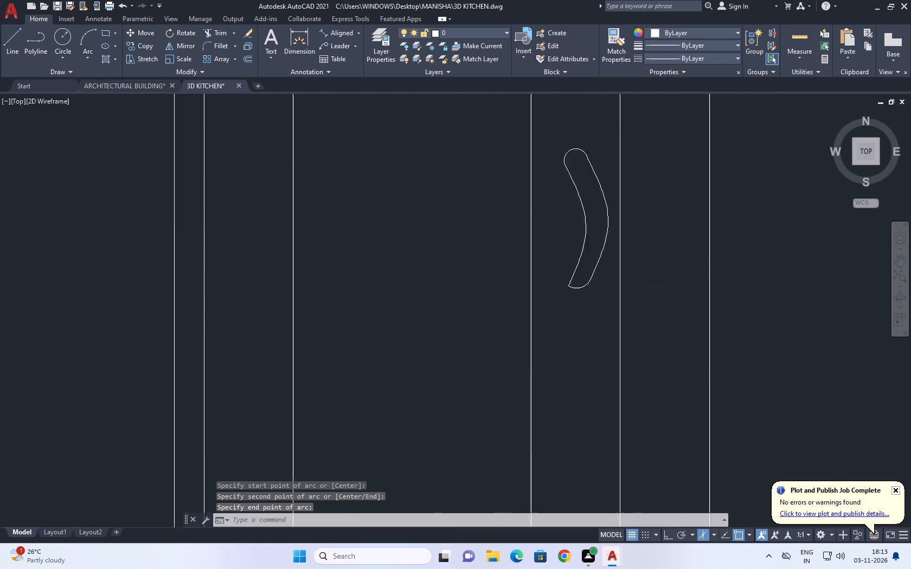
middle_drag(576, 236, 559, 303)
drag(507, 211, 509, 215)
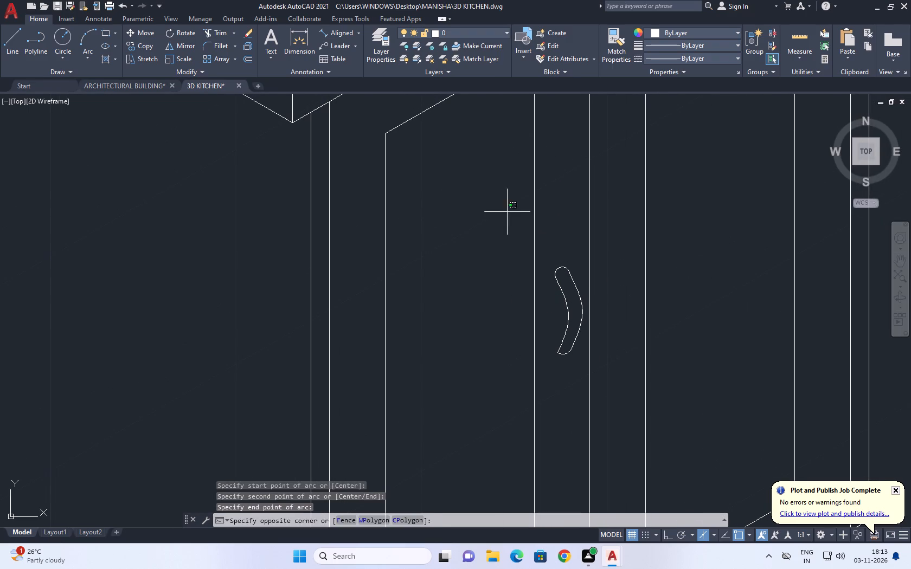
drag(509, 215, 512, 221)
drag(619, 345, 627, 377)
click(517, 234)
drag(621, 390, 623, 402)
middle_drag(573, 280, 561, 354)
key(c)
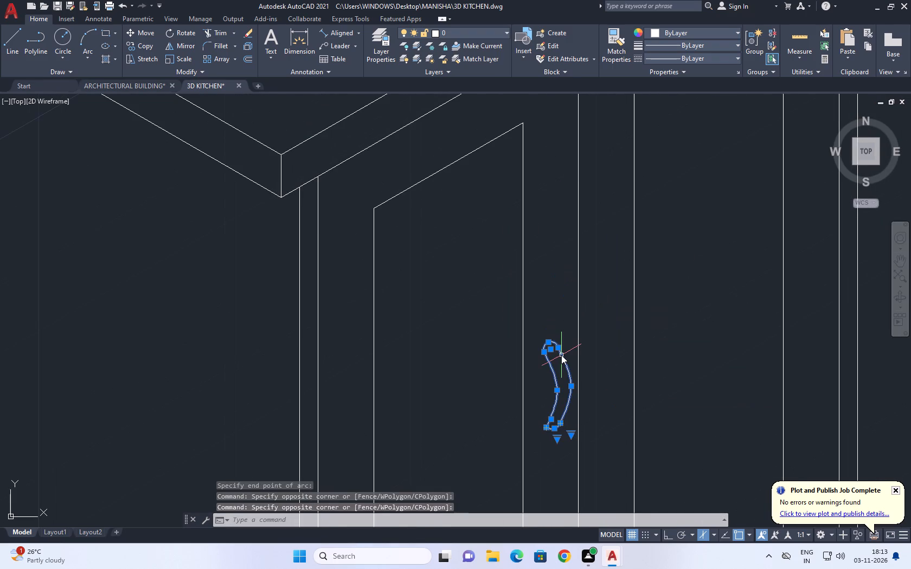
key(o)
key(space)
click(589, 413)
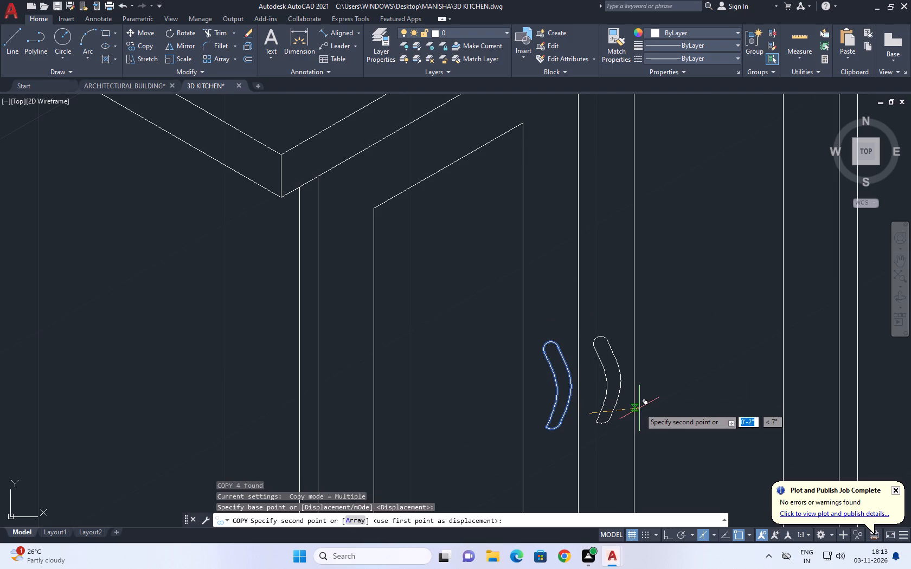
key(F8)
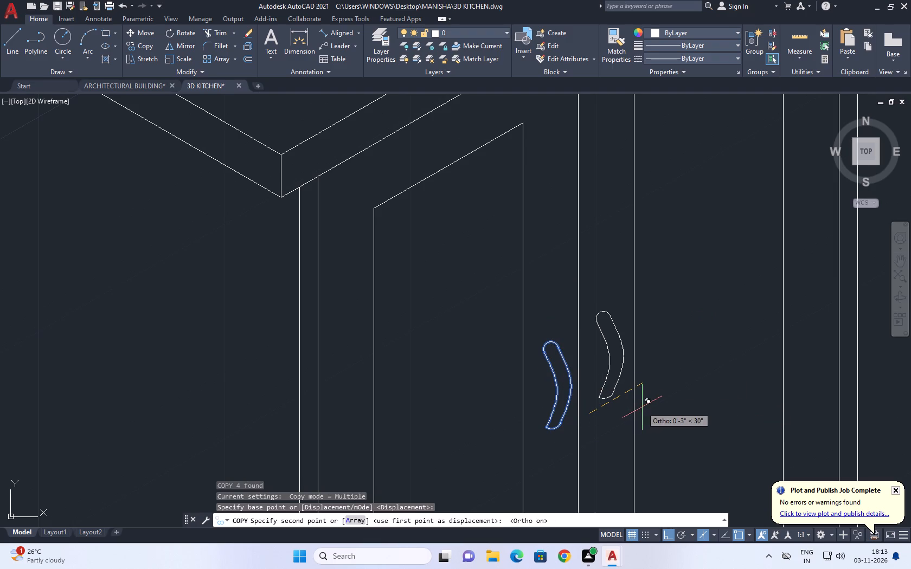
click(642, 407)
key(space)
Draw a line about 2'-3" long at 30° from the near door's outer edge across both doors, below the panel tops.
scroll(498, 303, down, 2)
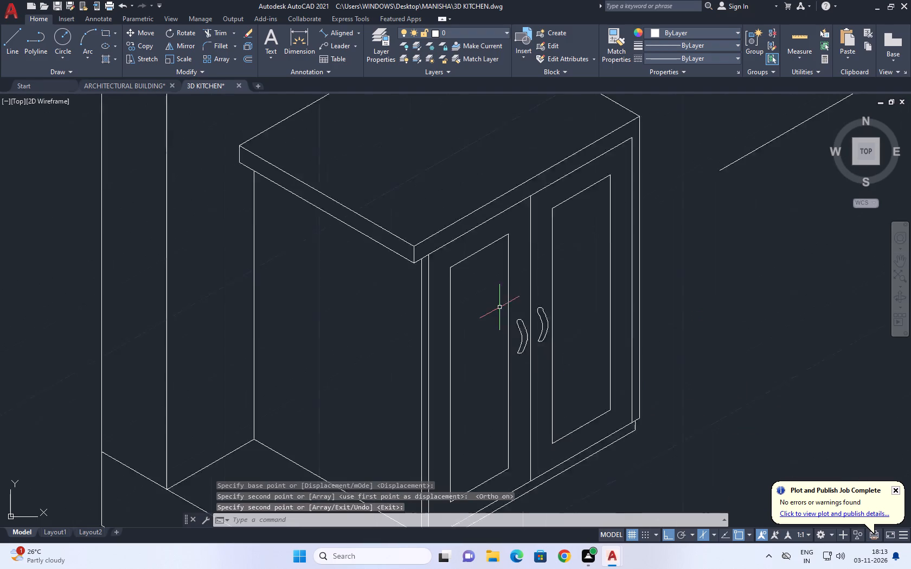
scroll(499, 308, down, 1)
middle_drag(504, 217, 506, 274)
middle_drag(565, 332, 485, 364)
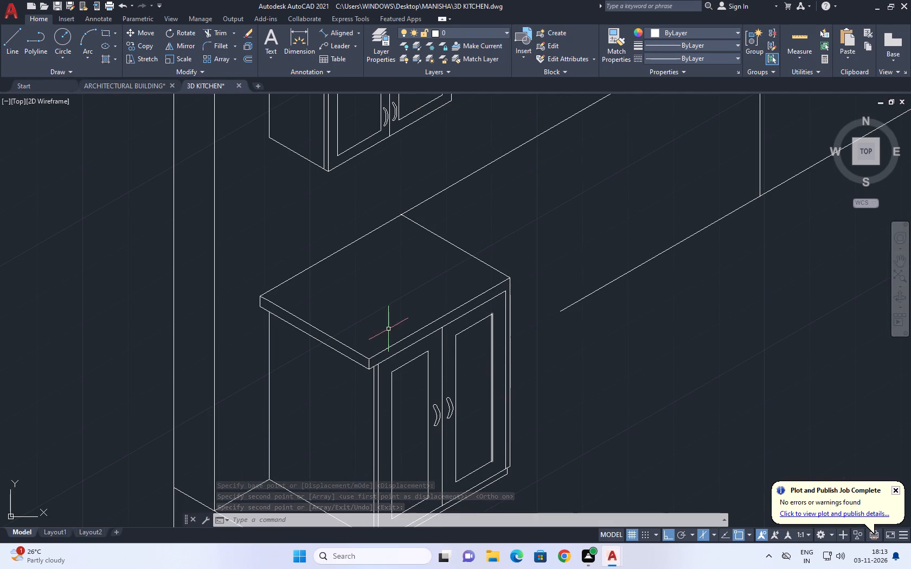
middle_drag(411, 368, 413, 351)
scroll(386, 374, up, 1)
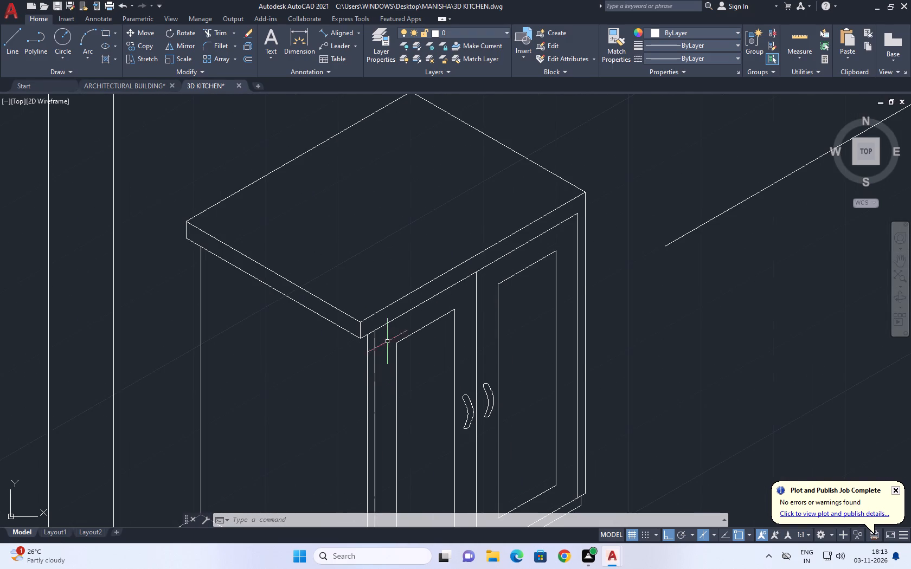
middle_drag(404, 322, 398, 317)
scroll(398, 318, up, 1)
key(l)
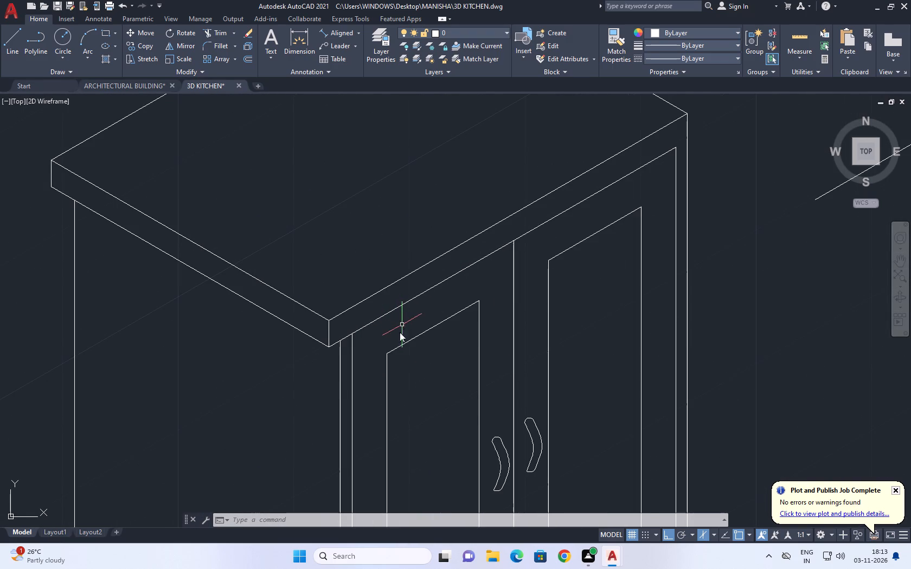
key(space)
middle_drag(380, 397, 361, 298)
click(333, 324)
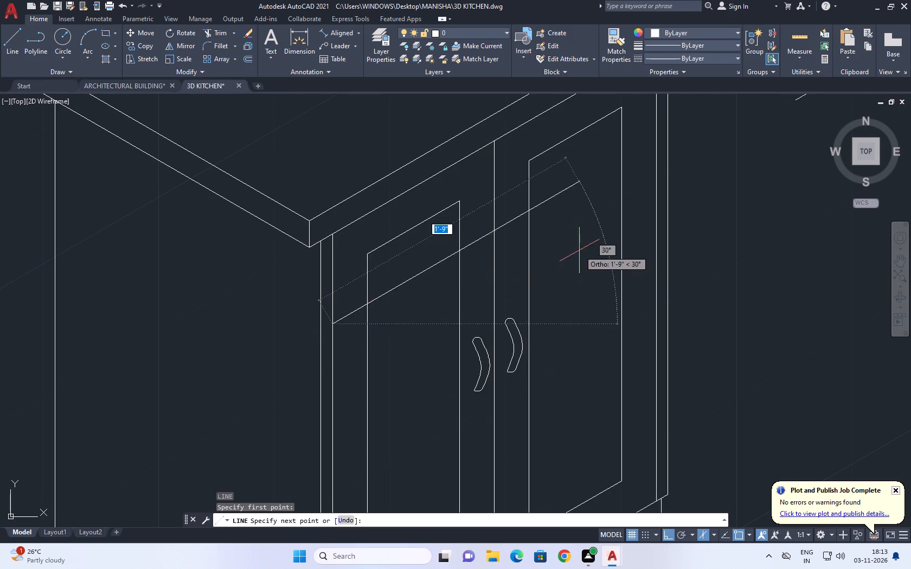
middle_drag(560, 255, 448, 274)
middle_drag(518, 253, 472, 268)
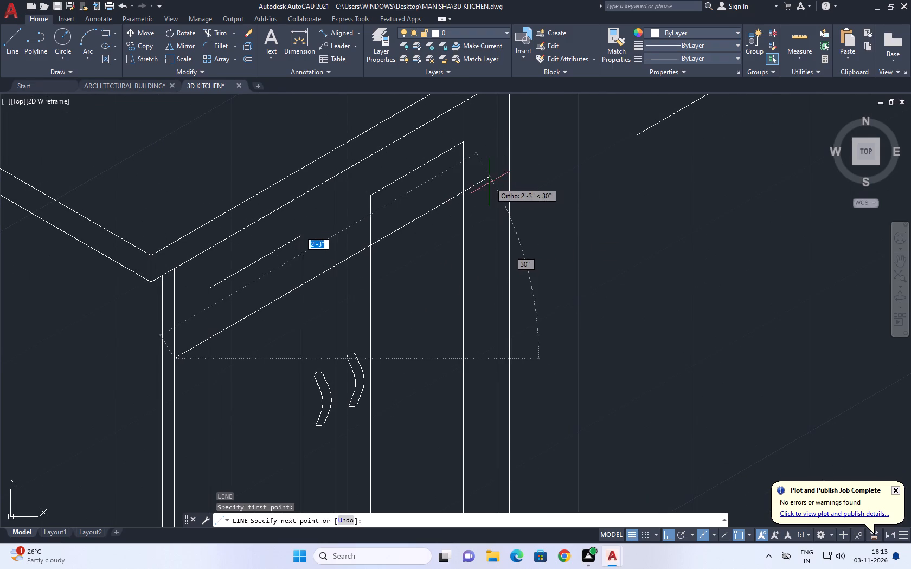
click(485, 182)
key(space)
Trim the end of the new line that extends past the far panel's outer edge.
text(TR)
key(space)
click(474, 185)
key(space)
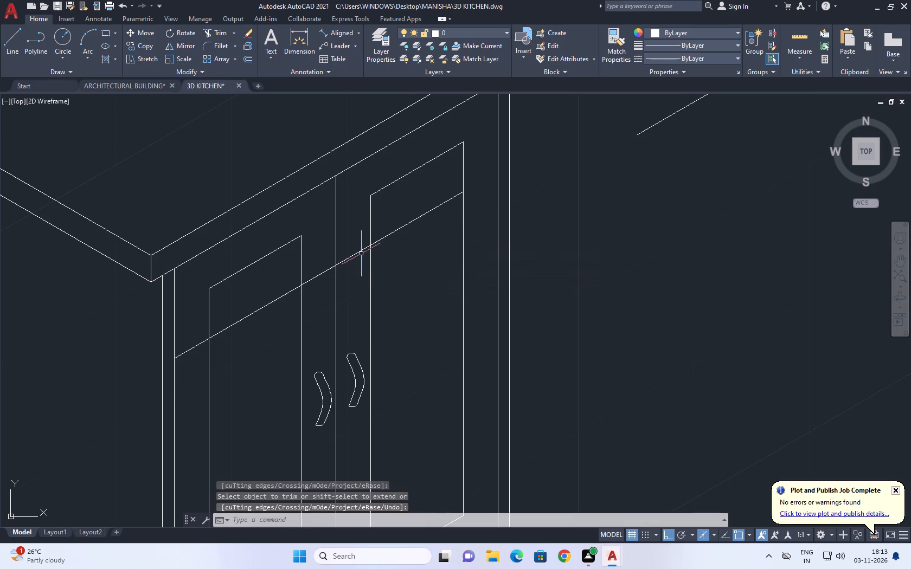
Copy the slanted line across the doors 3" straight down.
click(361, 254)
click(355, 244)
middle_drag(362, 270, 377, 301)
key(c)
key(o)
key(space)
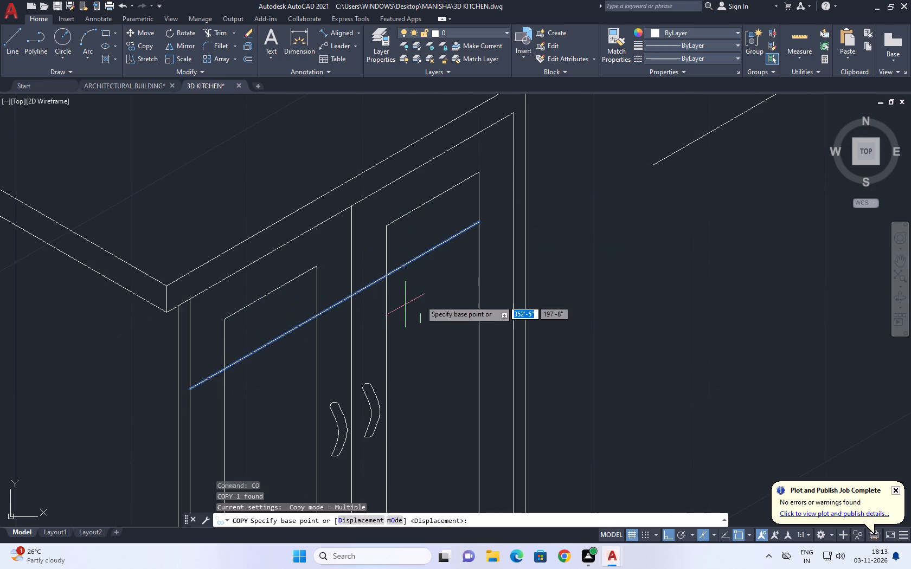
click(422, 294)
text(3)
key(space)
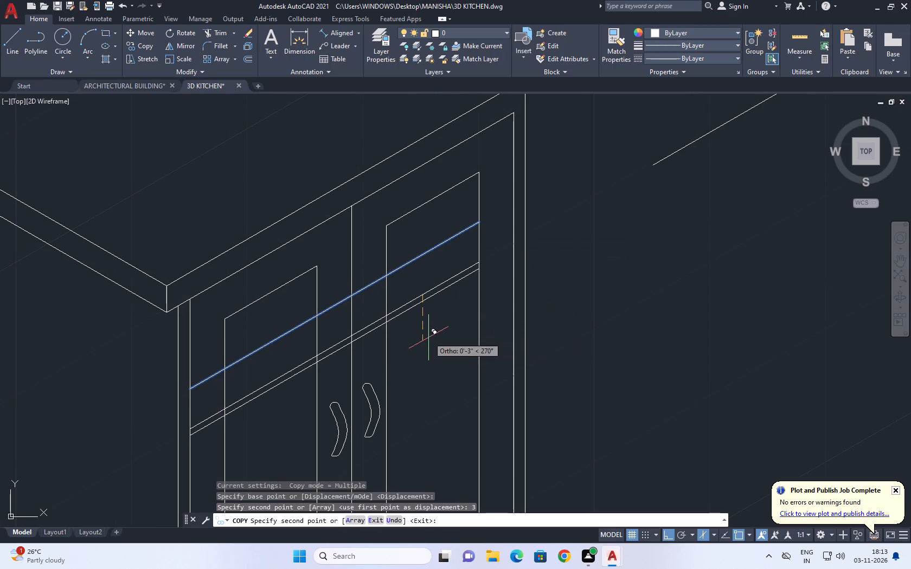
key(Escape)
Trim the near door's panel top and both panel sides where they extend above the upper slanted line.
middle_drag(344, 348, 378, 366)
text(TR)
key(space)
middle_drag(379, 374, 382, 260)
click(265, 249)
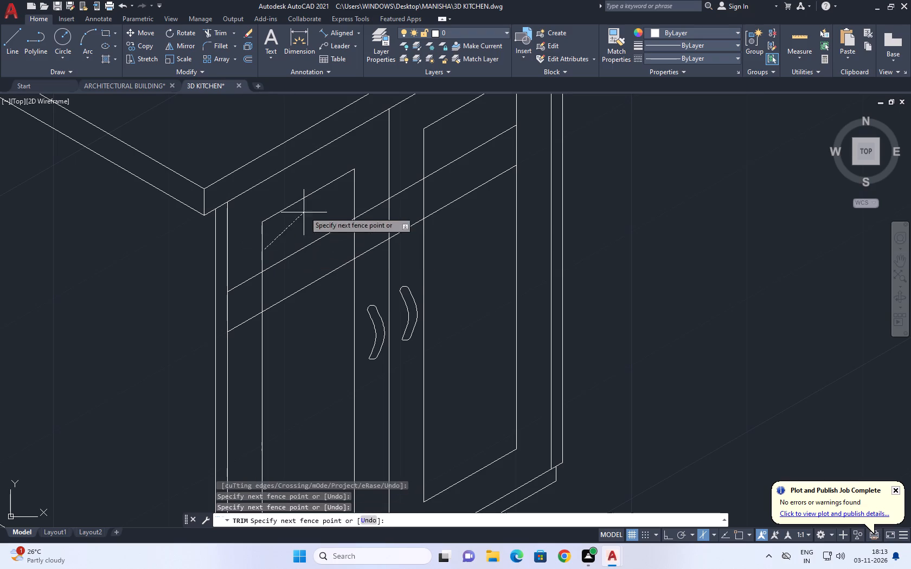
double_click(369, 178)
click(316, 182)
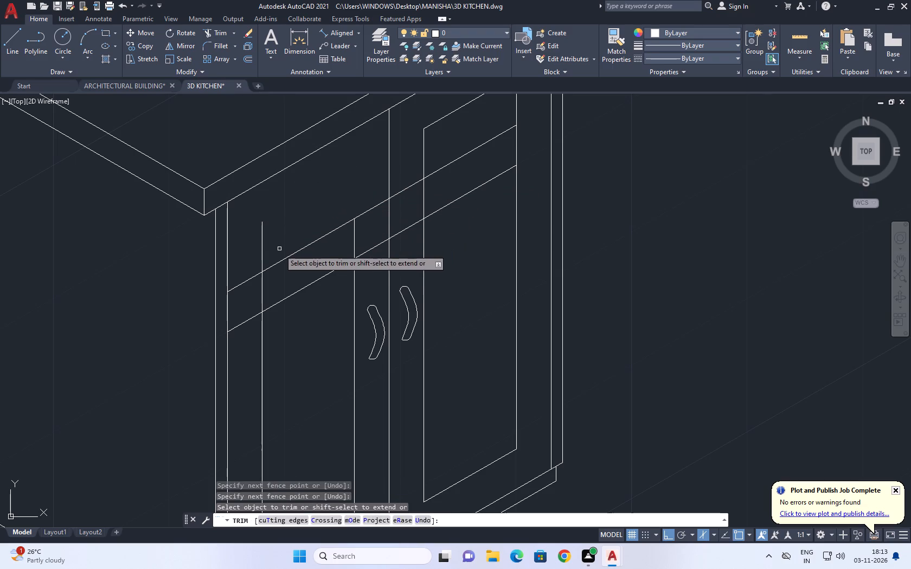
click(278, 249)
click(259, 248)
Trim the lower slanted line to the near panel's width and remove that panel's sides between the two slanted lines.
click(254, 262)
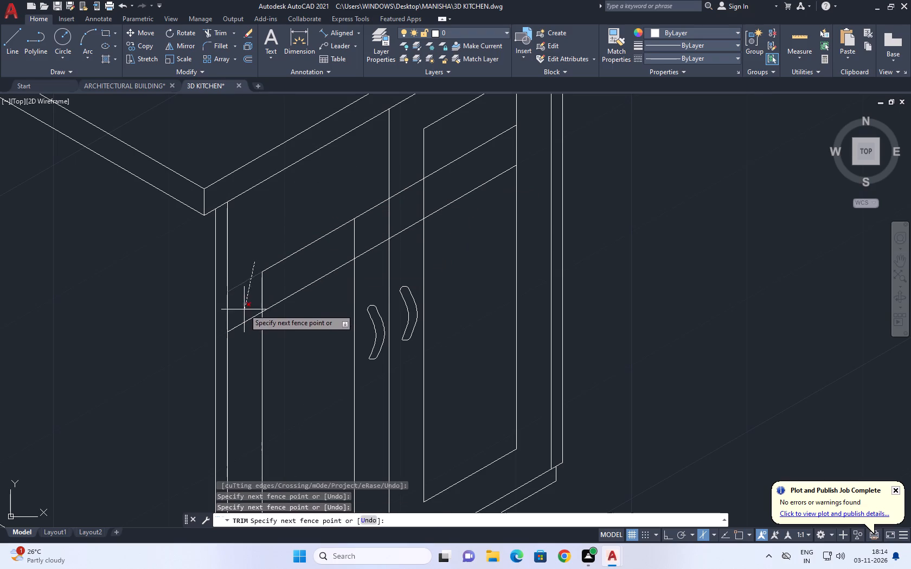
click(259, 235)
click(250, 339)
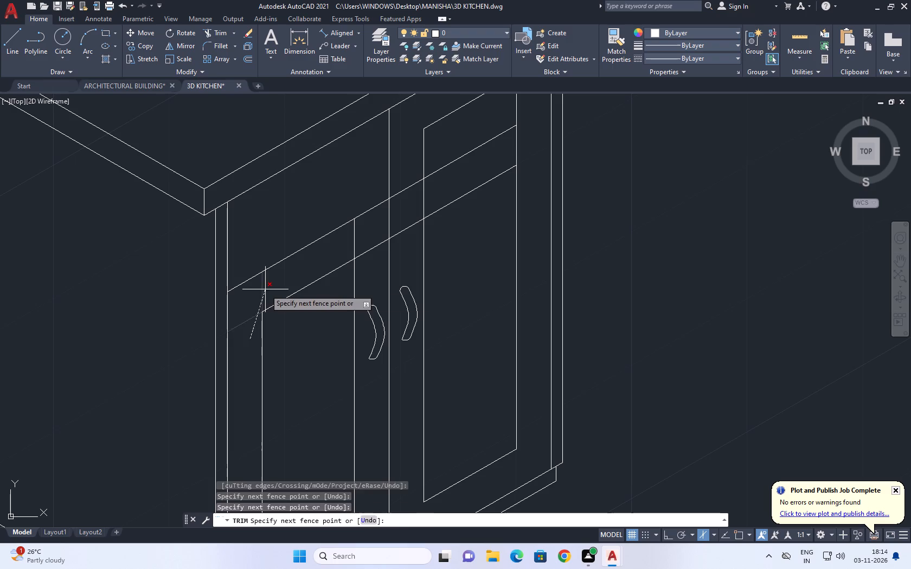
click(265, 289)
click(335, 248)
click(368, 258)
Trim the door divider and the far panel's sides above the upper slanted line, then remove the leftover panel top.
middle_drag(372, 240, 369, 271)
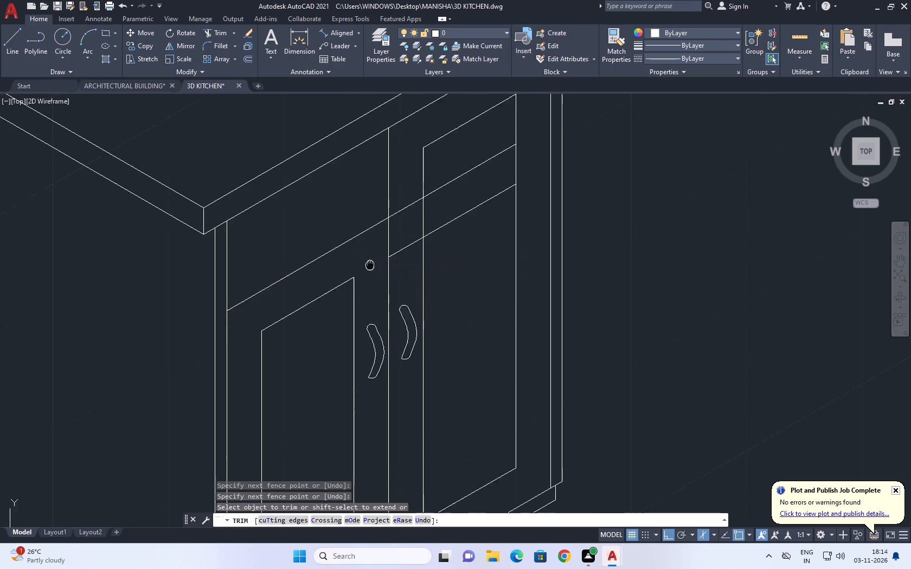
middle_drag(369, 271, 367, 287)
middle_drag(384, 220, 344, 295)
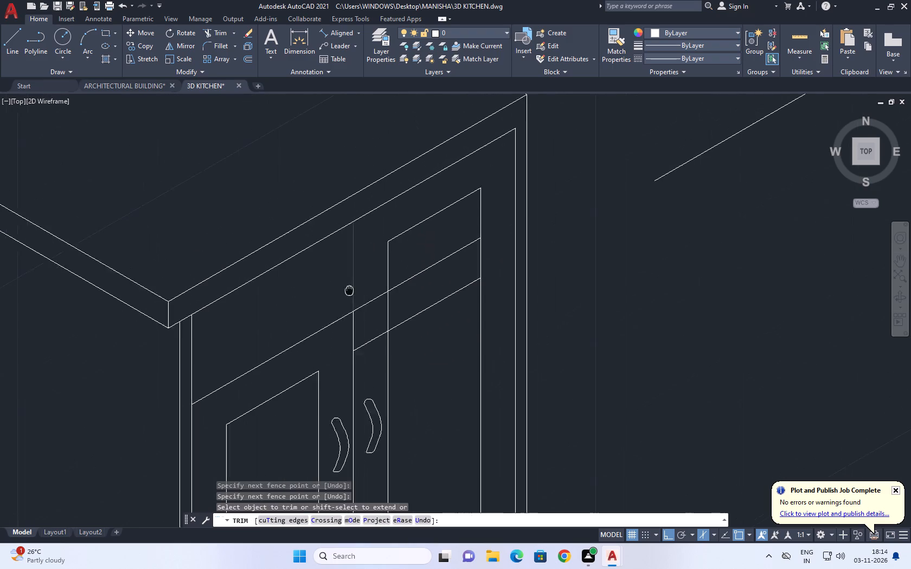
middle_drag(344, 295, 342, 298)
click(333, 280)
click(474, 211)
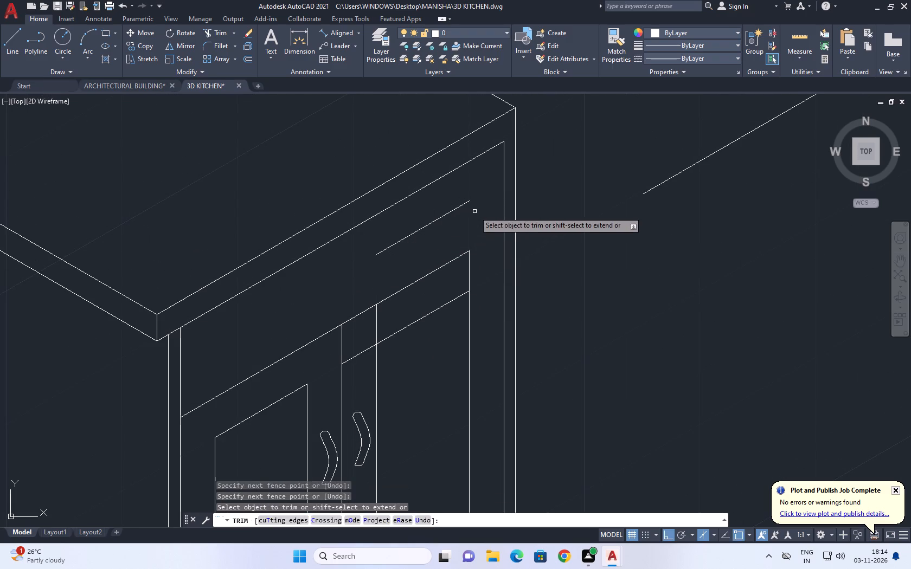
click(447, 228)
click(437, 219)
Trim the lower slanted line between divider and far panel, and remove the far panel's sides between the slanted lines.
middle_drag(361, 361, 358, 317)
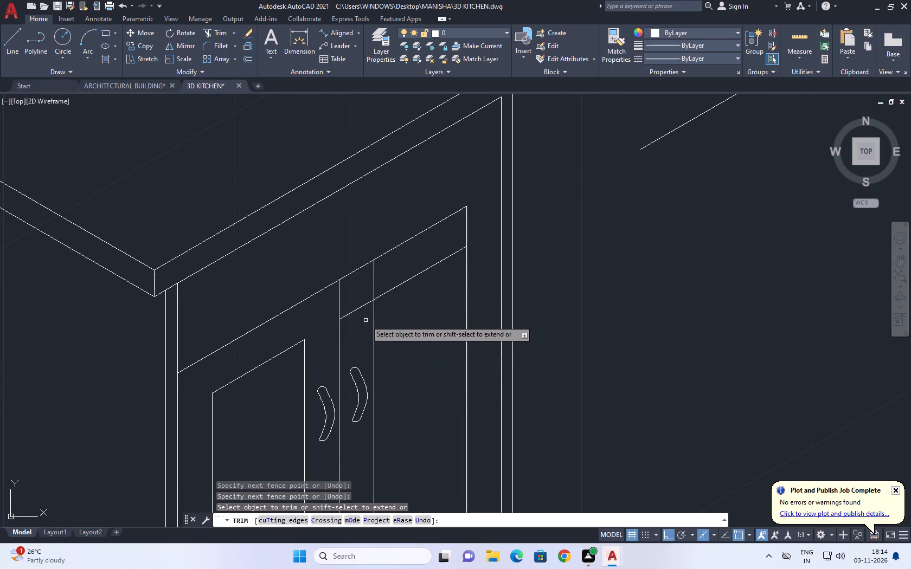
click(367, 321)
click(377, 288)
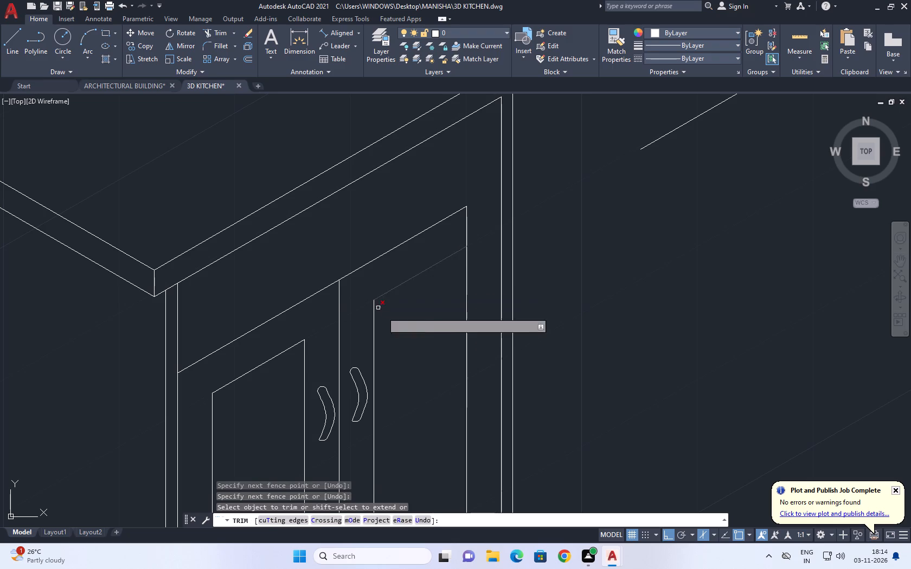
scroll(487, 261, down, 2)
middle_drag(530, 272, 523, 274)
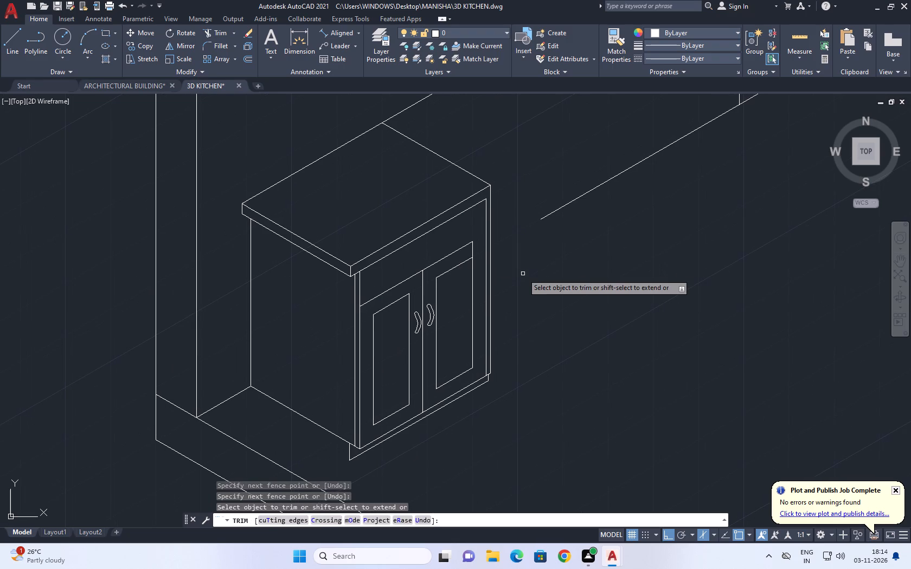
click(469, 252)
click(473, 251)
key(Escape)
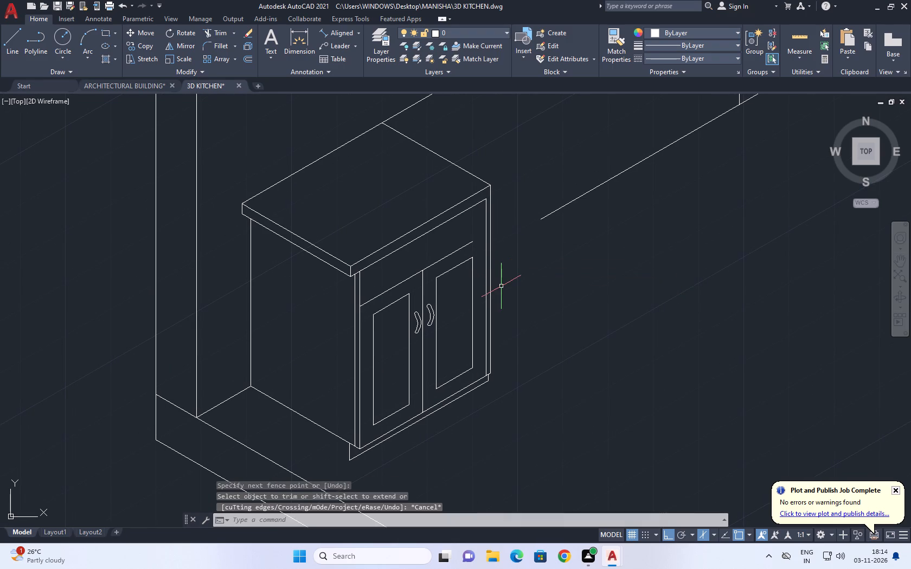
Extend the upper slanted line to the cabinet front's far vertical edge to close off the drawer front.
text(EX)
key(space)
click(461, 250)
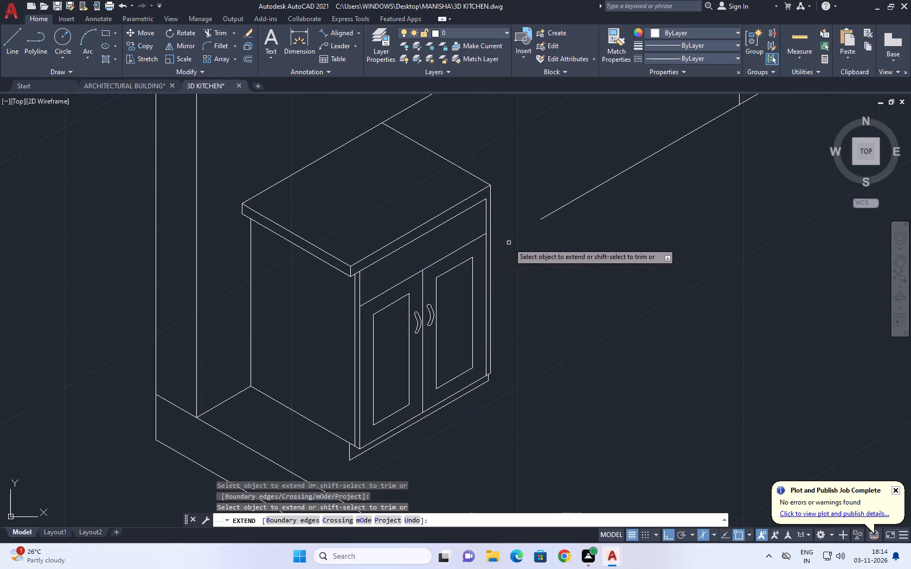
key(Escape)
Draw a three-point spline on the drawer front for the handle's upper edge, with Ortho off.
middle_drag(451, 371, 418, 365)
middle_drag(458, 296, 457, 285)
middle_drag(399, 283, 405, 338)
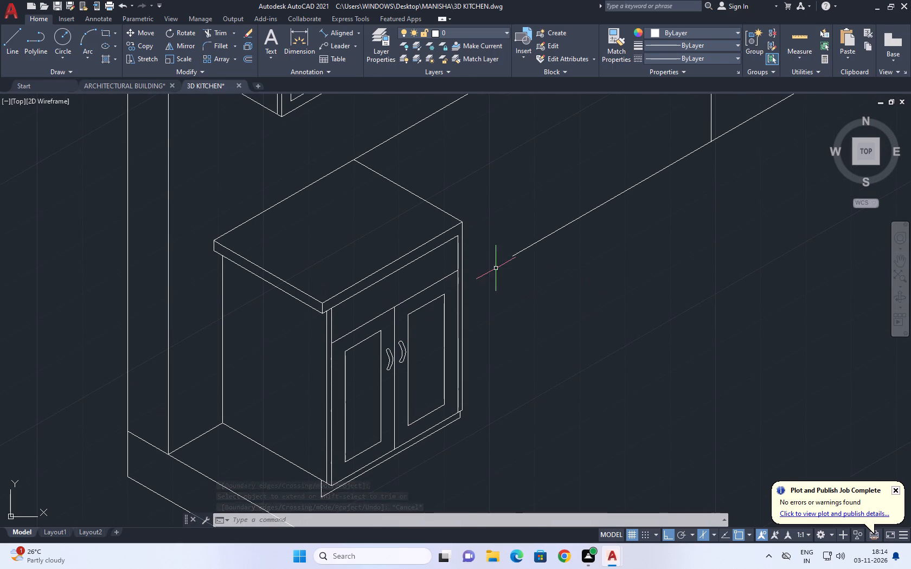
scroll(496, 268, down, 1)
middle_drag(515, 333, 523, 364)
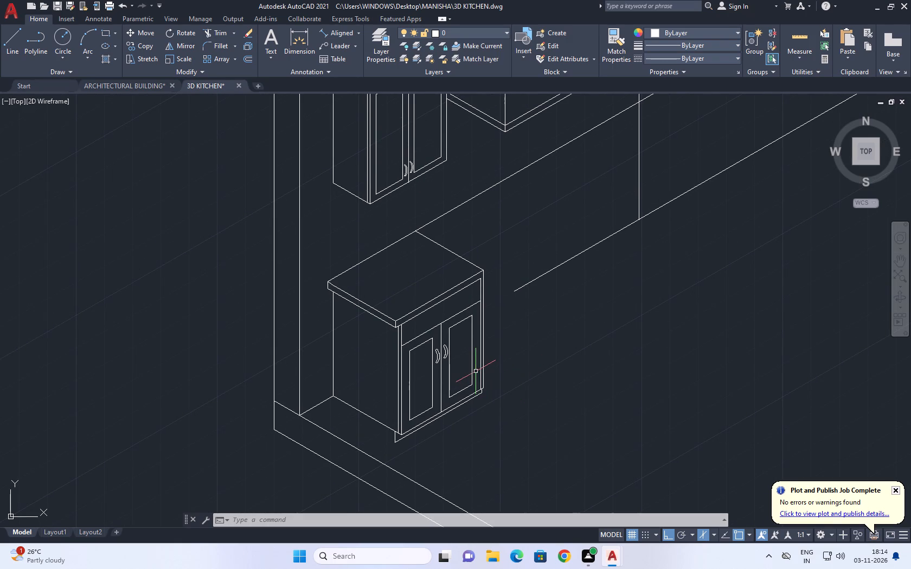
key(s)
text(PL)
key(space)
scroll(397, 312, up, 3)
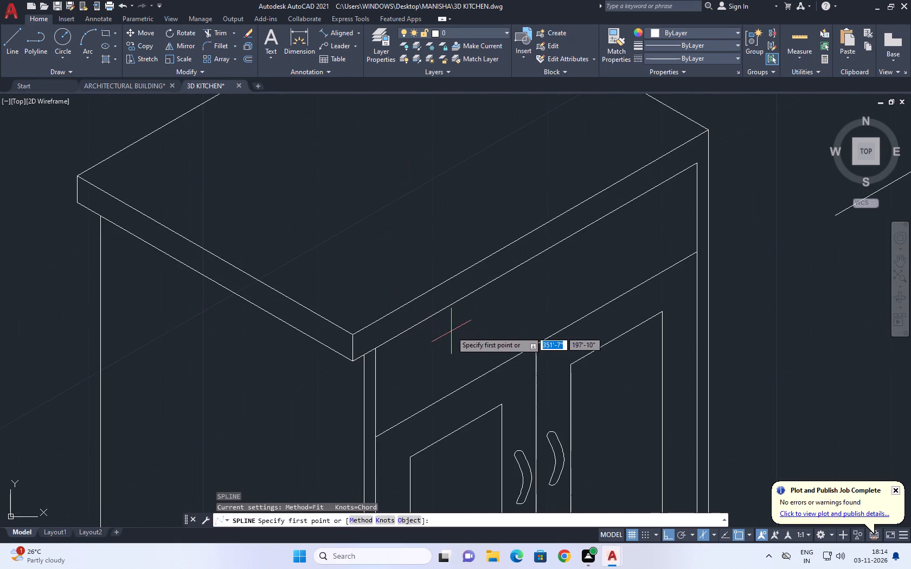
click(473, 326)
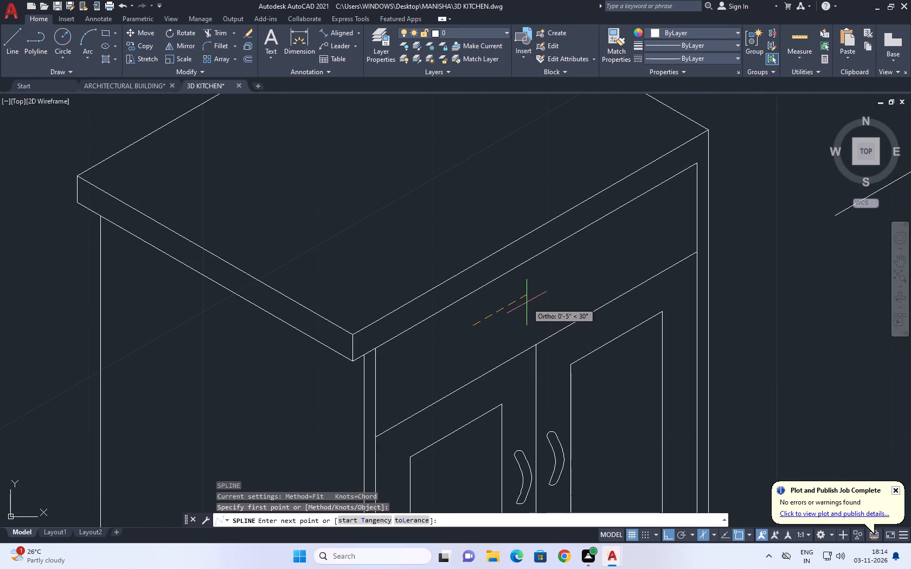
key(F8)
drag(514, 306, 519, 302)
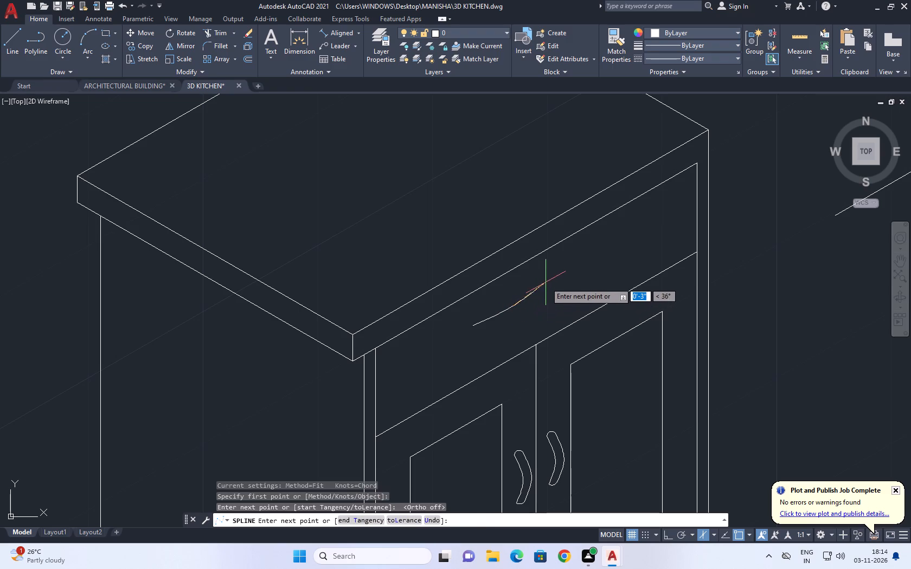
click(548, 278)
key(space)
Stretch the spline's middle fit point about 1" outward to deepen the handle's curve.
scroll(533, 293, up, 2)
click(537, 311)
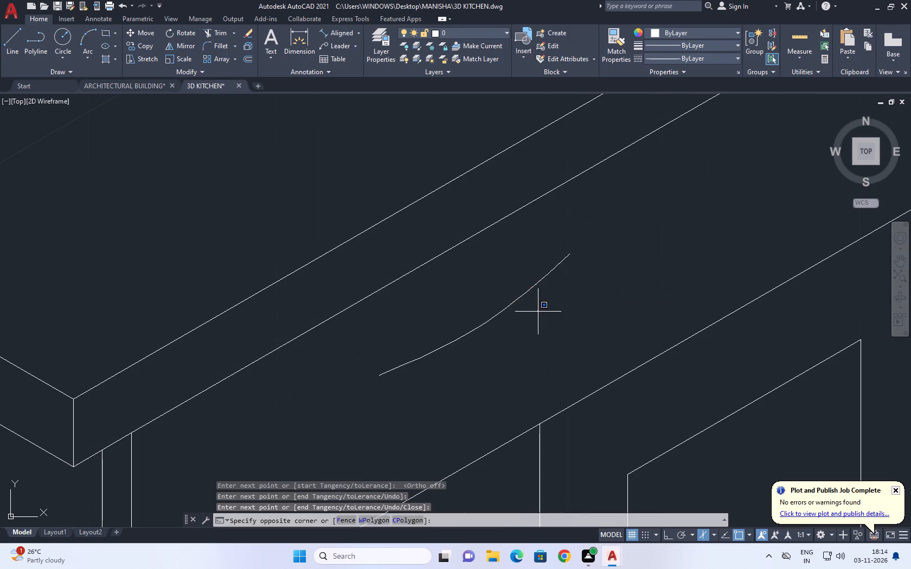
click(519, 277)
click(483, 321)
click(483, 325)
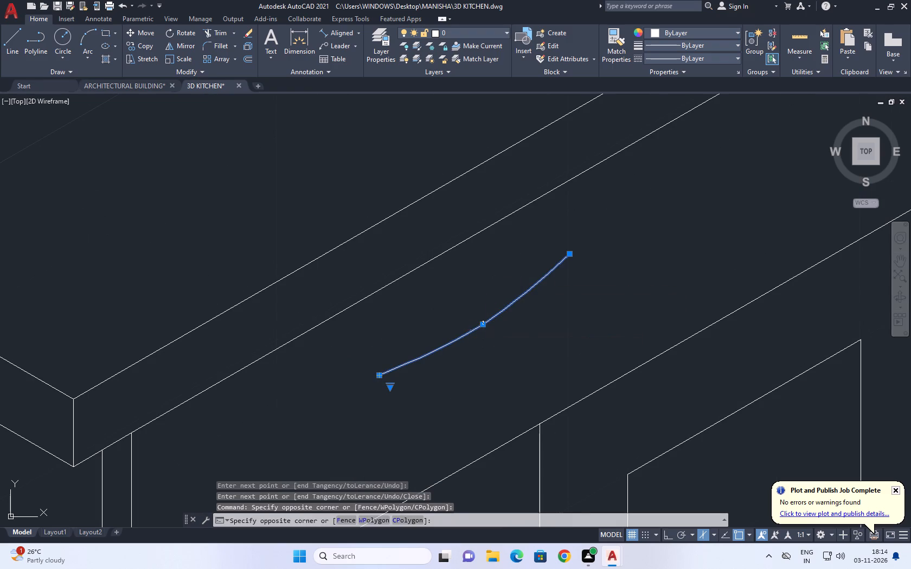
click(485, 324)
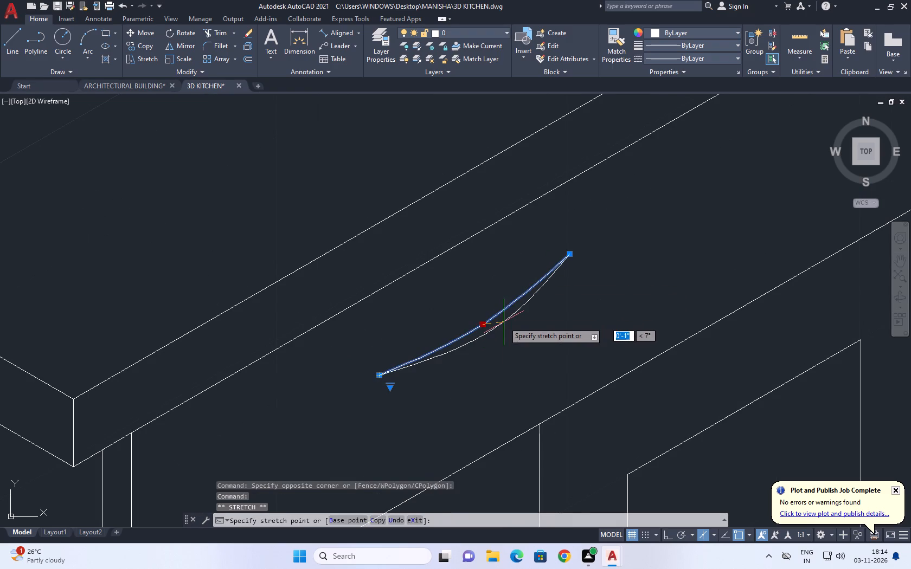
click(504, 322)
Copy the curved handle edge a short distance below the original on the drawer front.
scroll(535, 305, down, 2)
key(c)
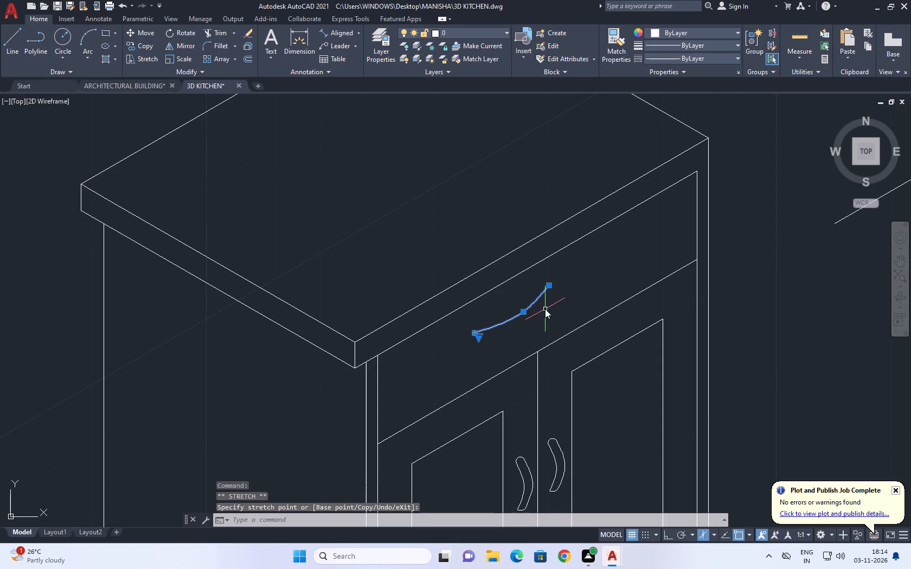
key(o)
key(space)
scroll(469, 331, up, 1)
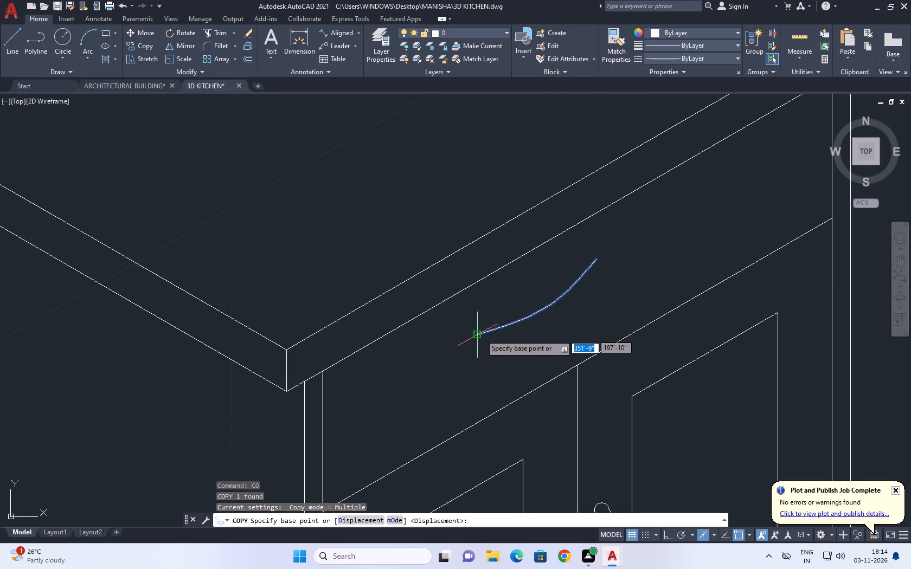
click(480, 334)
click(482, 359)
key(space)
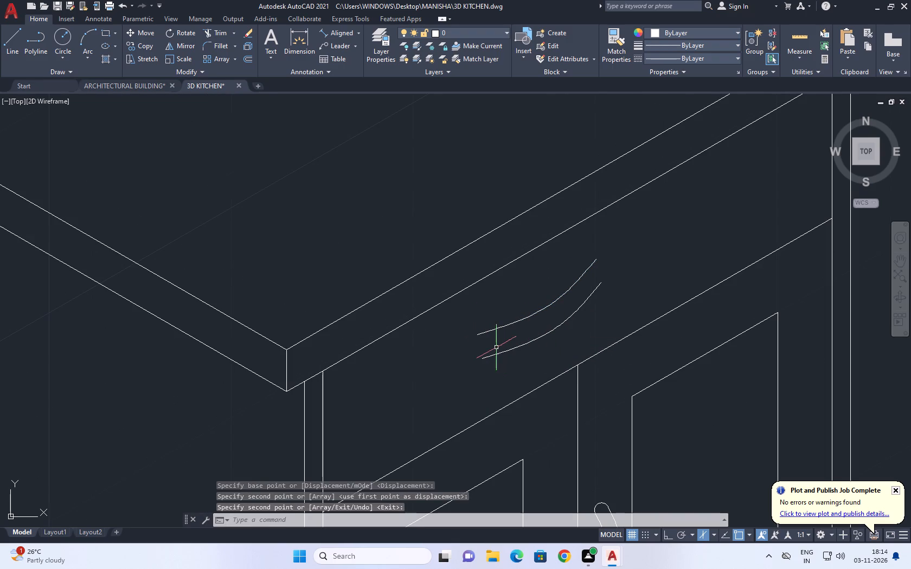
Close both ends of the drawer handle with three-point arcs joining the two curved edges.
key(a)
key(space)
scroll(484, 337, up, 1)
click(470, 334)
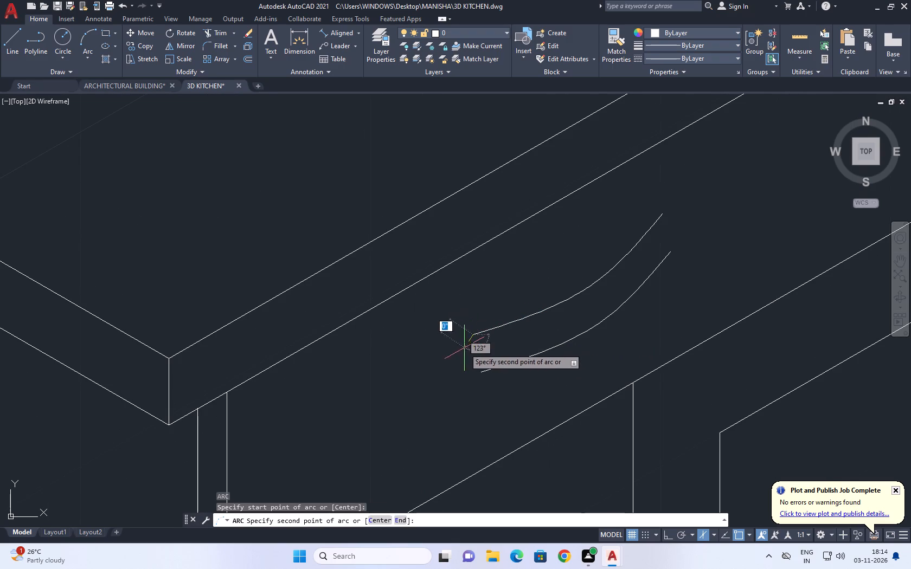
click(464, 348)
click(483, 371)
key(space)
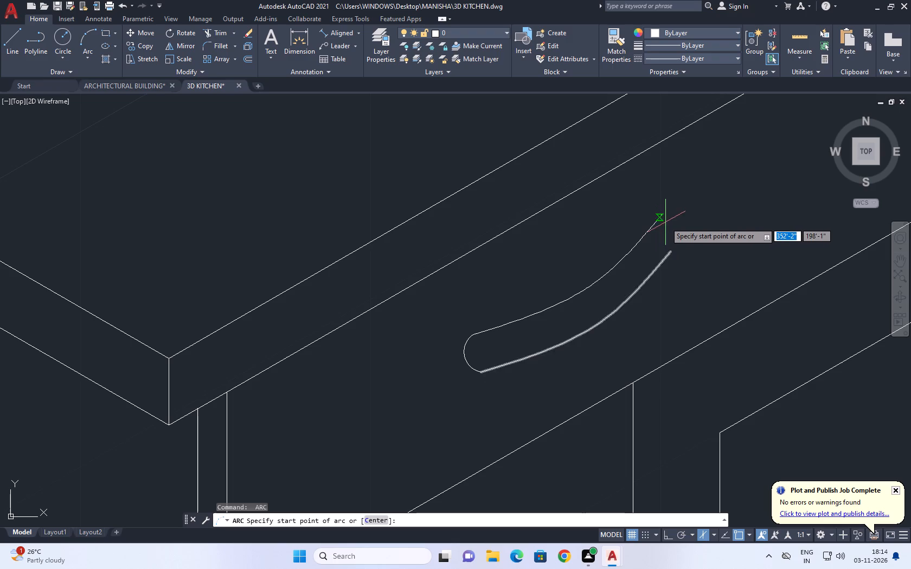
click(665, 216)
click(679, 216)
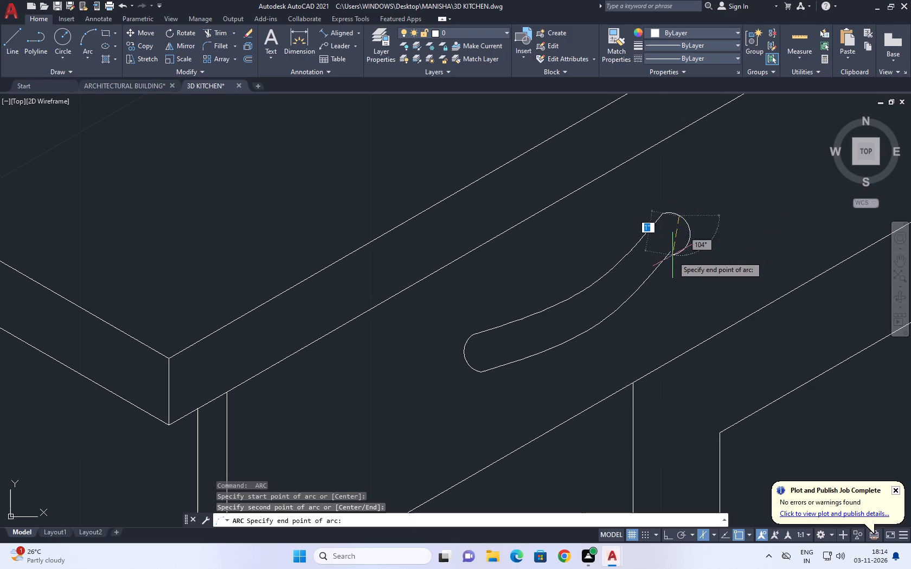
click(671, 257)
Reshape the arc at the handle's upper end, fitting its endpoint to the lower curve and flattening its bulge.
scroll(679, 242, up, 1)
click(699, 255)
click(692, 223)
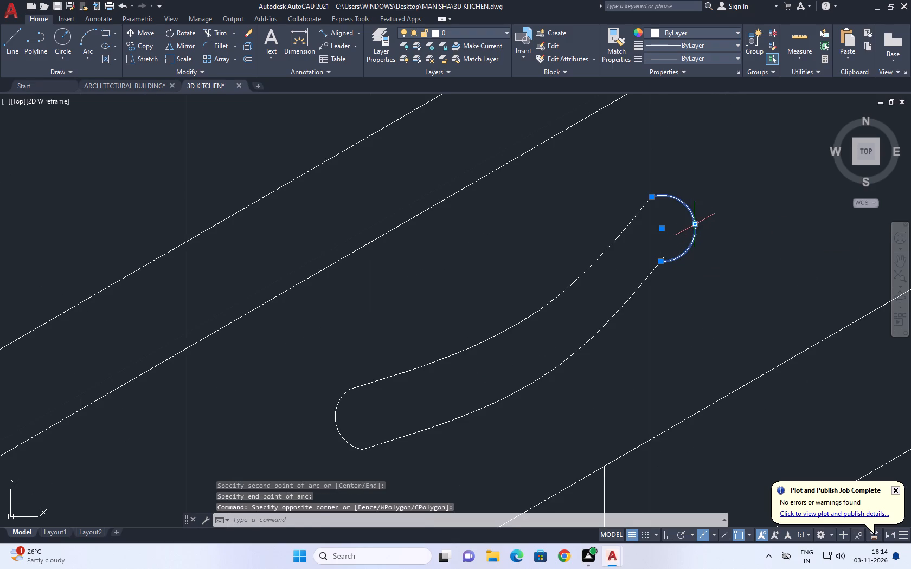
click(695, 224)
click(690, 208)
scroll(694, 233, up, 1)
click(636, 277)
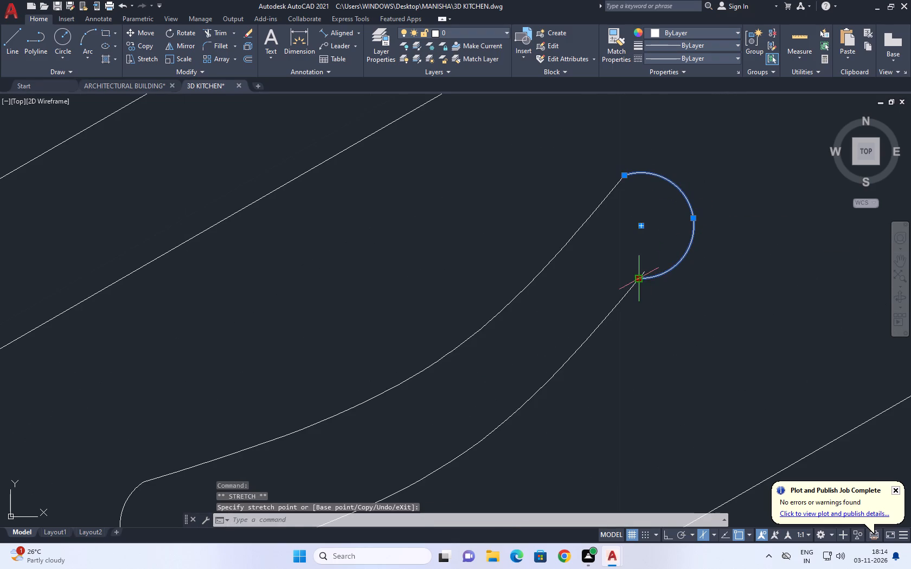
click(642, 267)
scroll(670, 255, up, 1)
middle_drag(626, 280, 569, 315)
scroll(566, 325, up, 5)
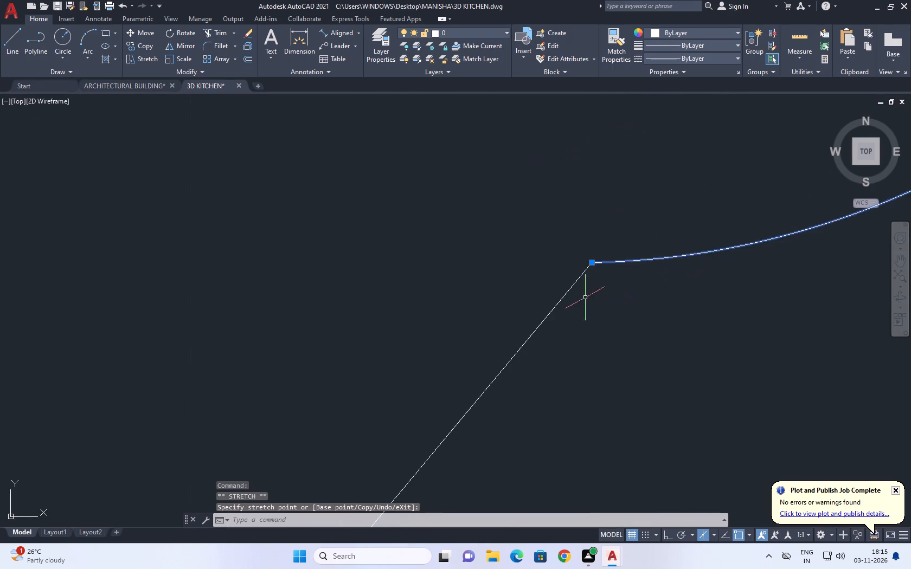
scroll(581, 281, down, 9)
scroll(593, 260, up, 1)
click(597, 245)
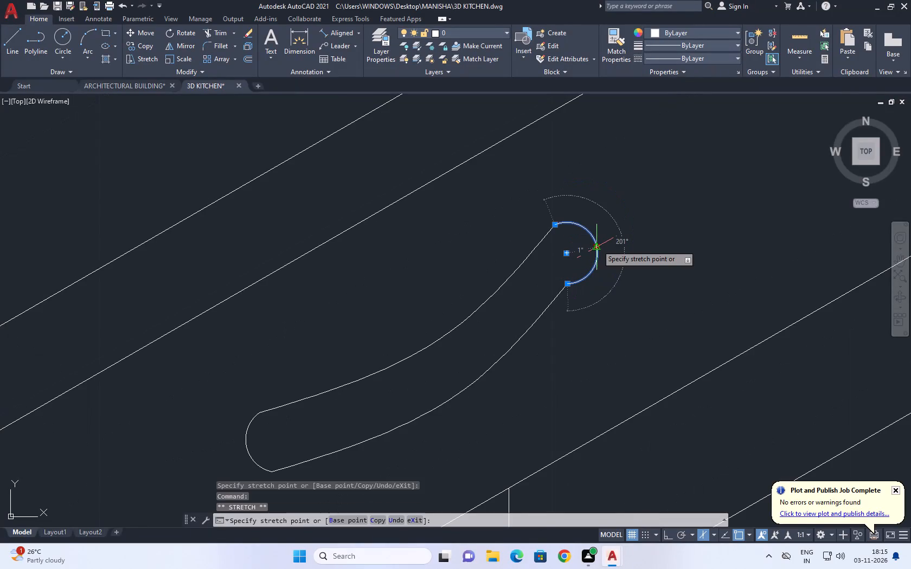
click(574, 251)
scroll(576, 249, down, 3)
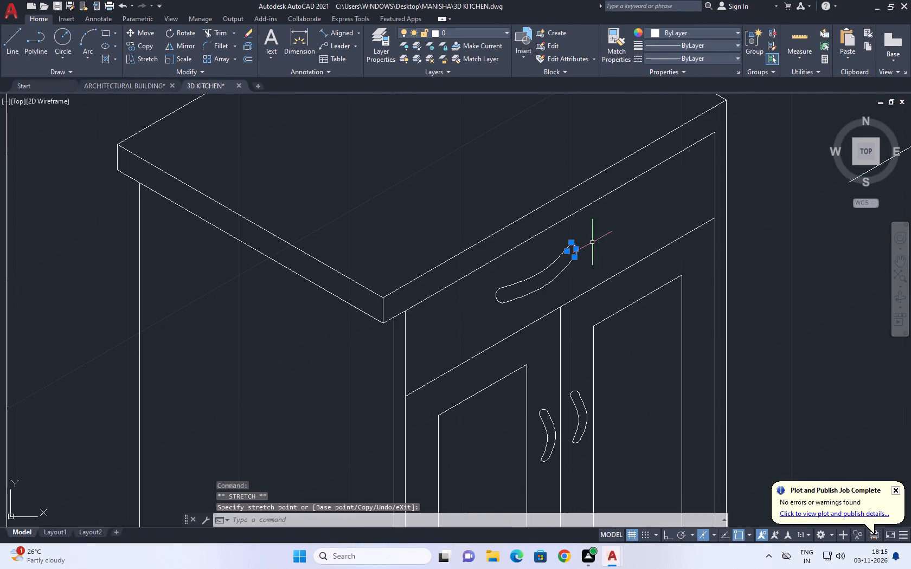
right_click(607, 224)
click(652, 411)
Move the complete drawer handle slightly along the slanted drawer front, towards the far side.
scroll(588, 320, down, 2)
scroll(554, 298, up, 1)
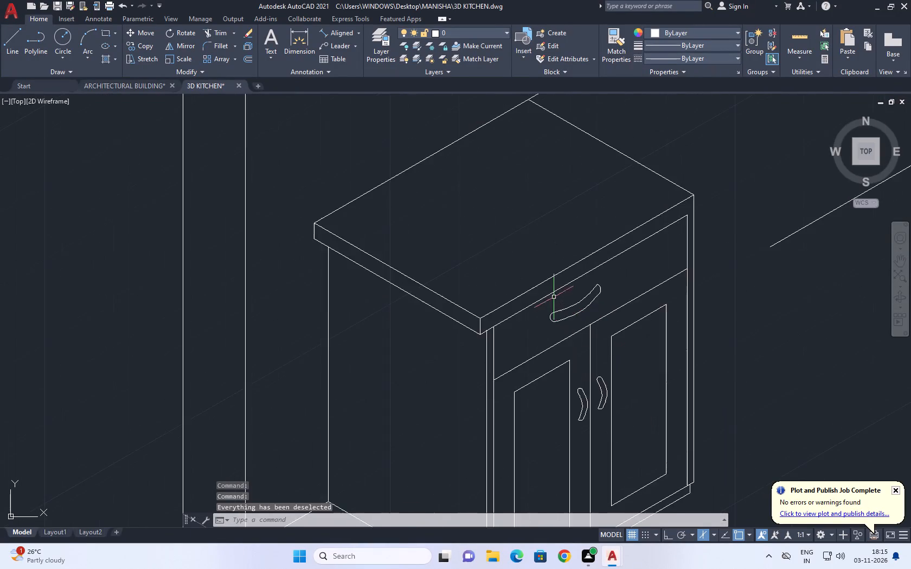
scroll(554, 297, up, 2)
scroll(602, 283, up, 2)
scroll(502, 271, down, 4)
click(456, 227)
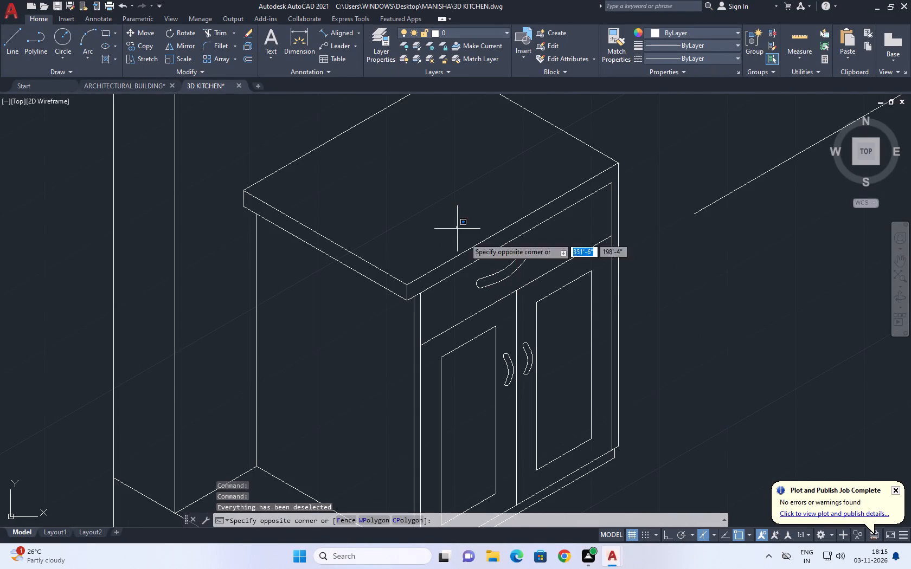
click(536, 305)
middle_drag(525, 277, 516, 309)
text(M)
key(space)
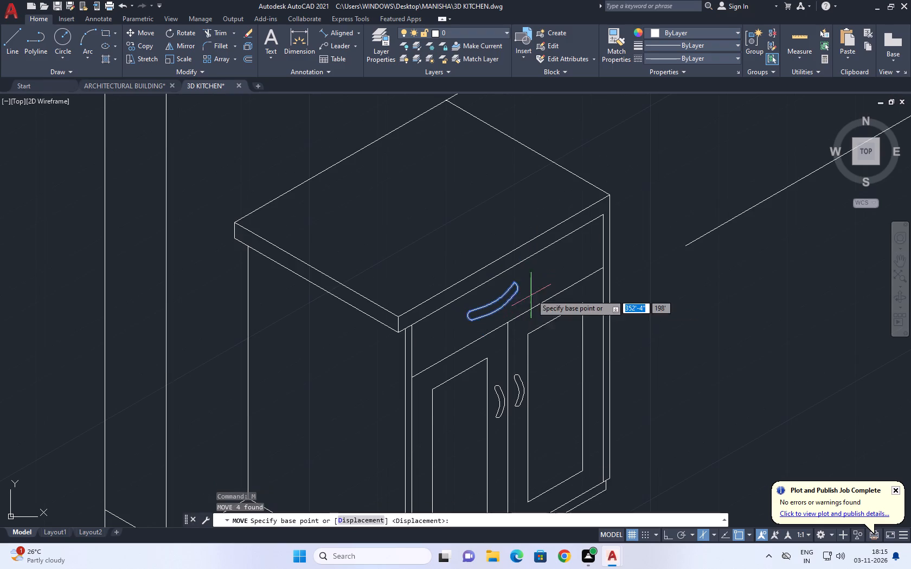
scroll(531, 294, up, 1)
click(535, 289)
click(559, 277)
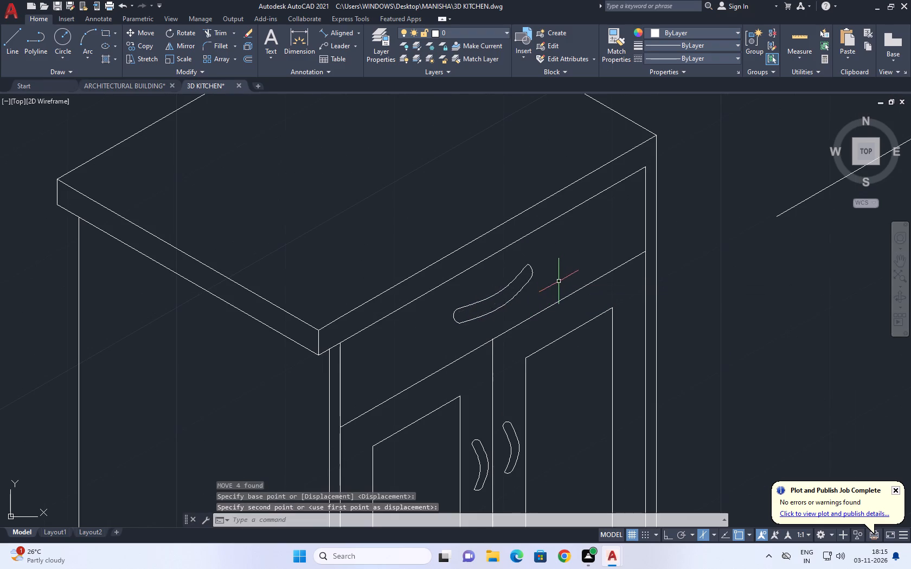
Trim the loose near end of the floor line along the back wall to the vertical line beneath the far wall cabinet.
scroll(547, 276, down, 2)
middle_drag(583, 317, 503, 326)
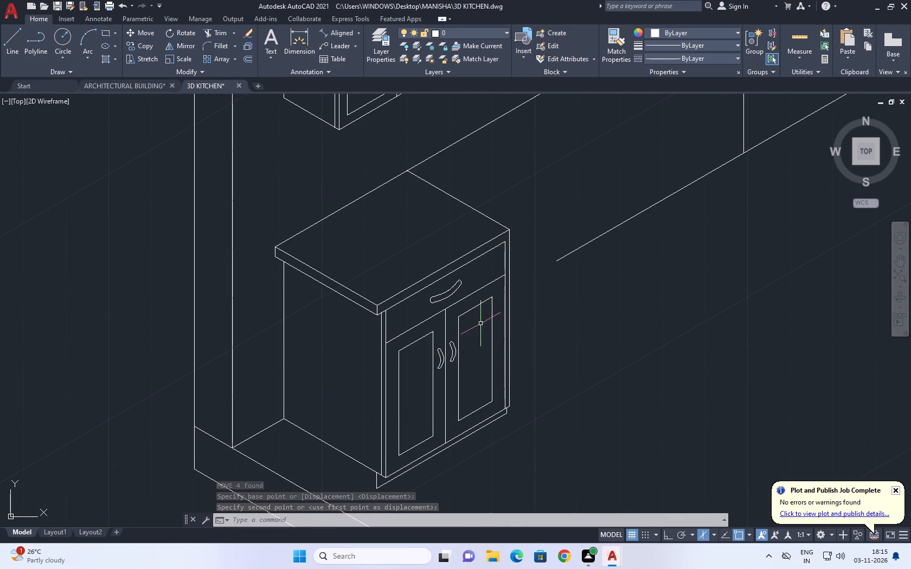
middle_drag(521, 360, 456, 419)
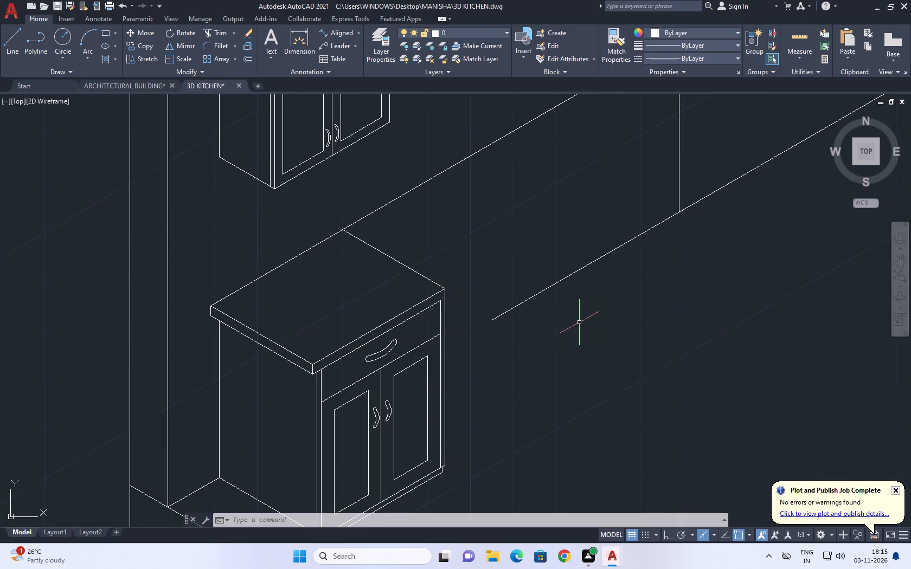
middle_drag(582, 321, 542, 337)
scroll(519, 345, down, 3)
scroll(525, 327, up, 2)
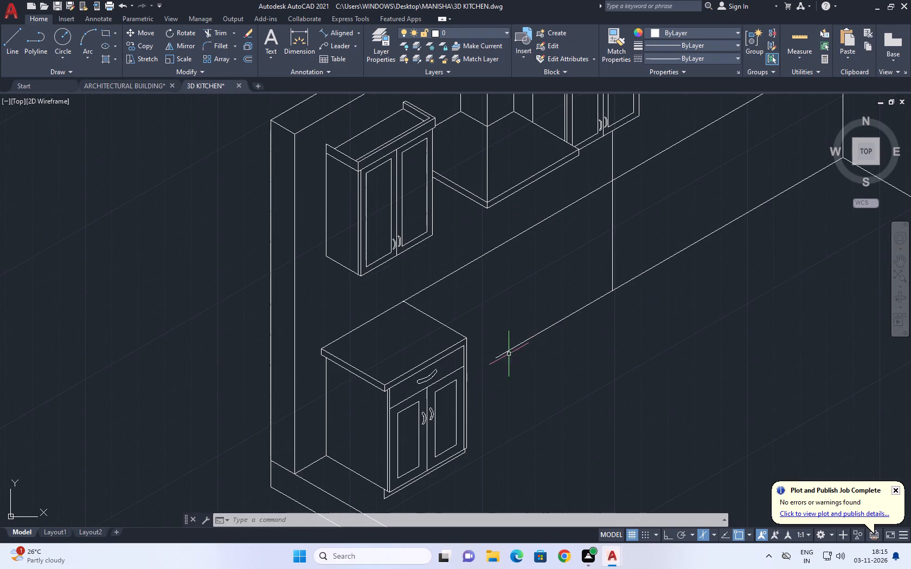
drag(533, 363, 530, 353)
click(517, 326)
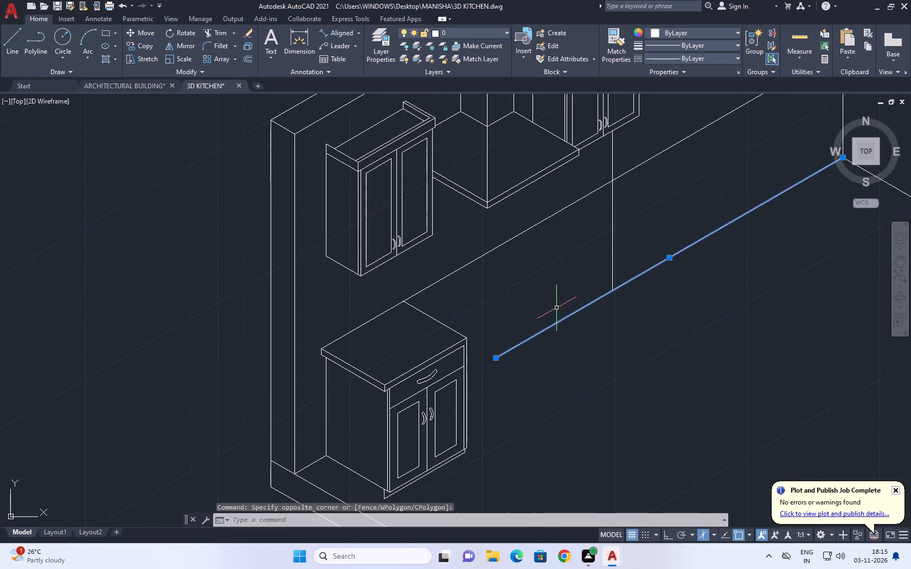
key(Escape)
text(TR)
key(space)
click(553, 329)
click(546, 301)
key(space)
Draw a 42-inch countertop front edge at 30° from the lower unit's far front corner, with a cross line back past the wall line.
middle_drag(503, 308, 471, 362)
key(l)
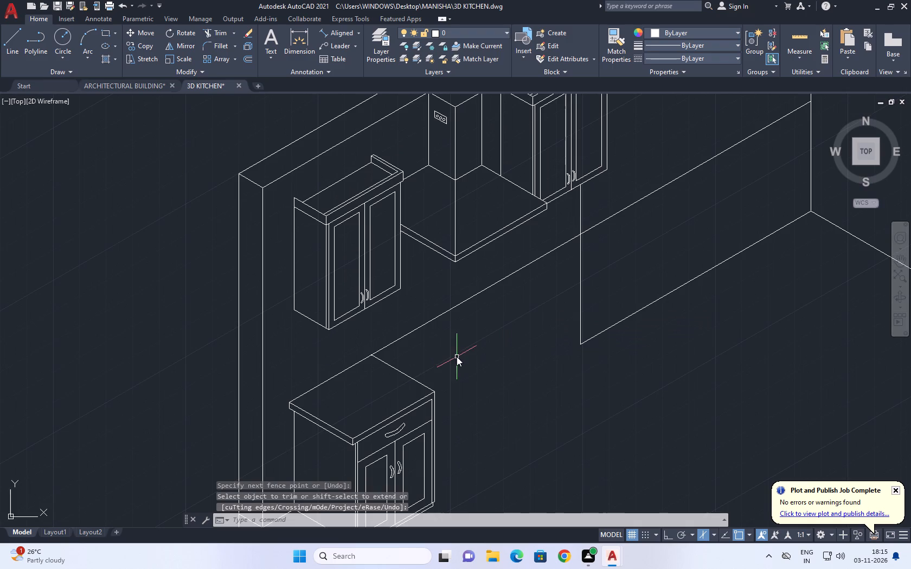
key(space)
scroll(430, 384, up, 2)
click(435, 408)
scroll(606, 298, up, 1)
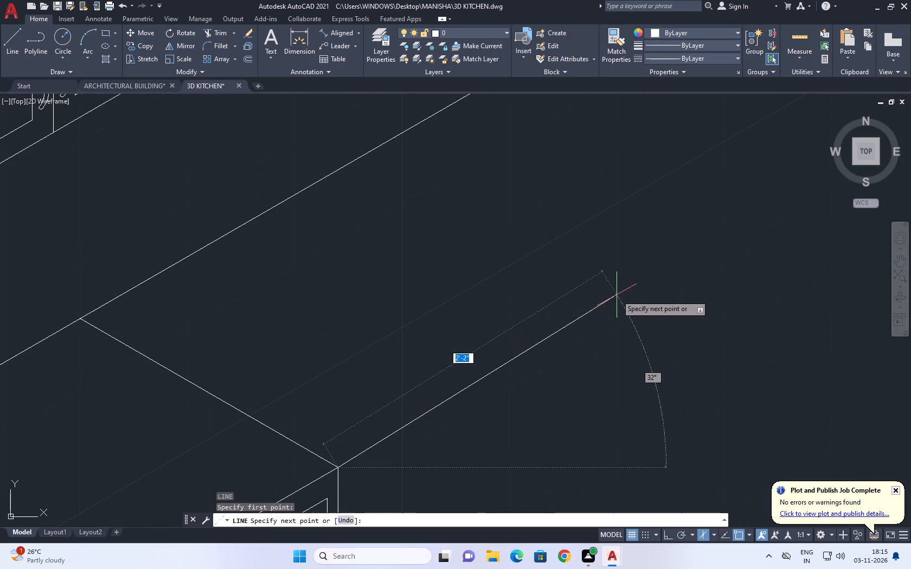
key(F8)
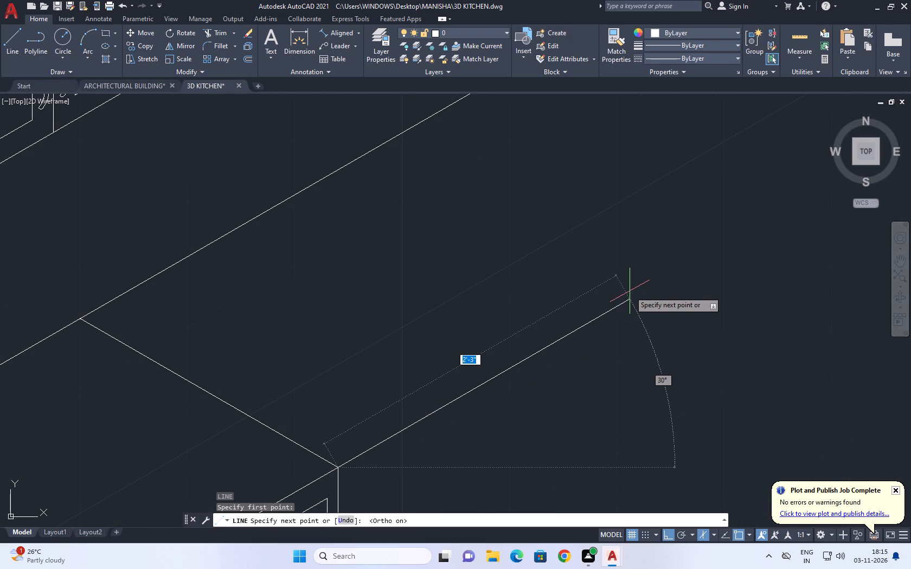
text(42)
key(Return)
scroll(490, 298, down, 3)
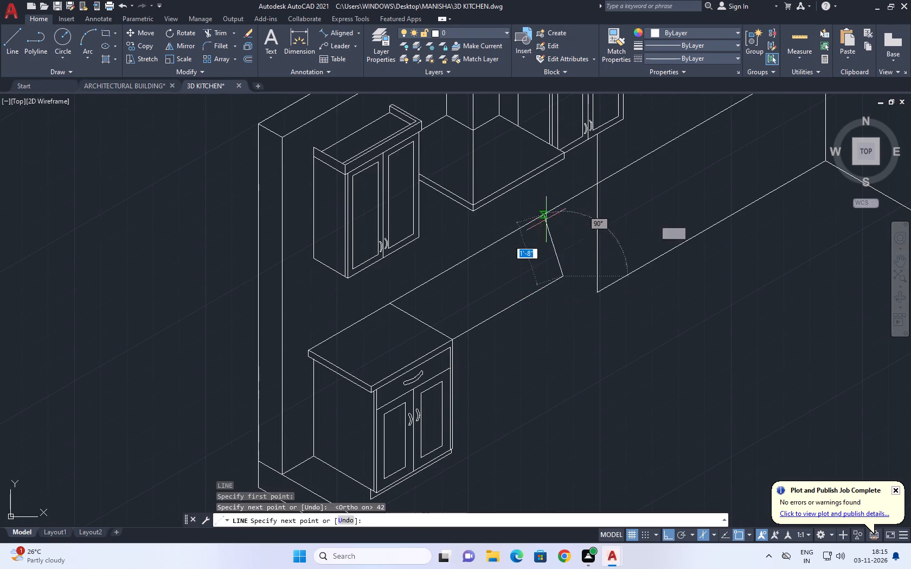
middle_drag(492, 231, 505, 318)
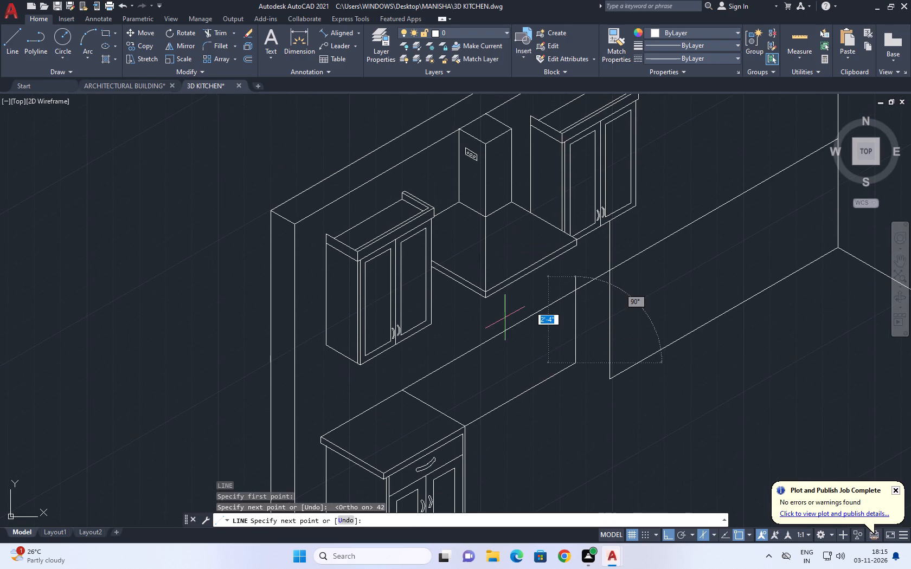
key(F5)
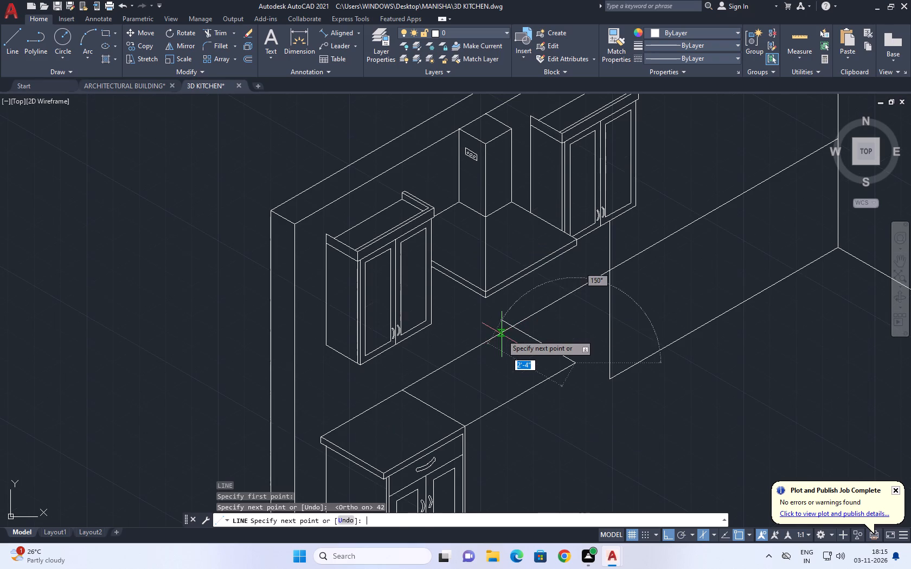
click(479, 320)
key(space)
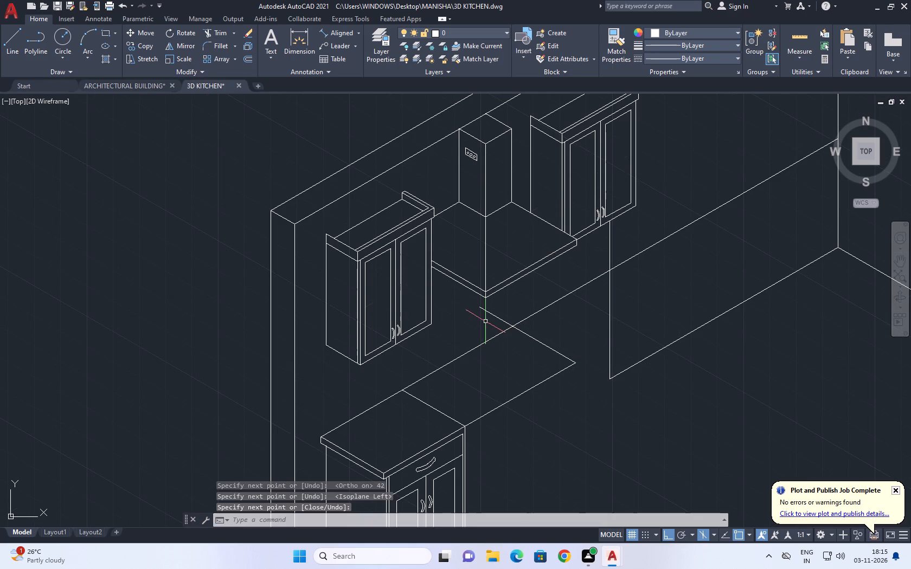
Trim the part of the countertop cross line that extends beyond the wall line.
text(TR)
key(space)
click(490, 318)
click(496, 312)
key(space)
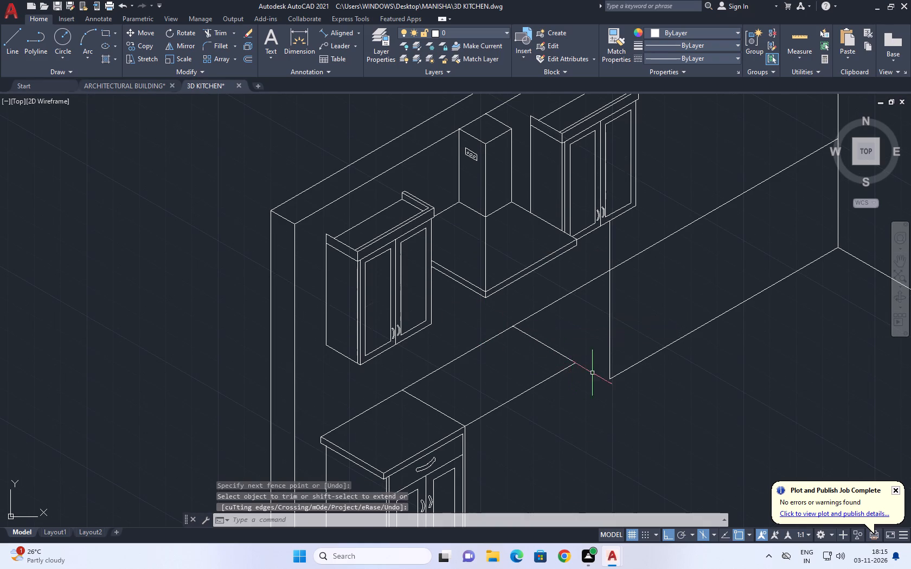
middle_drag(592, 374, 578, 398)
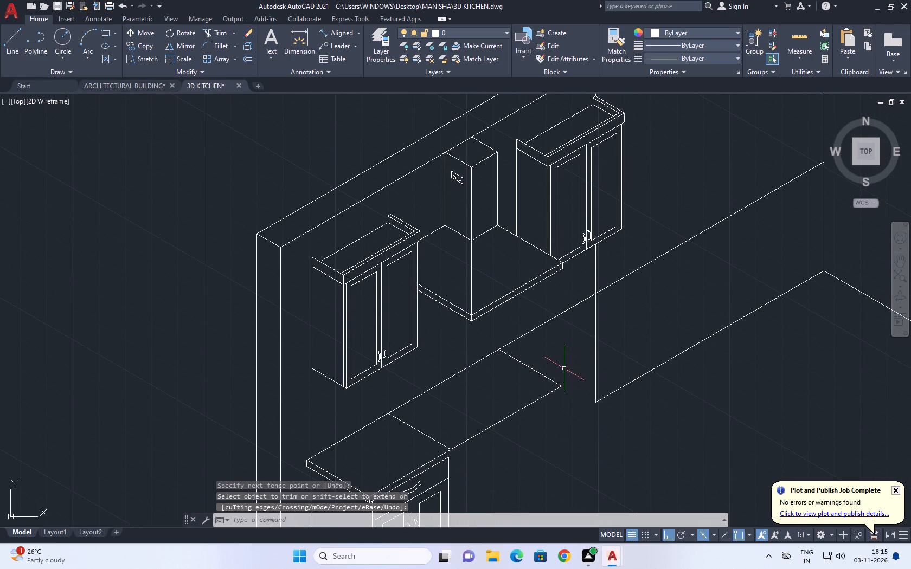
Draw a vertical guide line from the far wall cabinet's lower front corner down past the floor line.
middle_drag(627, 201, 633, 259)
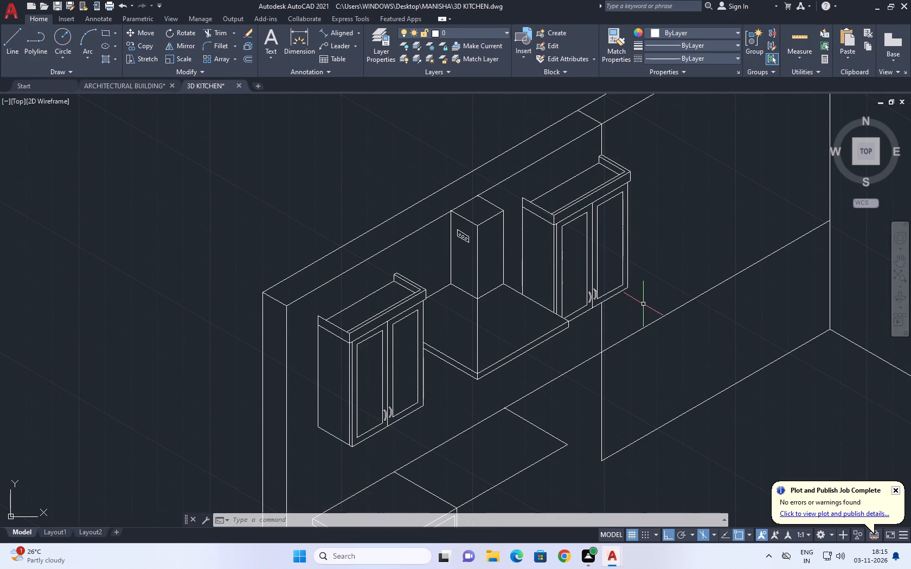
key(l)
key(space)
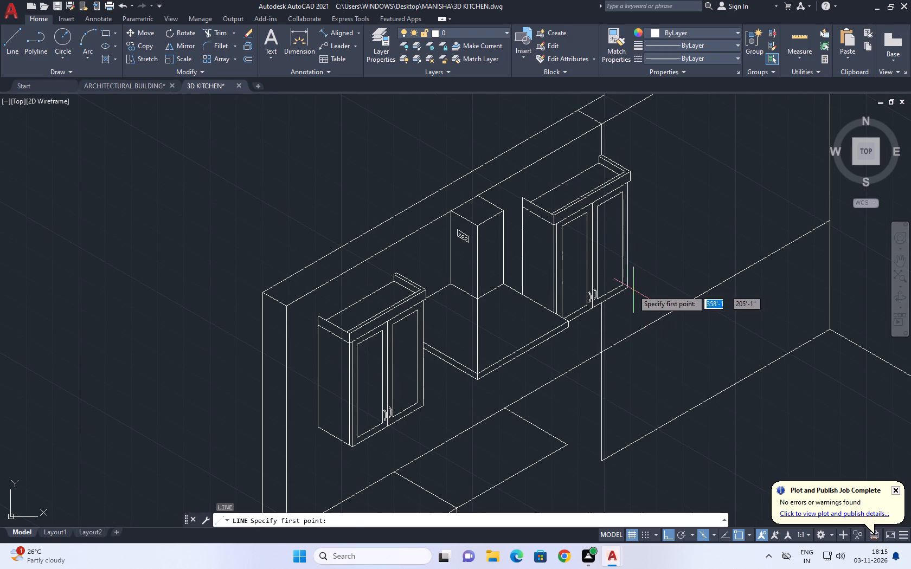
click(630, 288)
middle_drag(634, 385, 629, 333)
click(629, 426)
key(space)
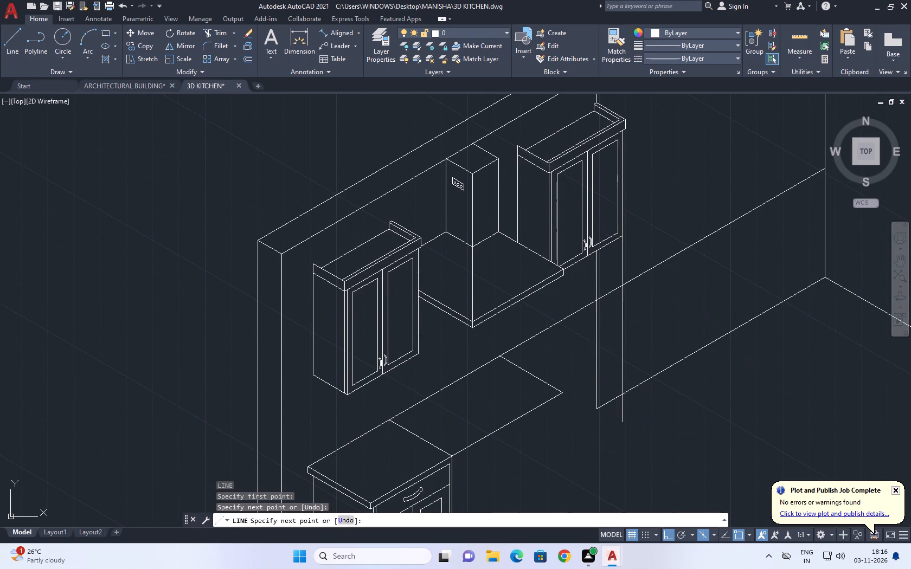
Erase the earlier vertical line beneath the far wall cabinet, leaving the new corner guide line.
click(604, 343)
click(586, 356)
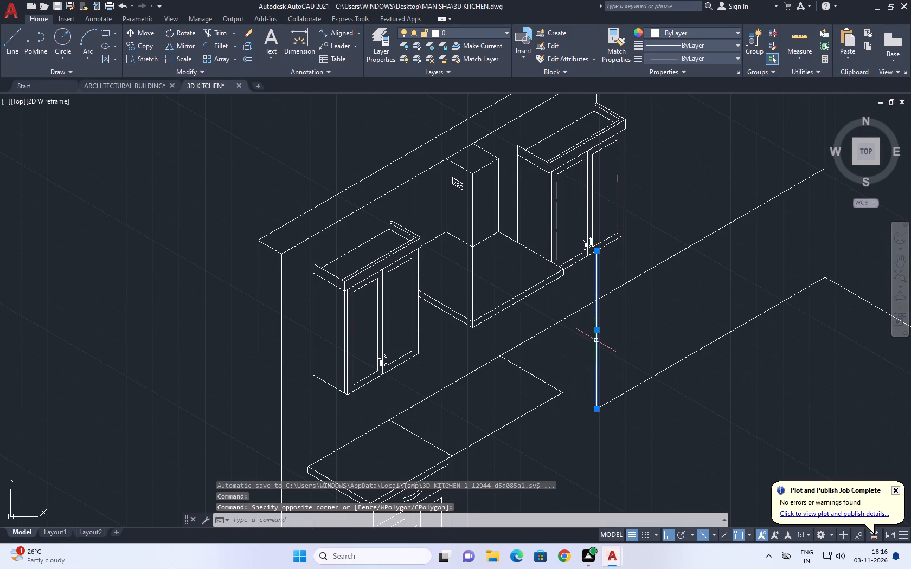
key(Delete)
Trim the near end of the floor line to the new vertical guide line.
middle_drag(585, 424, 583, 362)
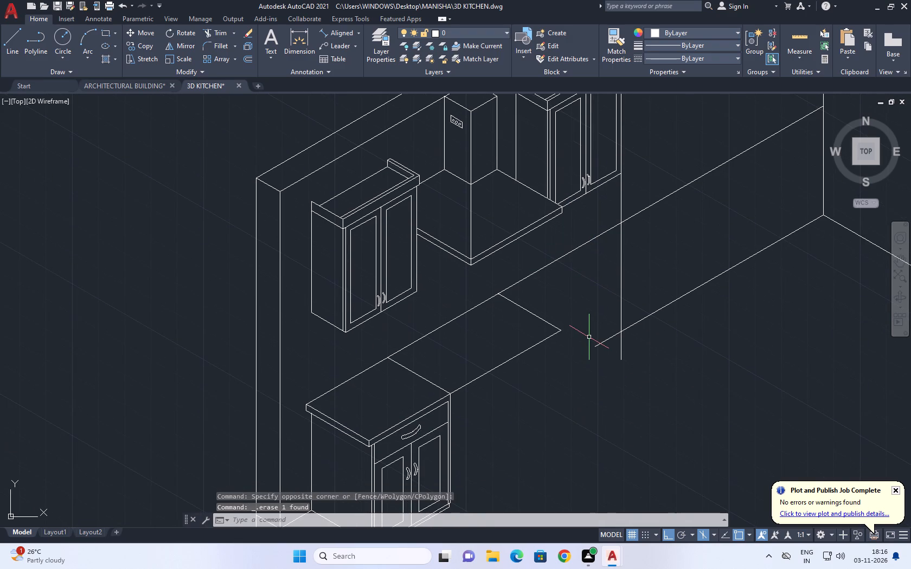
text(TR)
key(space)
click(594, 352)
click(598, 326)
key(space)
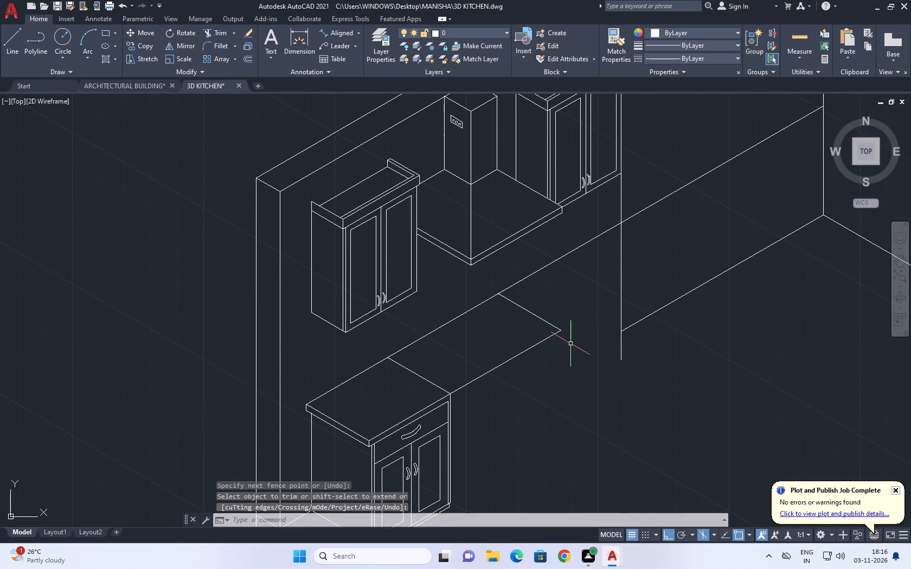
Draw a vertical line down from the front corner where the 42-inch countertop section meets its cross line.
middle_drag(566, 344, 557, 291)
key(l)
key(space)
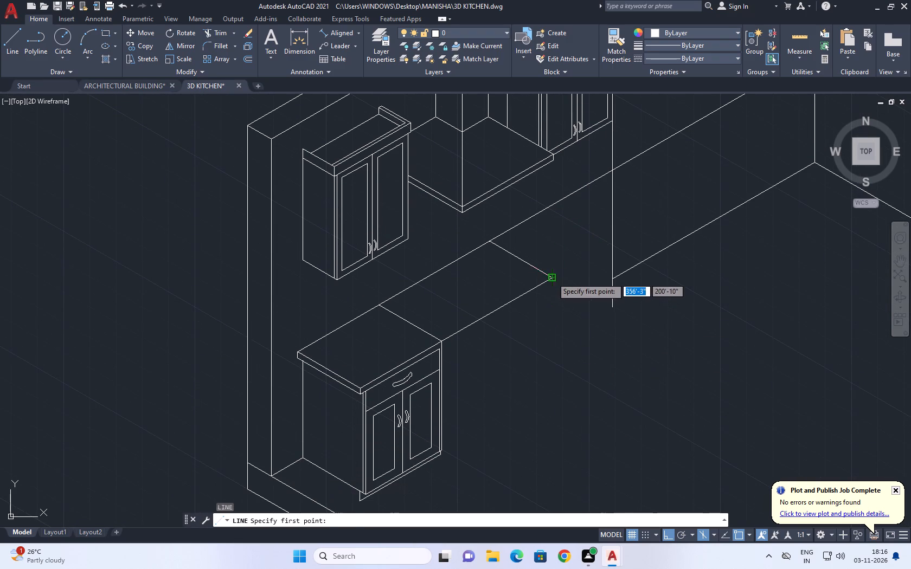
click(552, 277)
middle_drag(557, 383, 557, 325)
click(555, 335)
key(space)
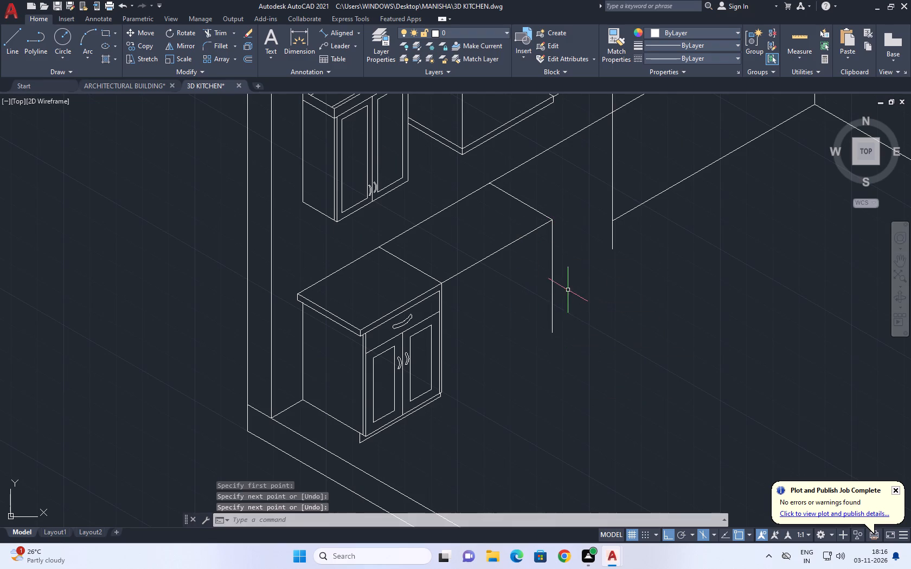
Continue the countertop front edge from the 42-inch section's corner with a line about 3'-6" long at 30°.
middle_drag(572, 289, 494, 289)
middle_drag(534, 194, 539, 277)
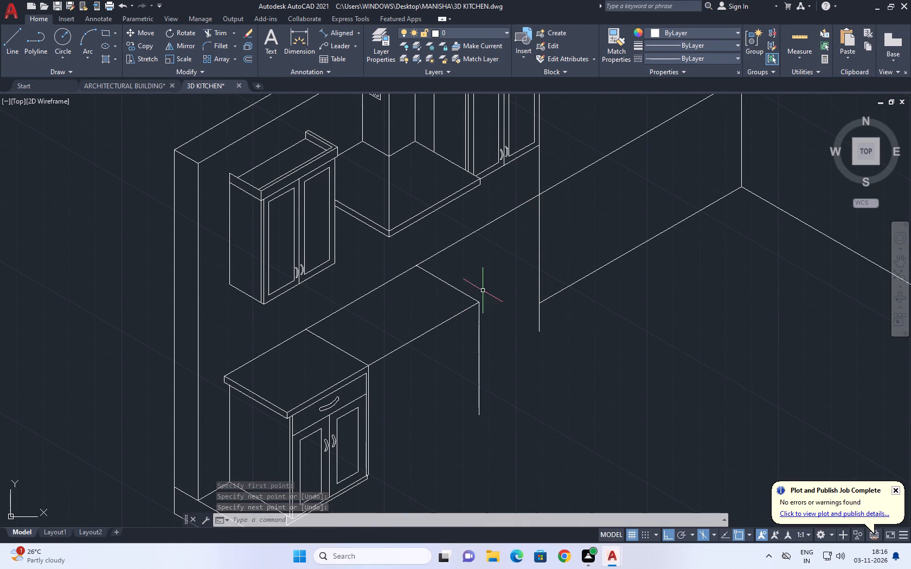
middle_drag(477, 295, 420, 311)
text(L)
key(space)
click(421, 318)
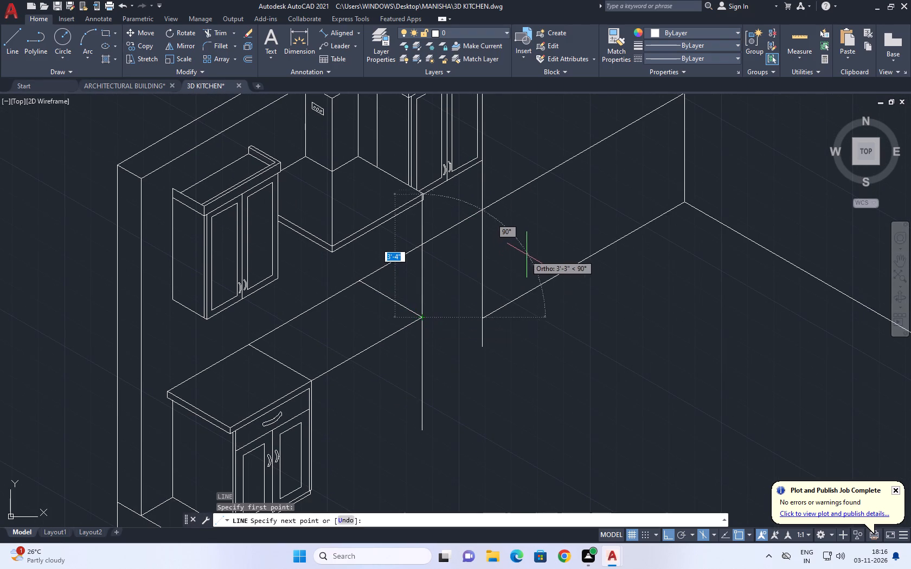
key(F5)
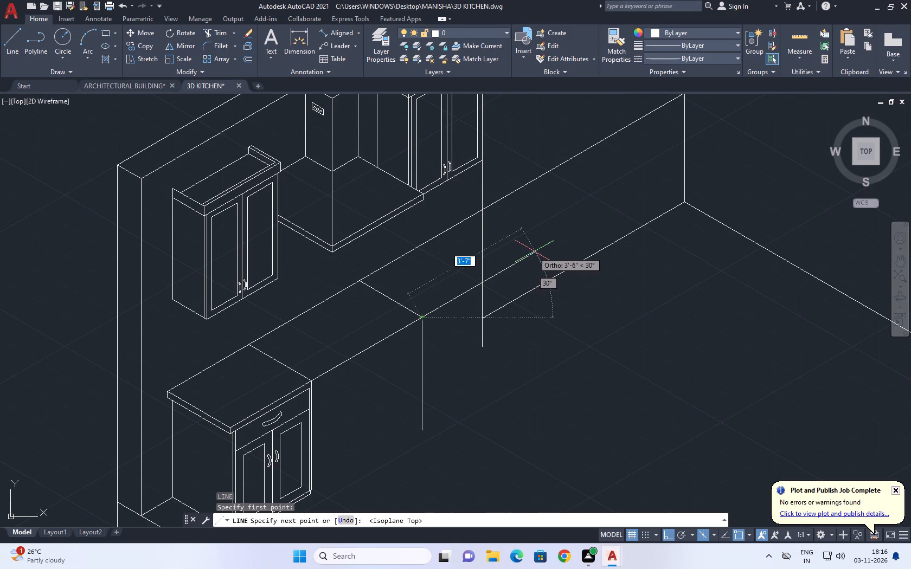
click(534, 251)
key(space)
Draw a cross line at 330° from where the vertical guide meets the wall line, running out past the floor line.
key(space)
click(481, 210)
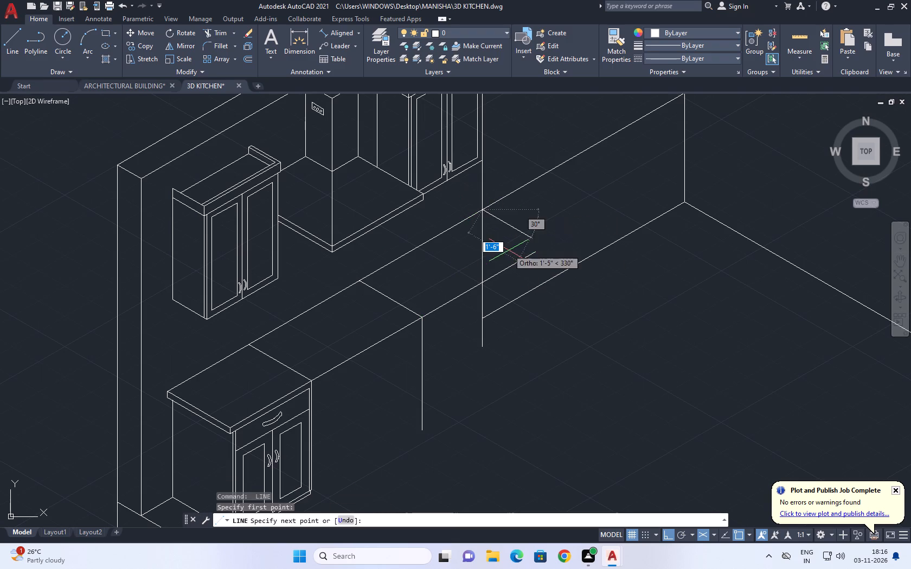
scroll(514, 256, up, 1)
scroll(589, 302, down, 1)
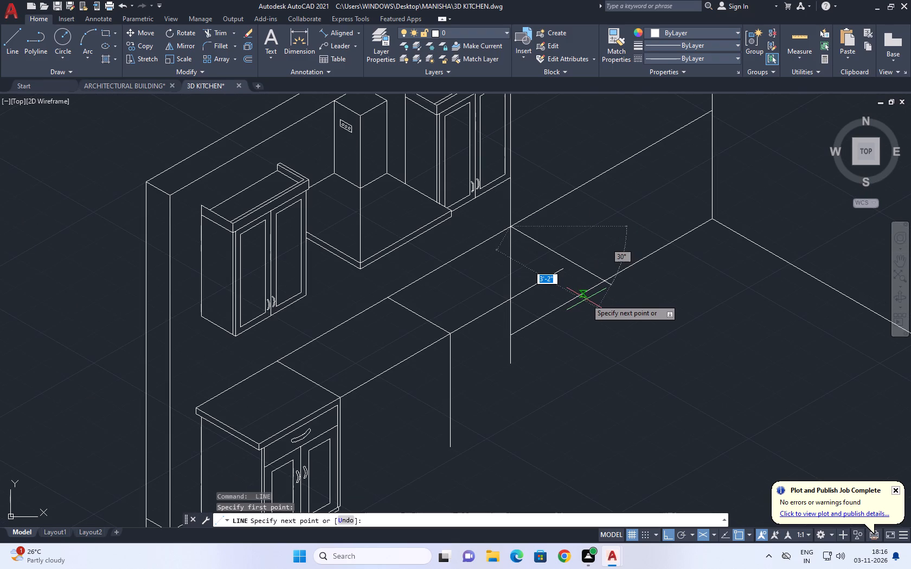
click(594, 323)
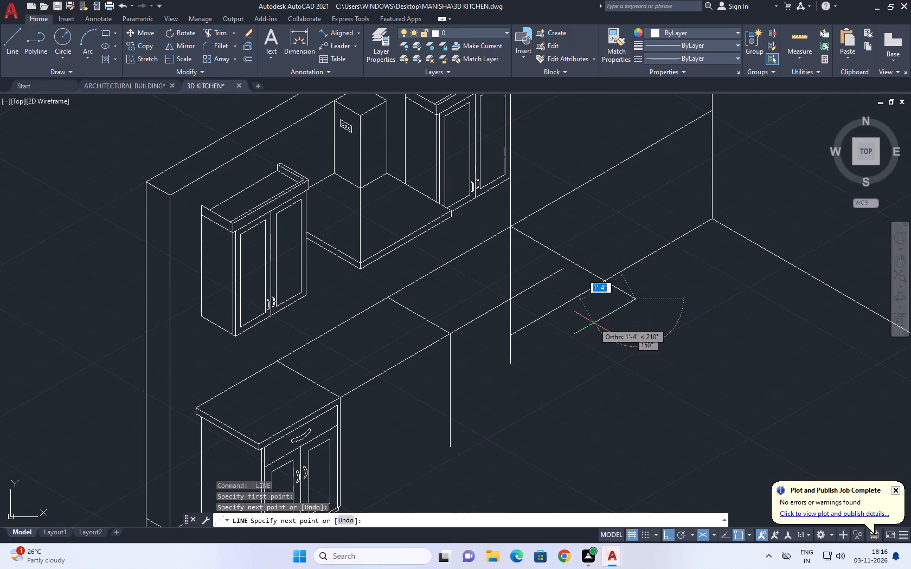
key(space)
Erase the vertical guide line beneath the far wall cabinet.
click(518, 251)
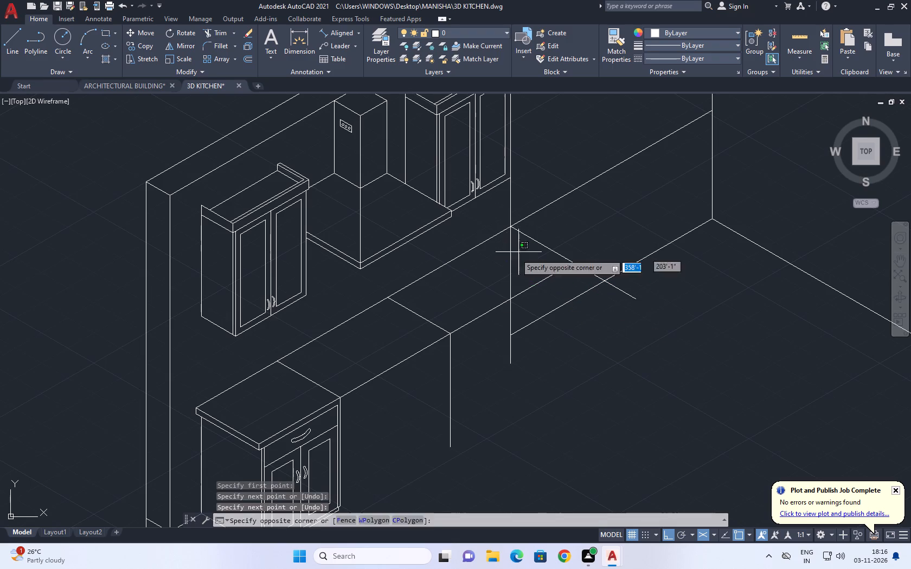
click(506, 260)
middle_drag(536, 276, 510, 253)
key(Delete)
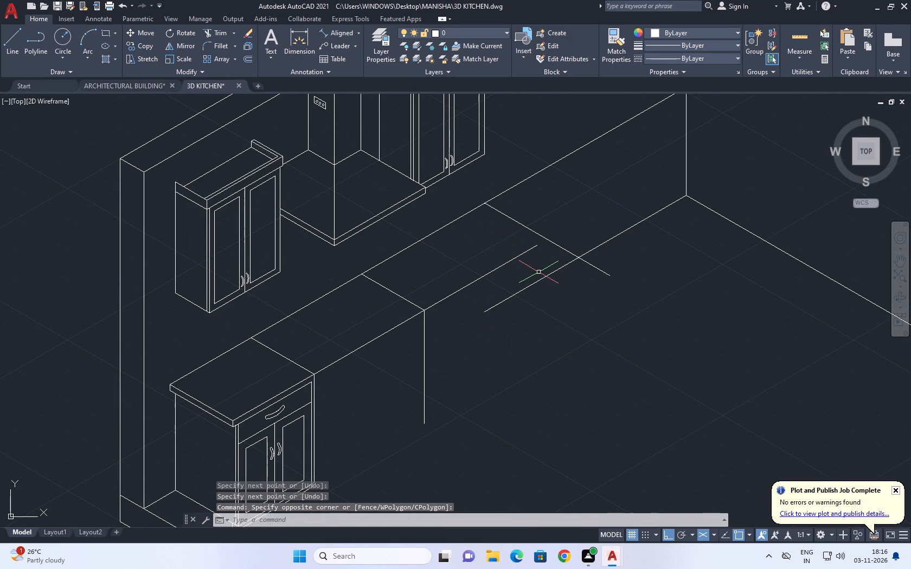
Extend the far section's countertop front edge to meet the new cross line.
middle_drag(519, 255, 491, 267)
text(EX)
key(space)
click(491, 264)
click(496, 274)
key(space)
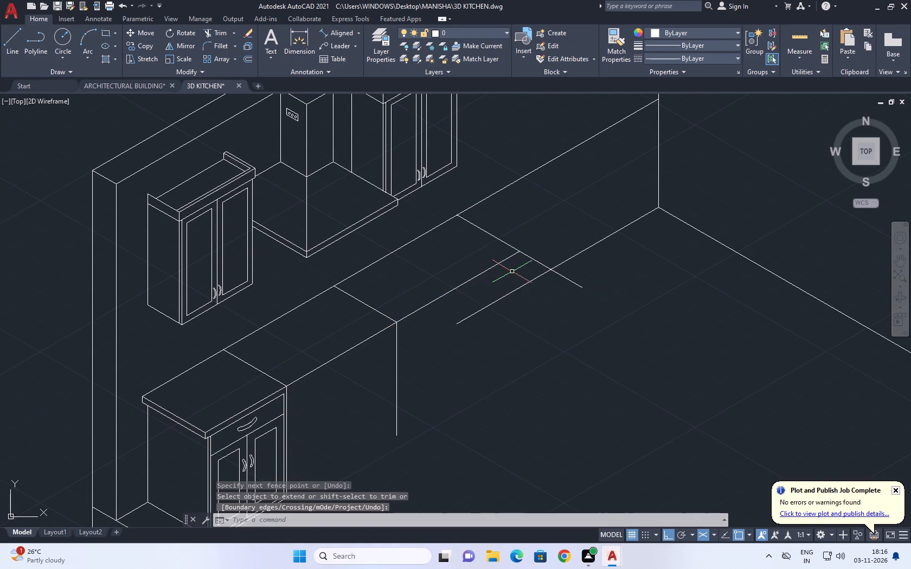
Trim away the cross line beyond the countertop front edge, including the leftover piece past the floor line.
middle_drag(512, 279, 502, 287)
text(TR)
key(space)
click(514, 264)
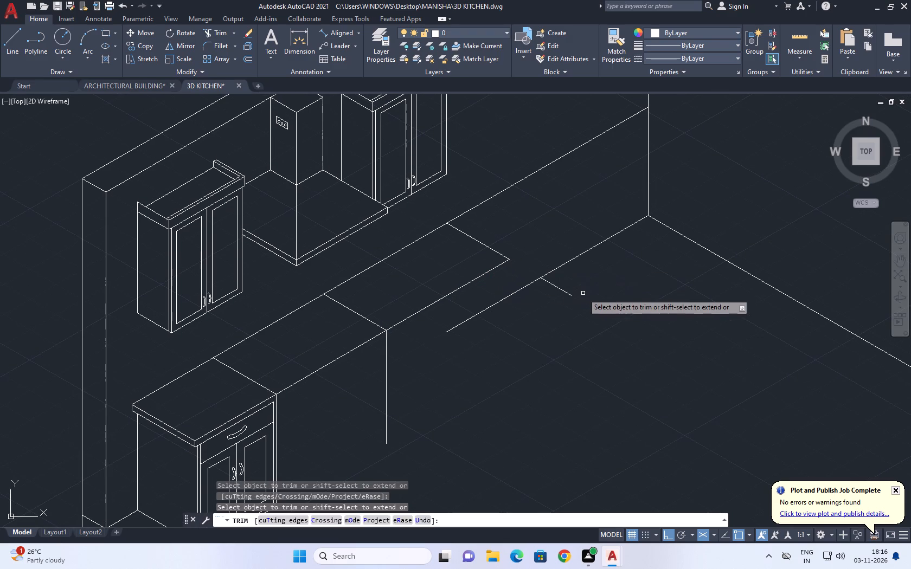
click(582, 293)
click(553, 296)
scroll(557, 287, down, 3)
key(space)
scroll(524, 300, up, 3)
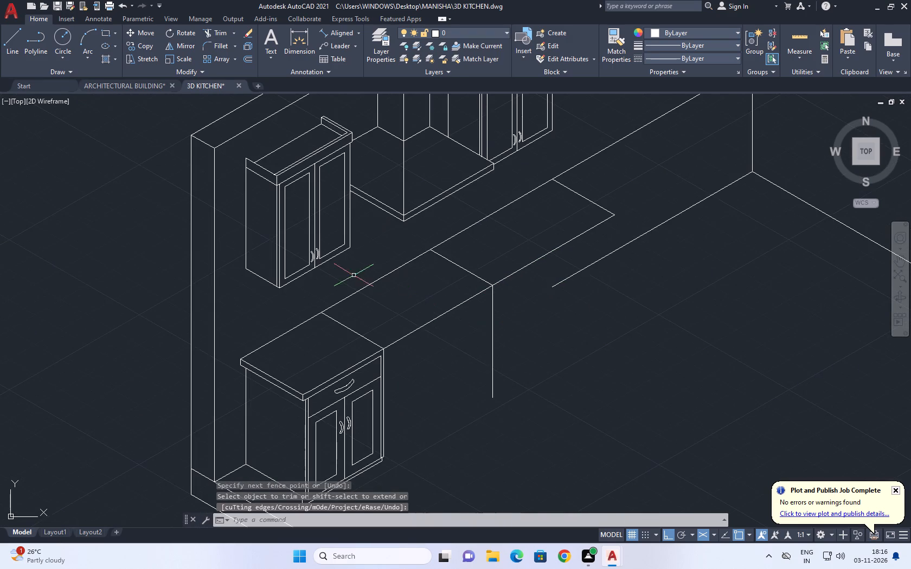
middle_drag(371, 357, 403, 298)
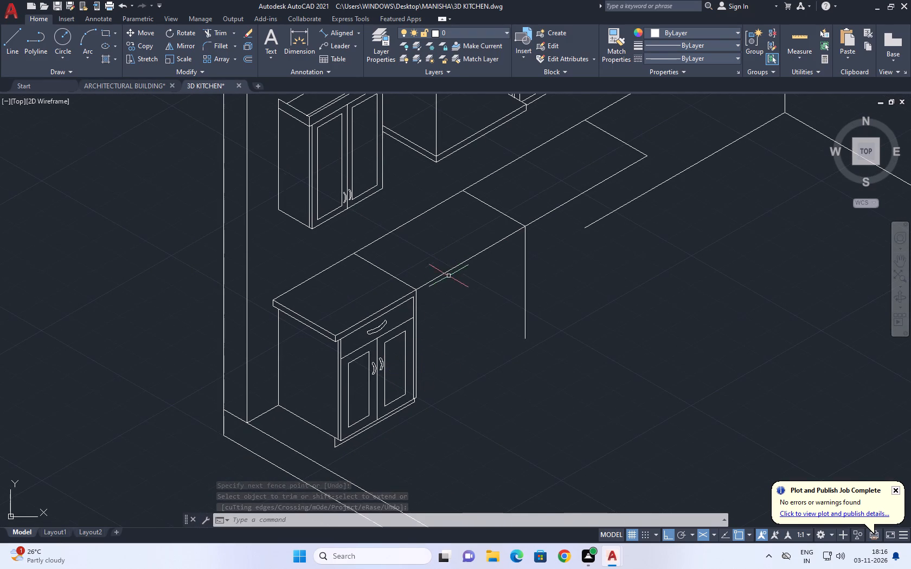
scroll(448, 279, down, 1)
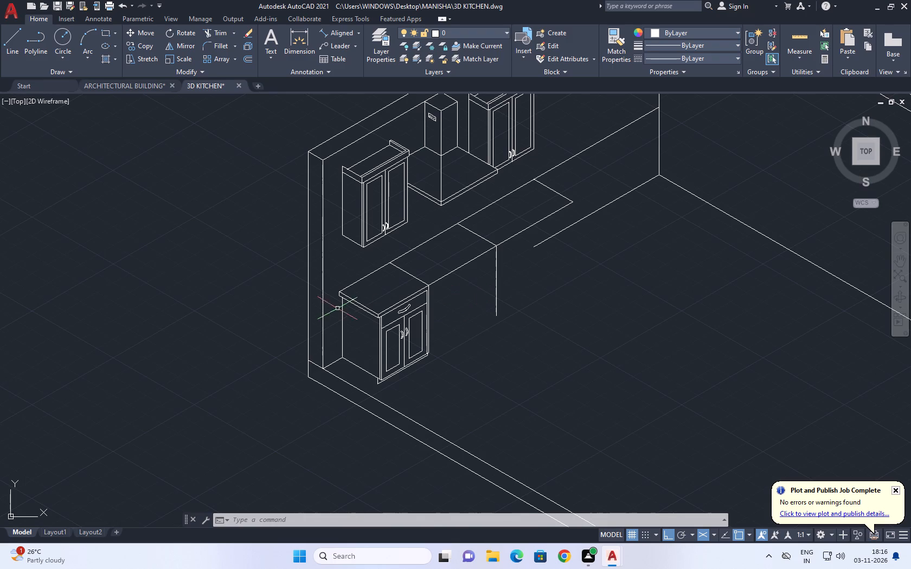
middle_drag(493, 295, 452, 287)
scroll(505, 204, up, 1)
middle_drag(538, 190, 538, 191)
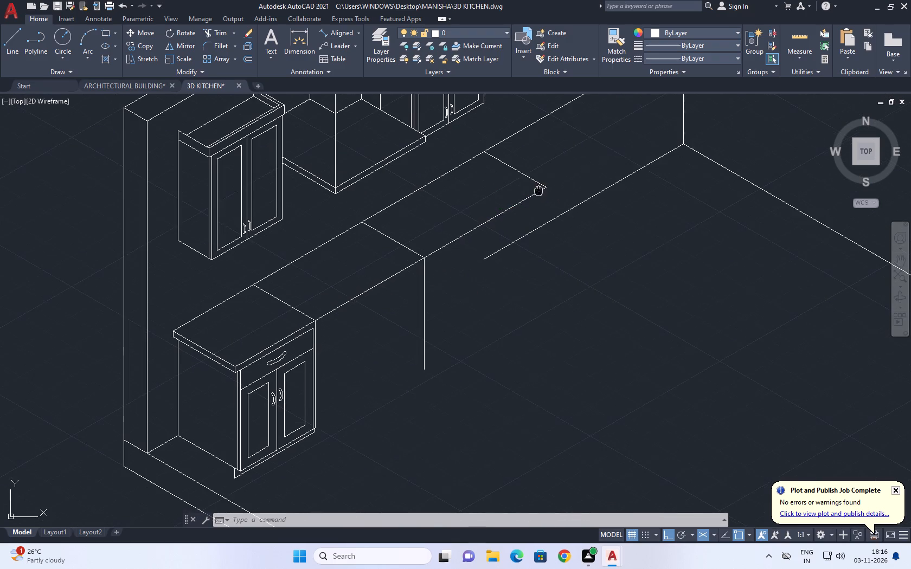
Draw a vertical guide about 7'-8" long in the right isoplane, down from the near wall cabinet's lower far corner past the base unit.
middle_drag(538, 191, 525, 210)
middle_drag(317, 306, 380, 219)
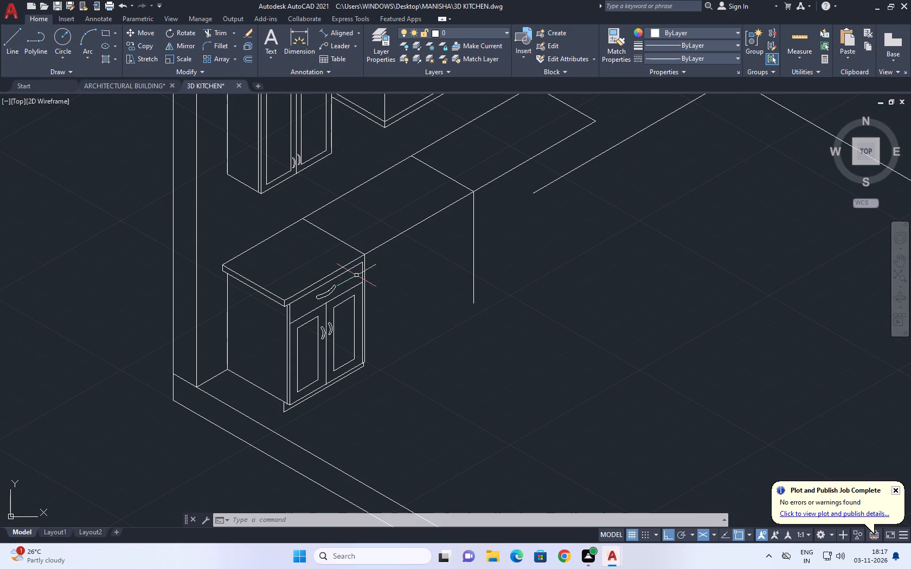
middle_drag(337, 166, 365, 248)
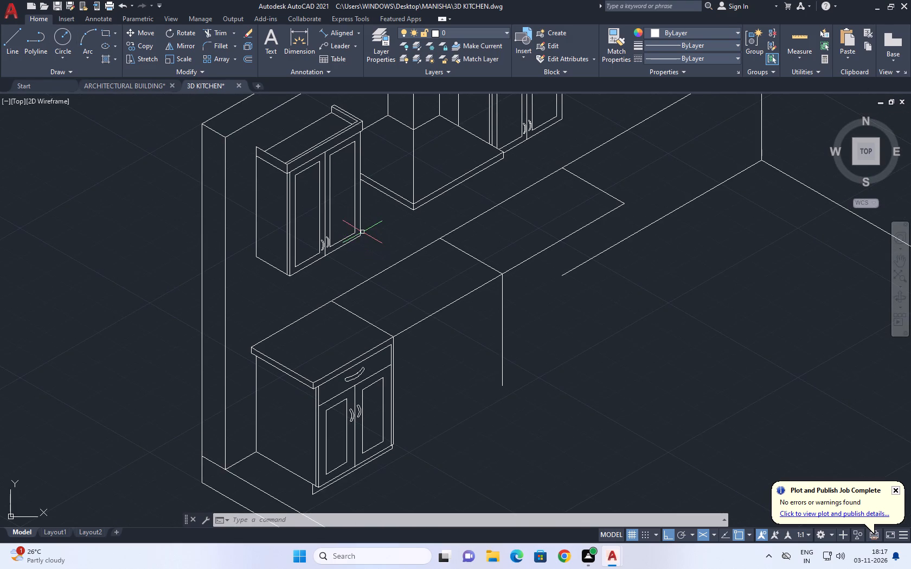
key(l)
key(space)
drag(360, 234, 365, 240)
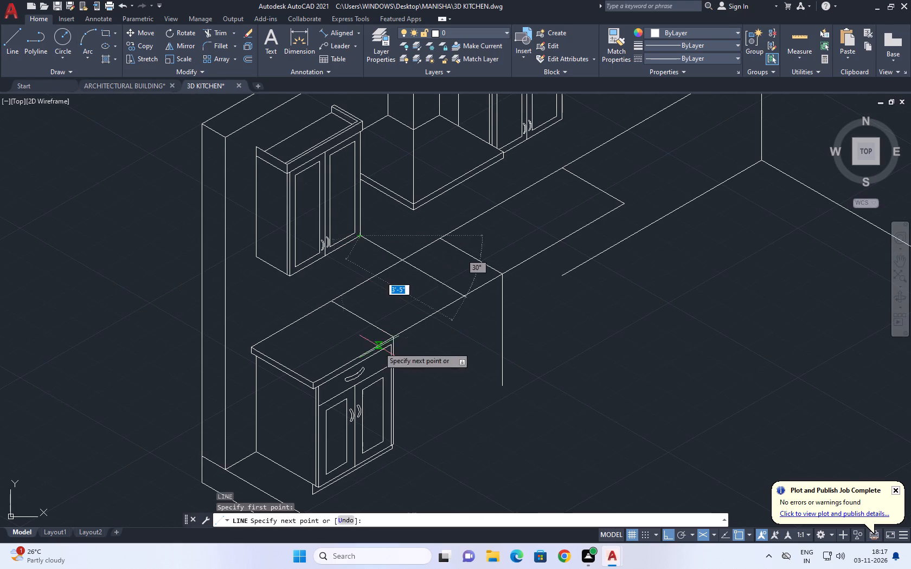
middle_drag(375, 347, 371, 331)
key(F5)
middle_drag(342, 361, 340, 340)
scroll(341, 356, up, 1)
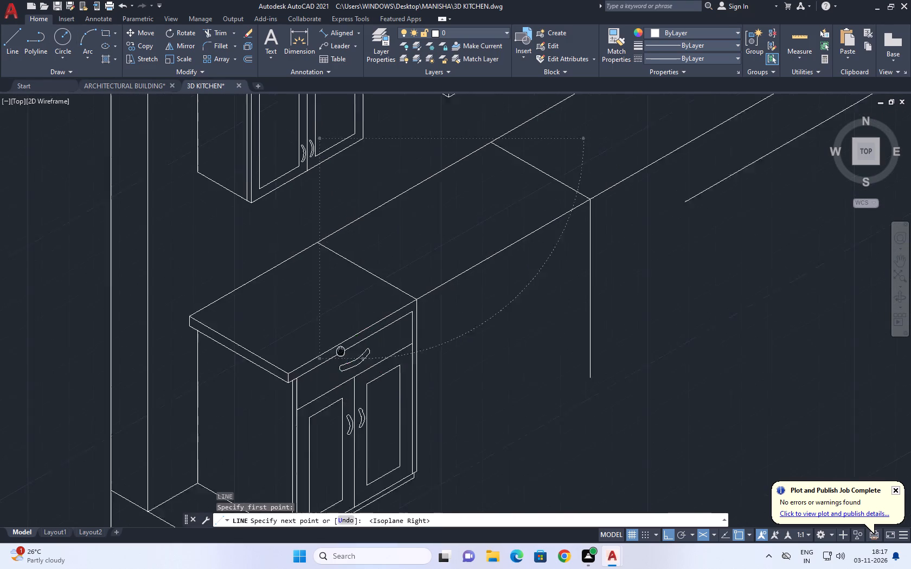
middle_drag(340, 340, 339, 293)
scroll(391, 275, down, 2)
scroll(380, 371, up, 1)
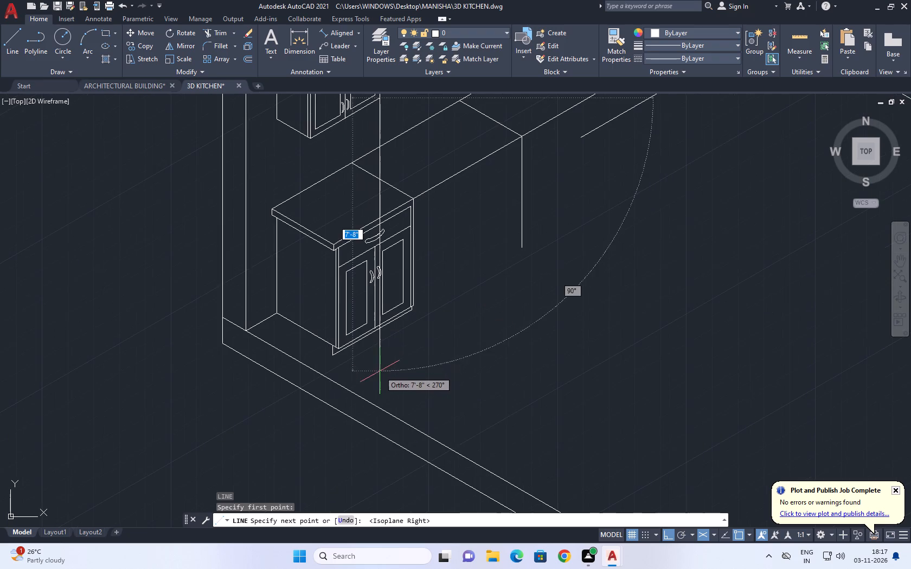
click(395, 360)
key(Escape)
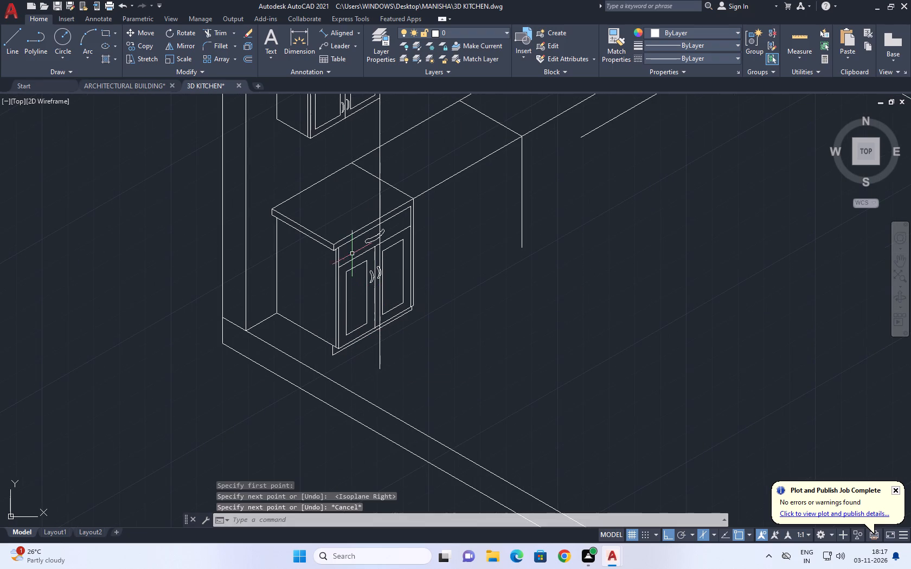
Erase the finished base unit's doors, drawer, handles, vertical edges and the near countertop's front edge lines.
click(323, 208)
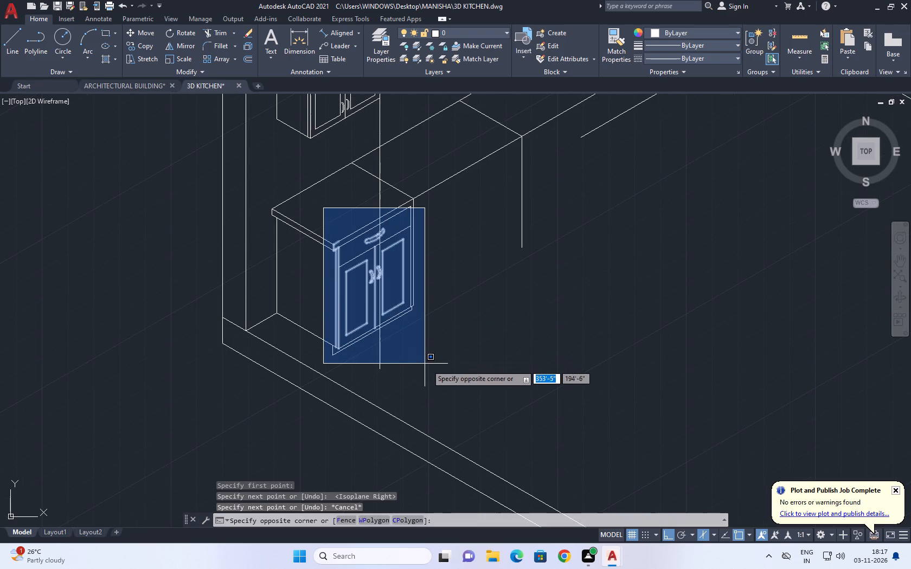
click(439, 360)
key(Delete)
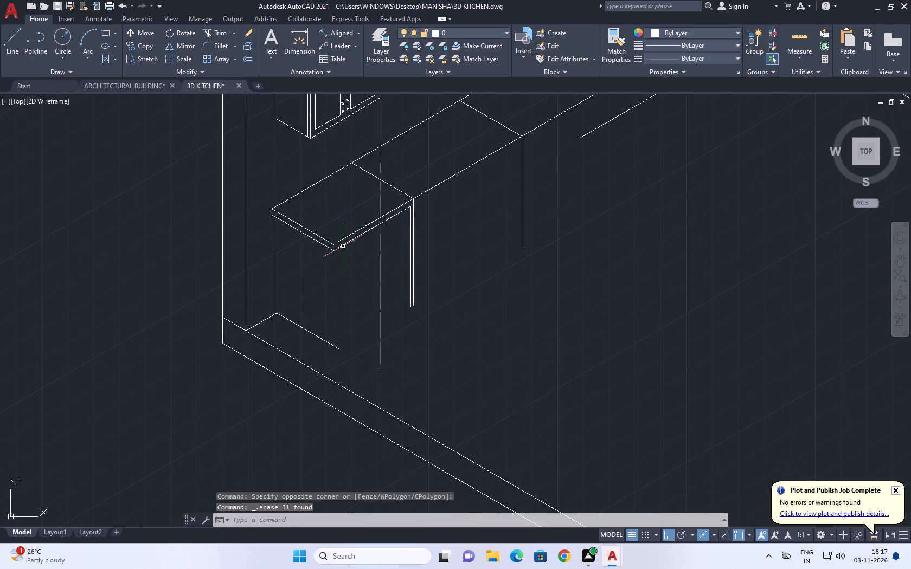
click(320, 210)
click(448, 336)
click(425, 238)
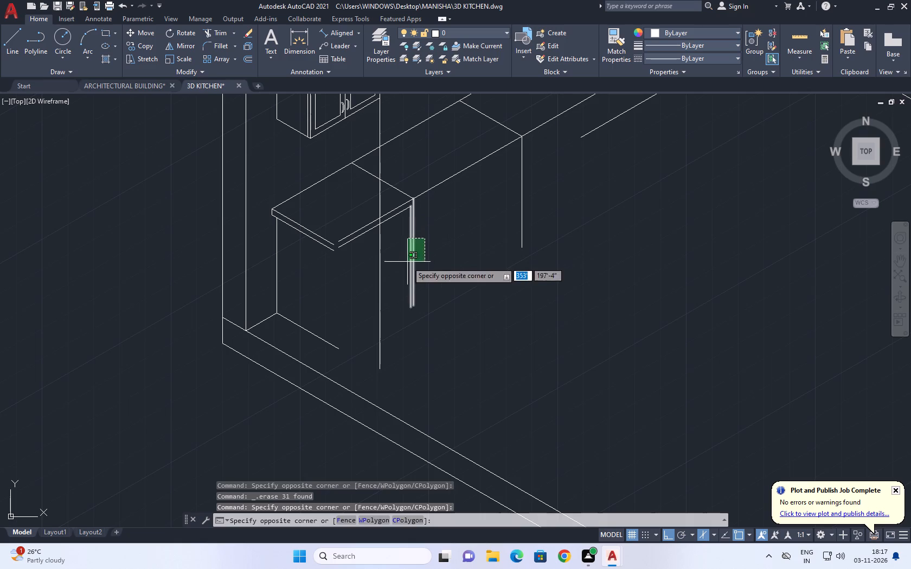
click(407, 267)
key(Delete)
click(399, 201)
click(399, 243)
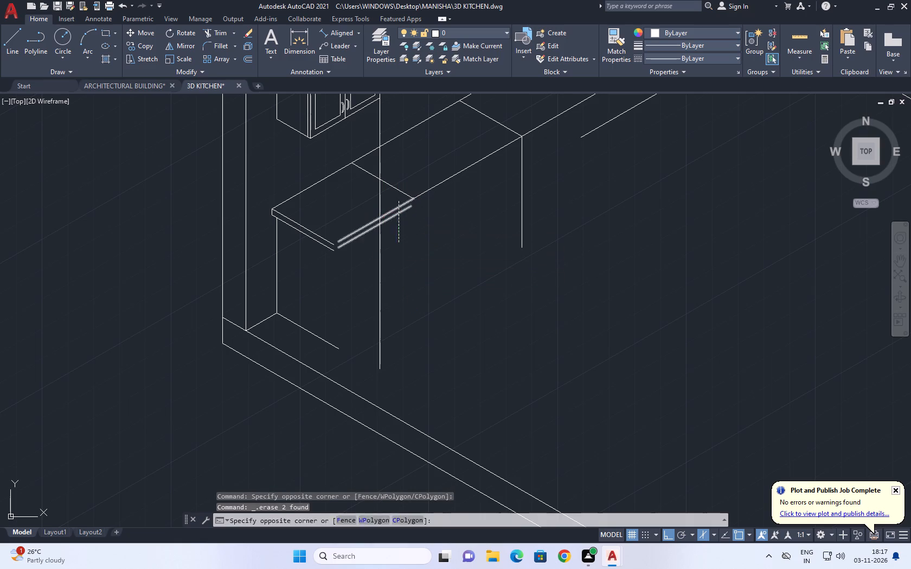
key(Delete)
click(348, 205)
click(340, 243)
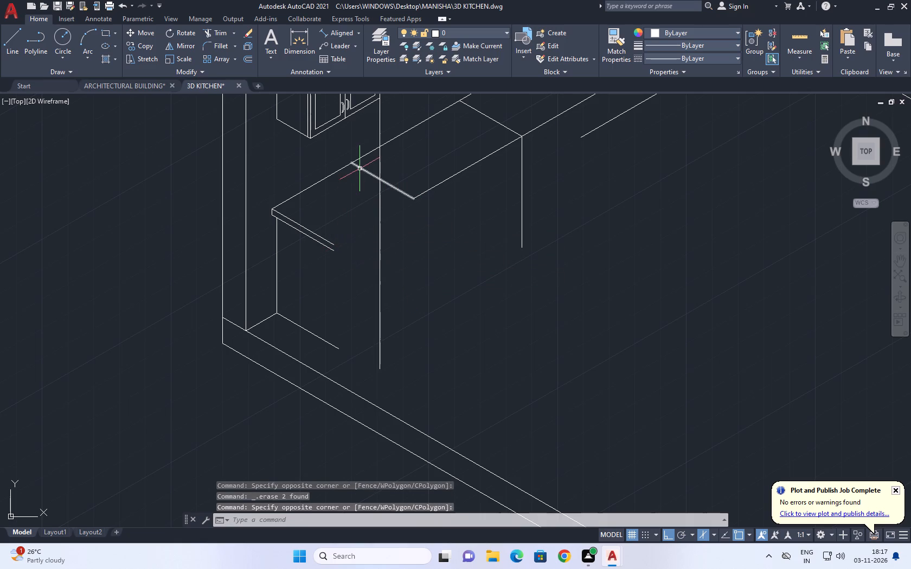
Move the near countertop cross line about 11" at 30° along the wall edge to meet the vertical guide.
click(360, 169)
middle_drag(396, 171, 400, 221)
key(m)
key(space)
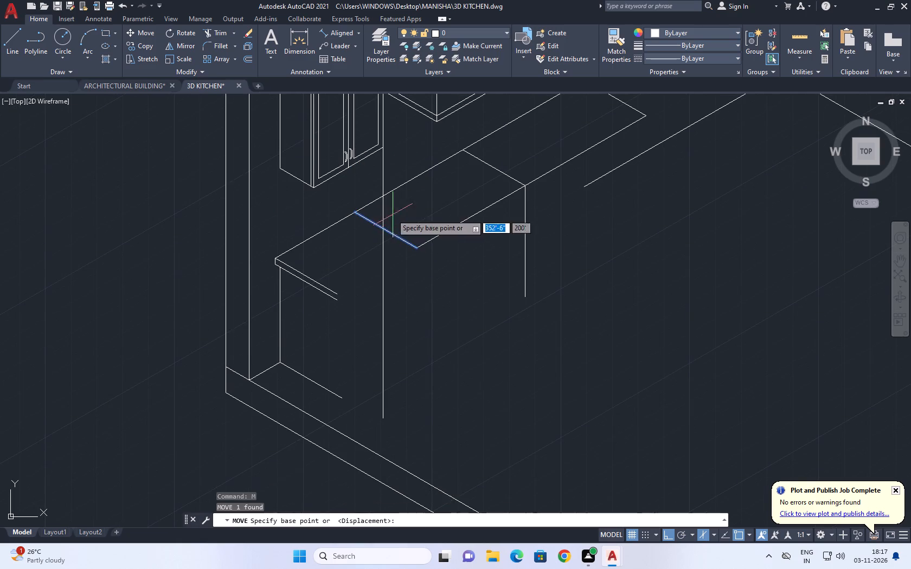
scroll(356, 223, up, 2)
click(346, 196)
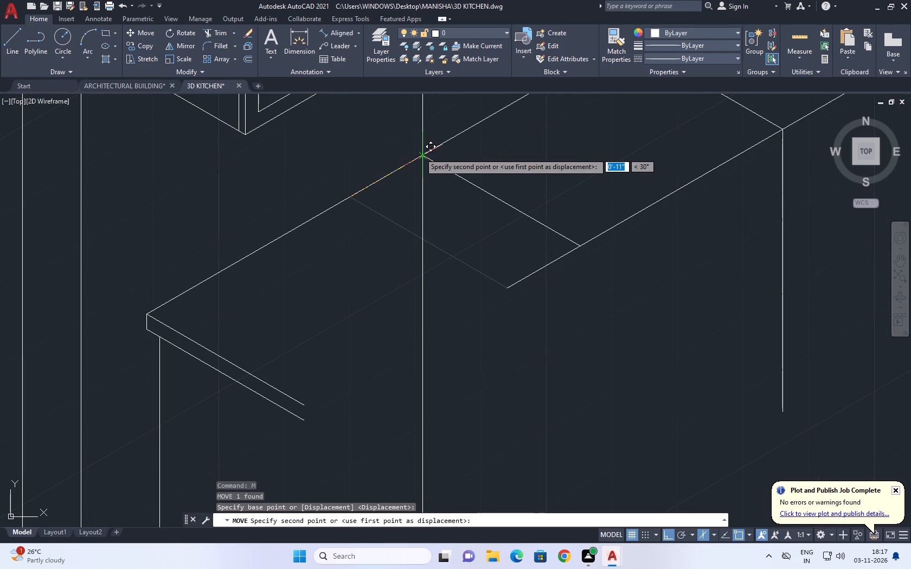
click(421, 154)
Extend the countertop's upper front edge back to the near end of the countertop.
scroll(448, 198, down, 4)
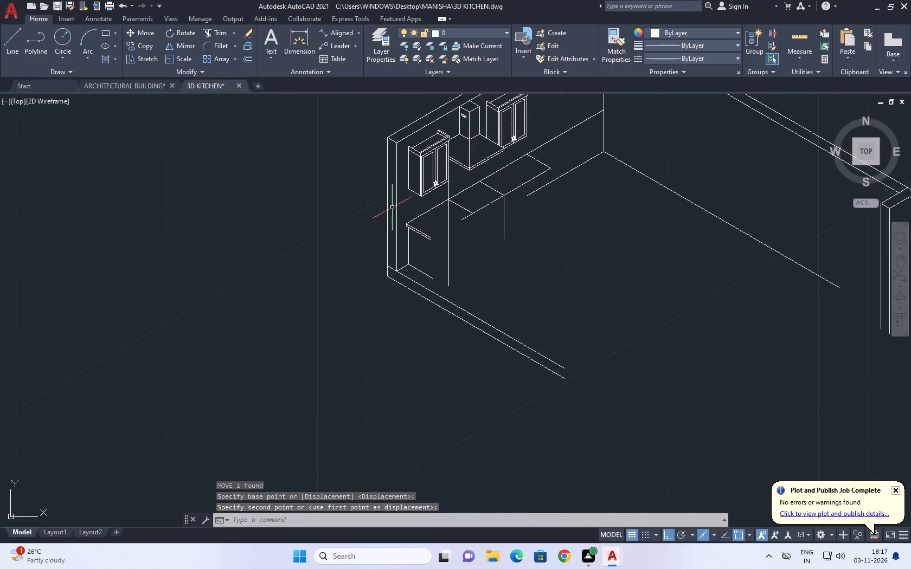
scroll(394, 228, up, 2)
middle_drag(478, 219, 486, 261)
text(EX)
key(space)
click(557, 226)
click(553, 232)
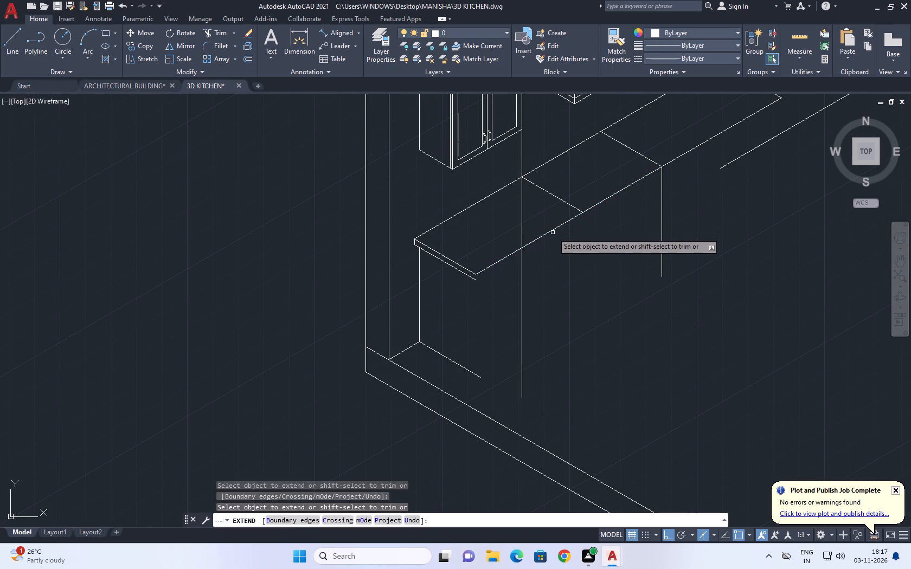
key(Escape)
Erase the vertical guide beneath the near wall cabinet.
click(536, 276)
click(511, 315)
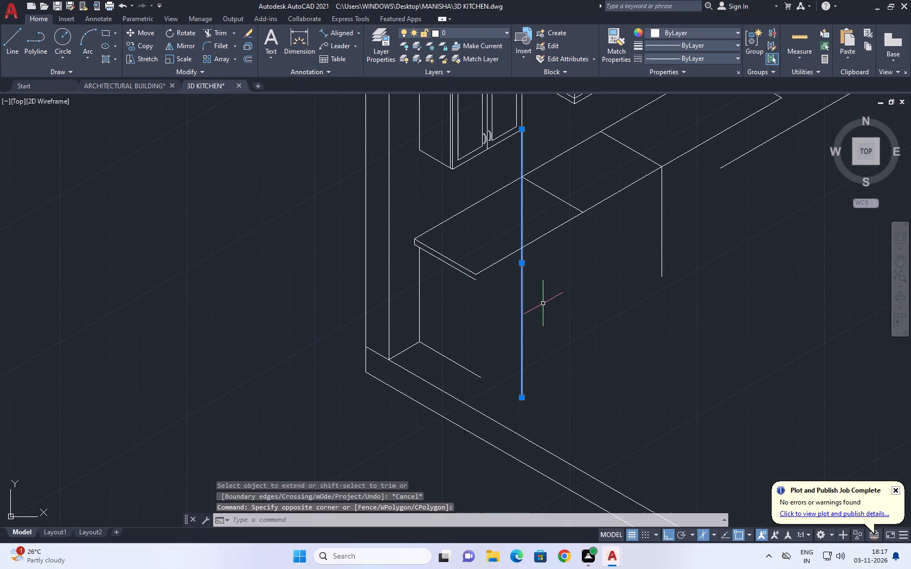
key(Delete)
Draw the countertop's lower front edge at 30° from its near bottom corner, about 10'-4" long, past the far end.
middle_drag(484, 276, 468, 301)
scroll(464, 309, up, 2)
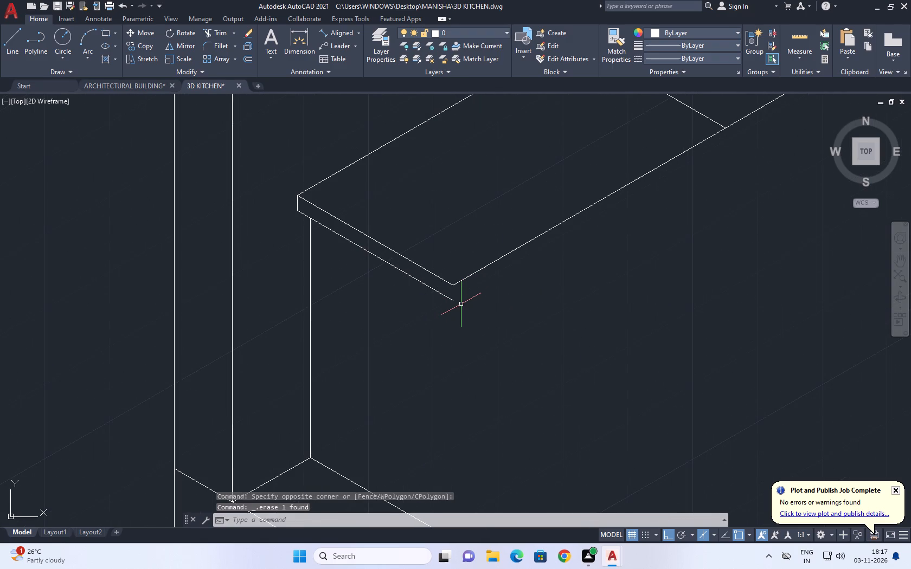
text(L)
key(space)
click(455, 299)
scroll(480, 292, down, 1)
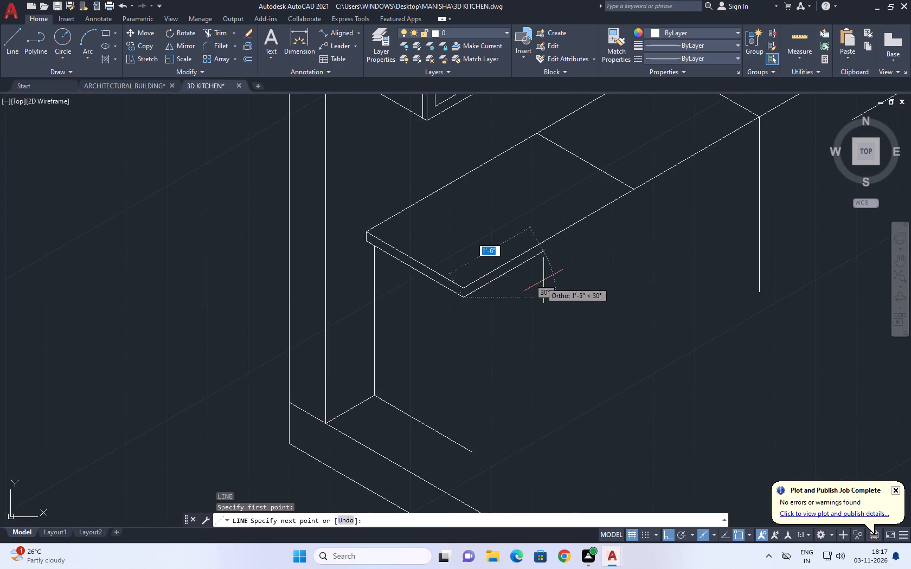
middle_drag(550, 274, 432, 302)
middle_drag(564, 205, 397, 314)
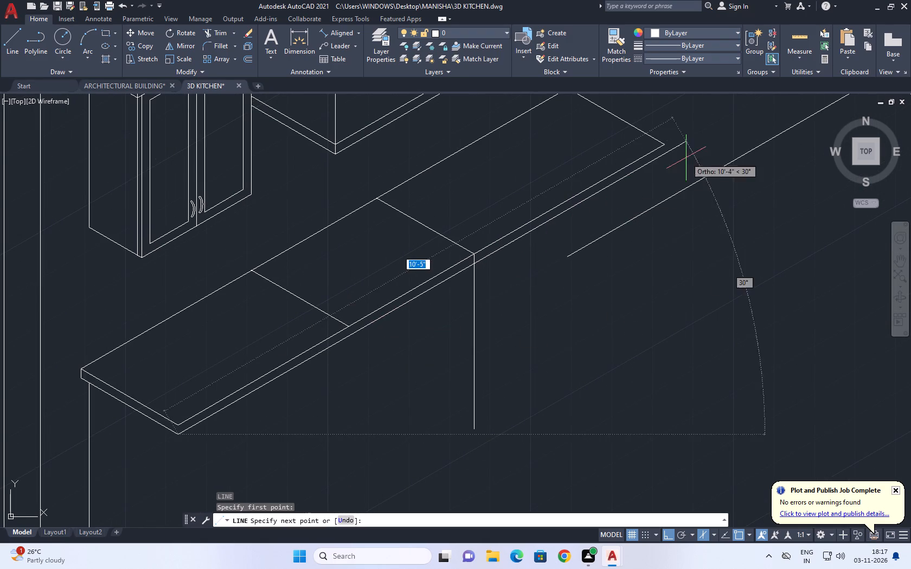
click(695, 147)
key(space)
Draw the short vertical line closing the countertop's thickness at its near front corner.
middle_drag(297, 362, 515, 116)
key(l)
key(space)
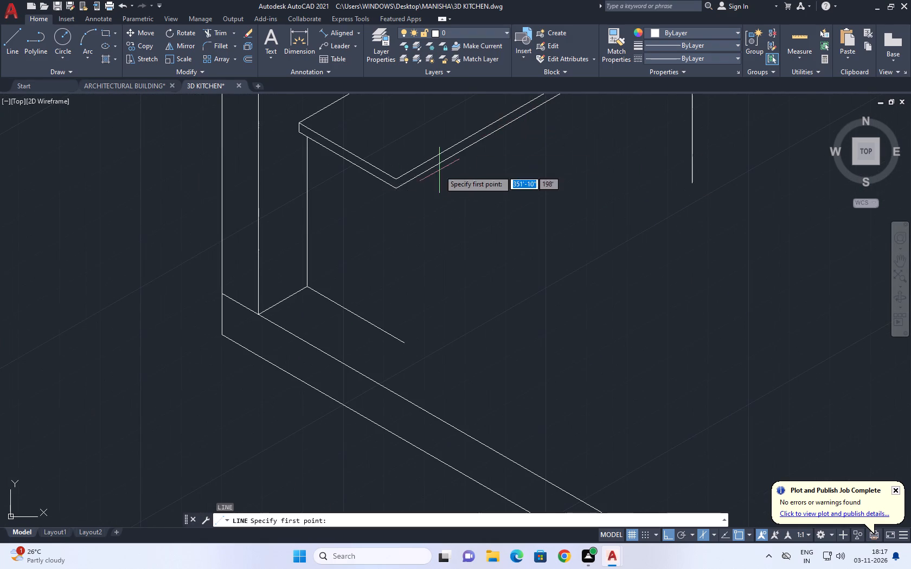
click(395, 179)
click(396, 190)
key(space)
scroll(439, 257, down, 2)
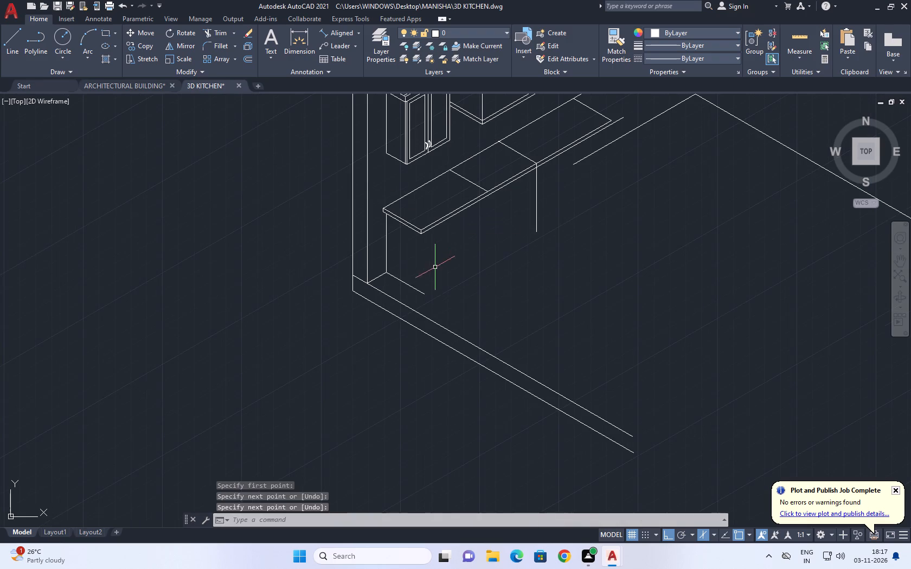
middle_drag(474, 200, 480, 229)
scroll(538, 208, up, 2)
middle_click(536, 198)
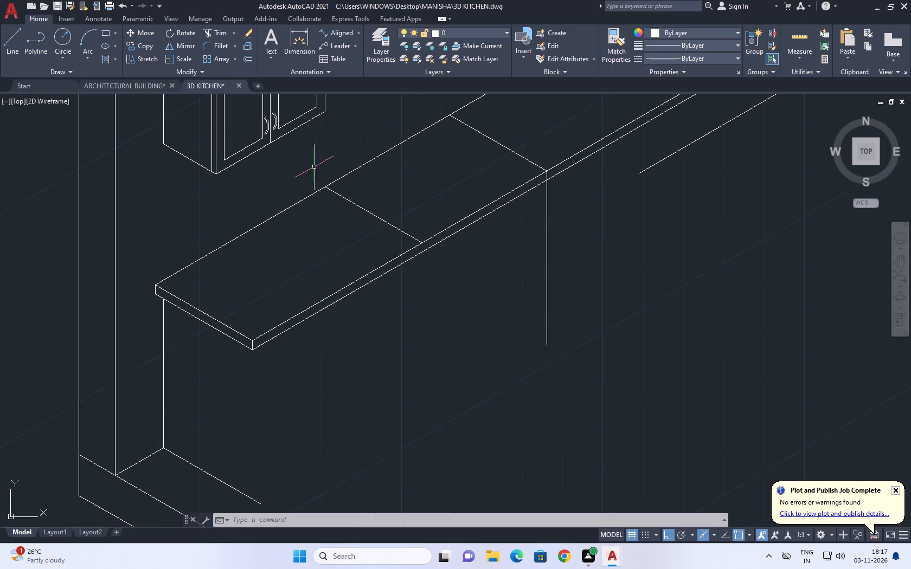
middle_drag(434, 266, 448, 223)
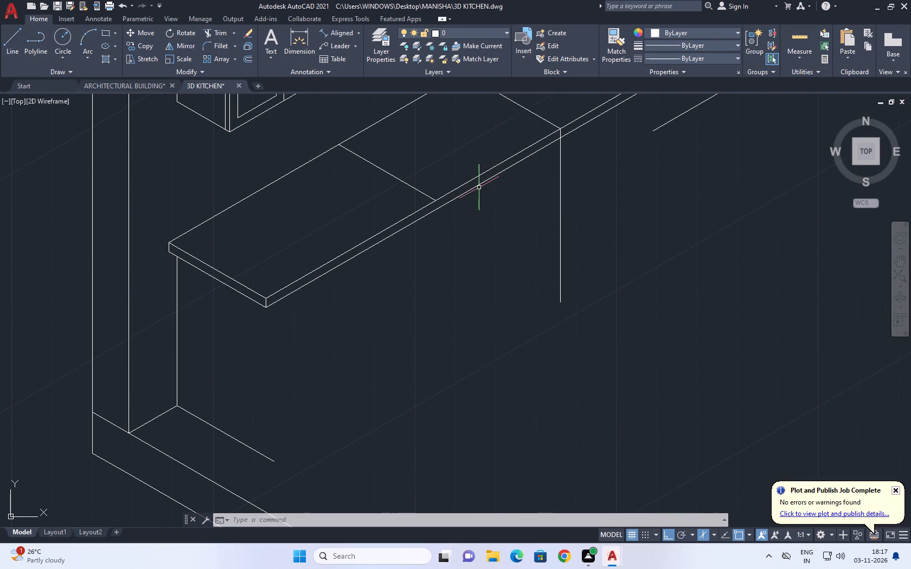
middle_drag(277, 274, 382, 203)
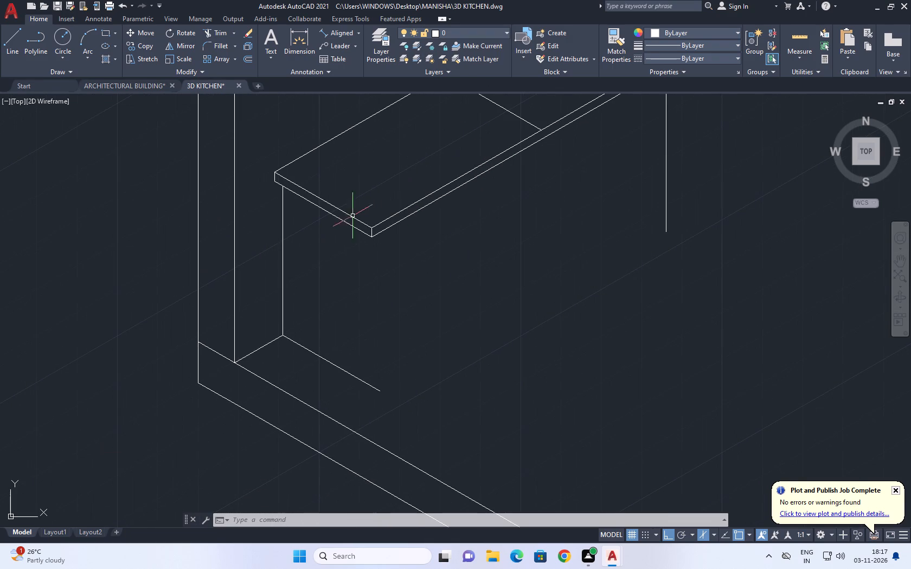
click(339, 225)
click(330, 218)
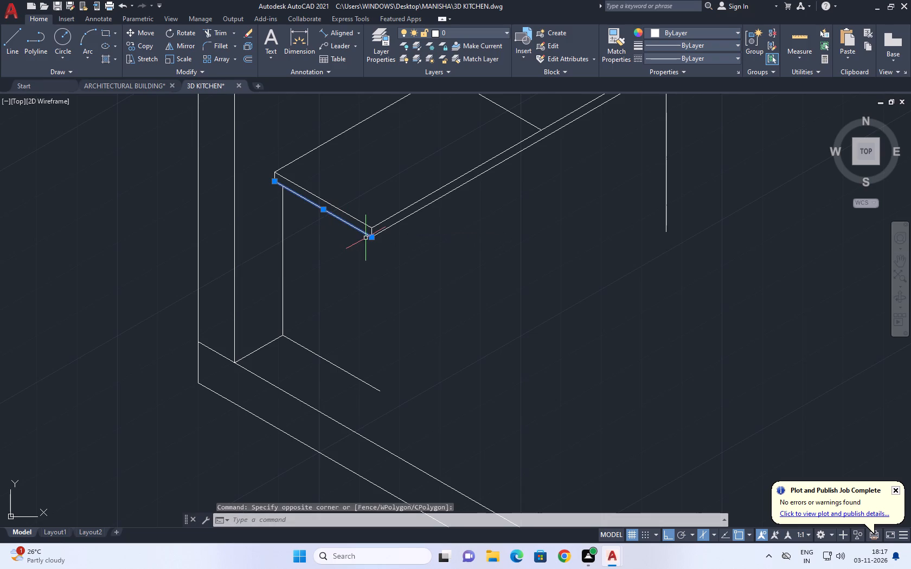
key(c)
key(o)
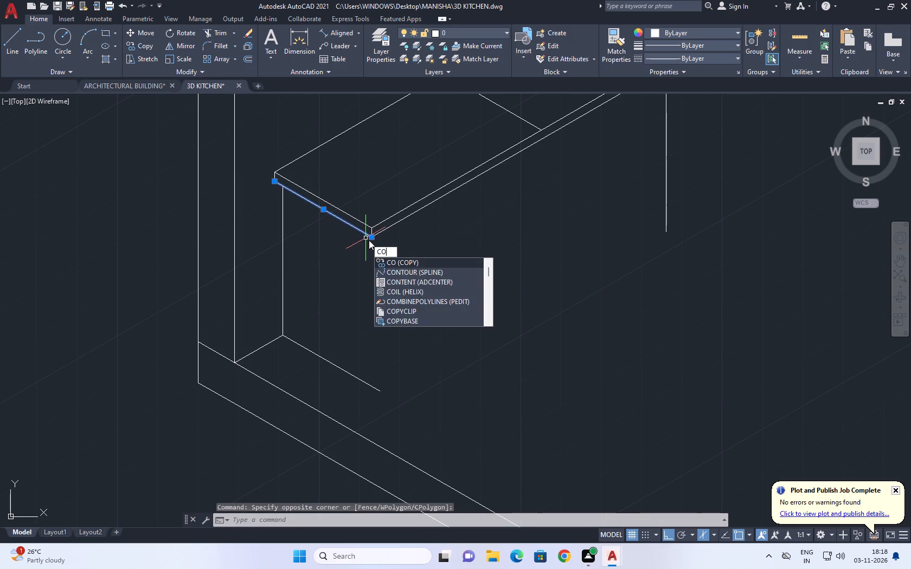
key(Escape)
Draw a vertical line about 3' long from the countertop's near bottom corner down past the base unit's floor line.
key(l)
key(space)
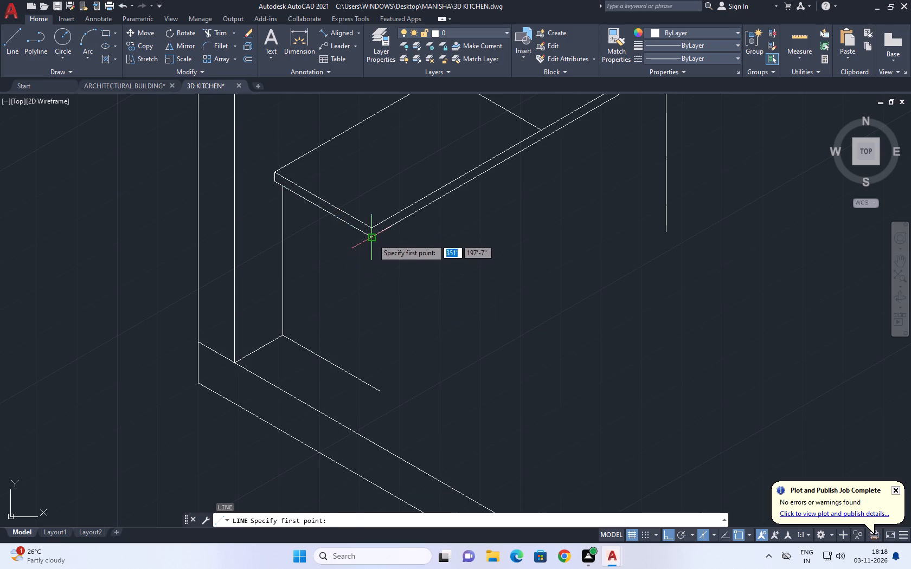
click(373, 239)
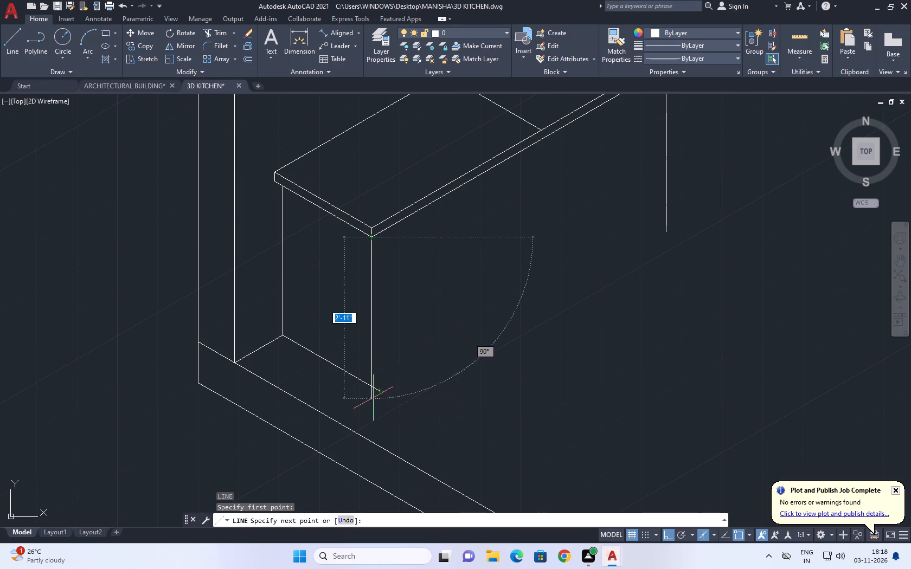
click(370, 405)
key(Escape)
Trim the overlapping ends of the vertical line and the floor line at the base unit's near front corner.
key(t)
key(r)
key(space)
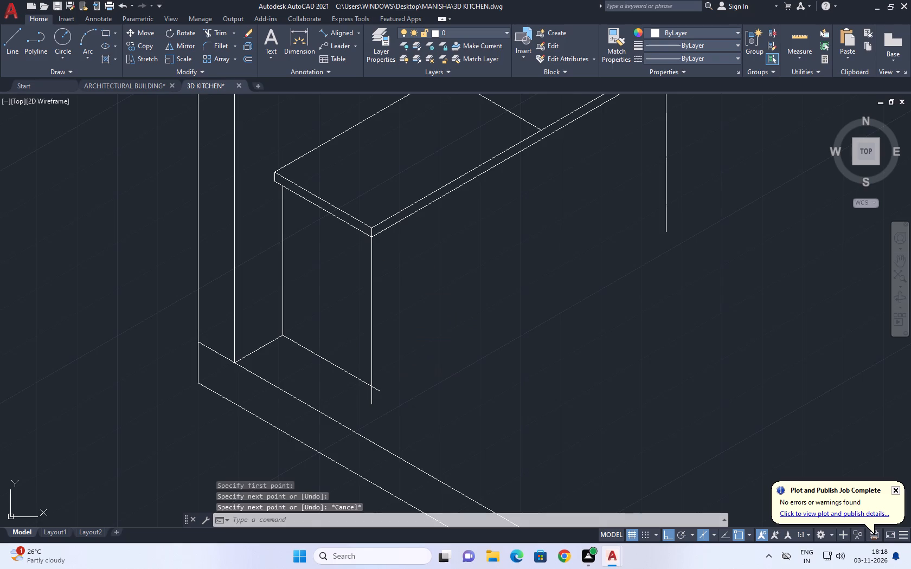
scroll(373, 395, up, 2)
click(360, 392)
click(380, 376)
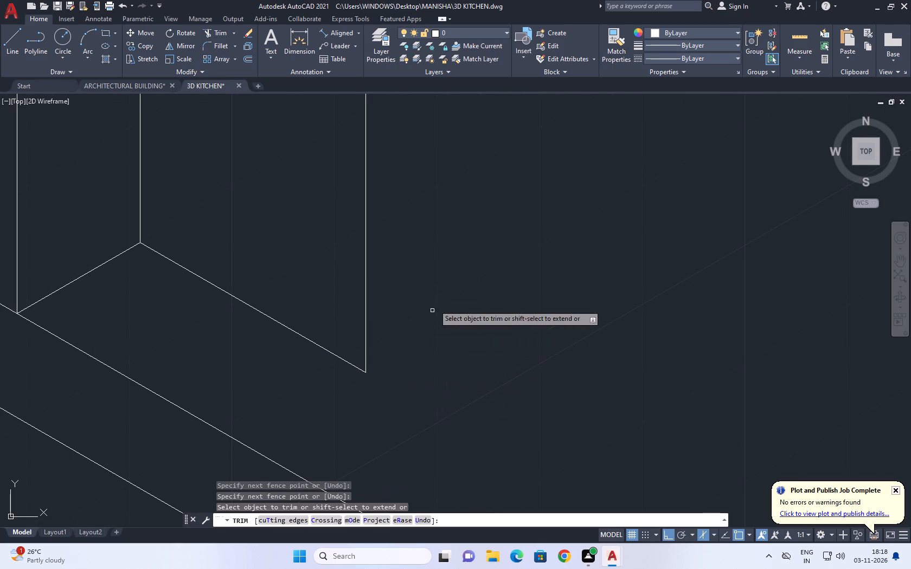
scroll(451, 254, down, 4)
key(Escape)
Draw the base unit's front bottom edge at 30° from its near floor corner toward the far vertical line.
scroll(447, 230, up, 2)
middle_drag(461, 317, 414, 300)
key(l)
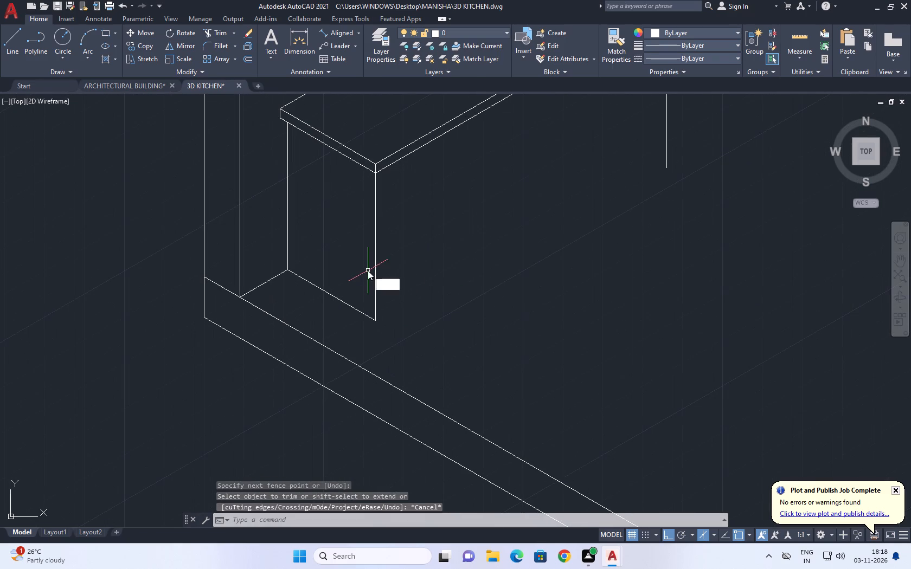
key(space)
click(378, 324)
scroll(429, 284, down, 2)
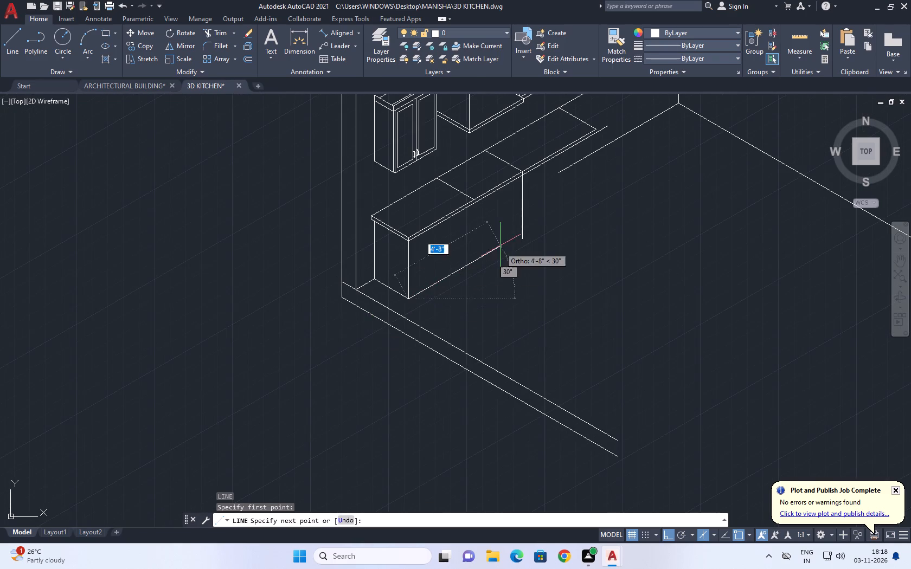
scroll(506, 234, up, 2)
click(502, 242)
key(space)
Draw a vertical line from the front end of the moved cross line down past the base unit's bottom edge.
key(space)
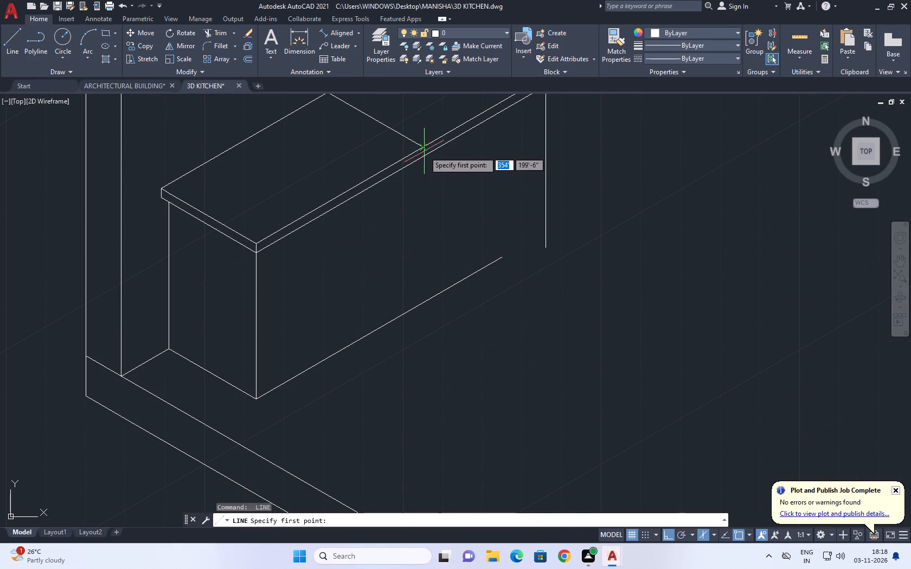
click(421, 149)
click(426, 353)
key(space)
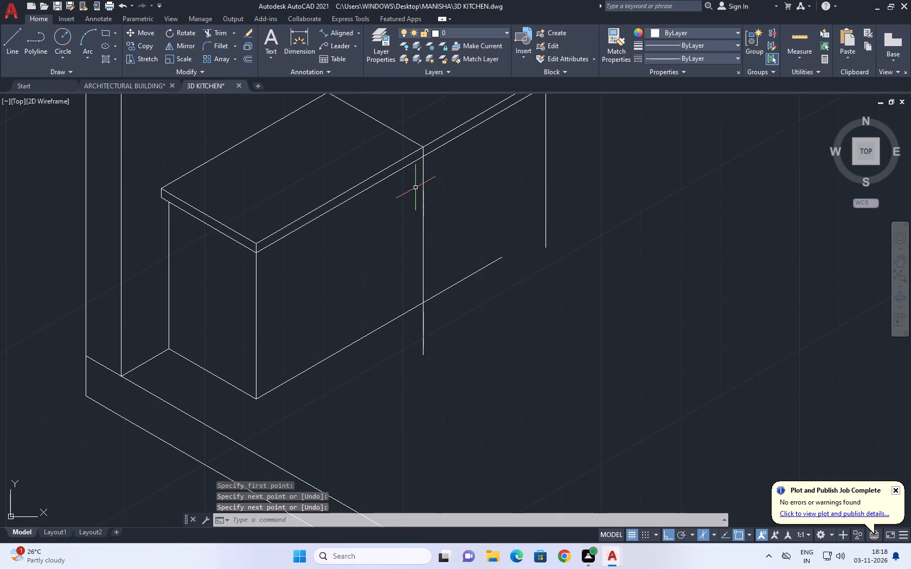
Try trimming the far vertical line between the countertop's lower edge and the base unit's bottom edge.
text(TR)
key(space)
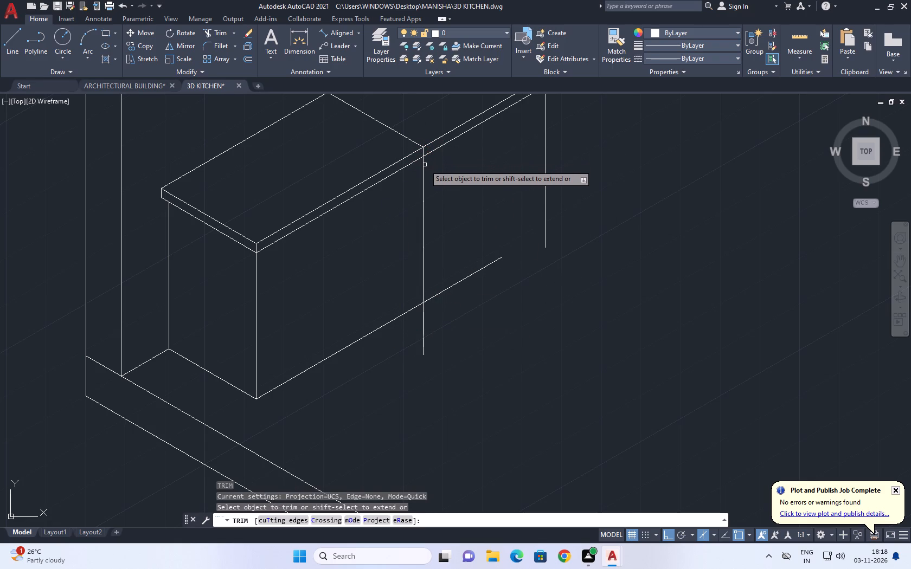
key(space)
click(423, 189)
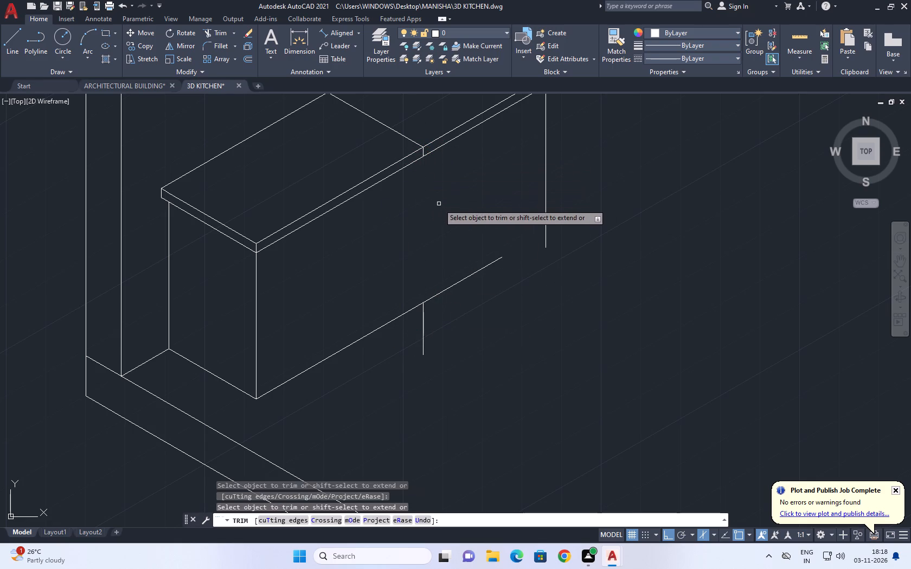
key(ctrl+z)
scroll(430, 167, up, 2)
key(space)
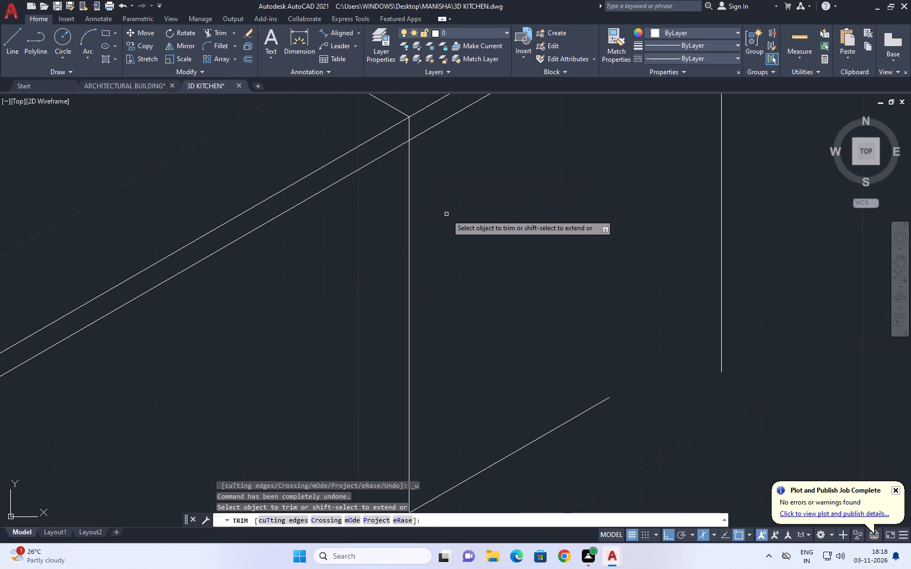
Copy the base unit's far vertical line 1" along the front face toward the near corner.
click(450, 188)
drag(392, 243, 388, 252)
scroll(419, 238, down, 3)
text(CO)
key(space)
click(440, 226)
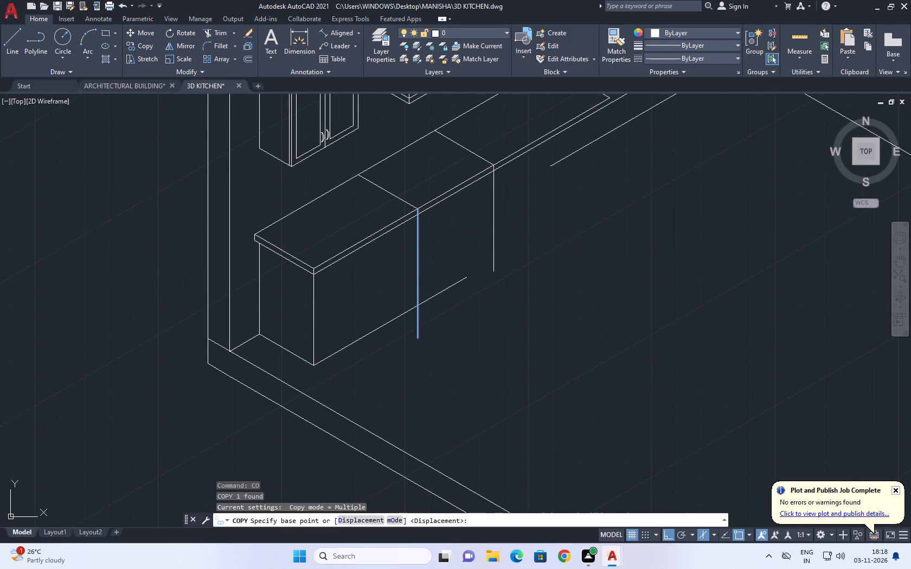
text(1)
key(space)
key(Escape)
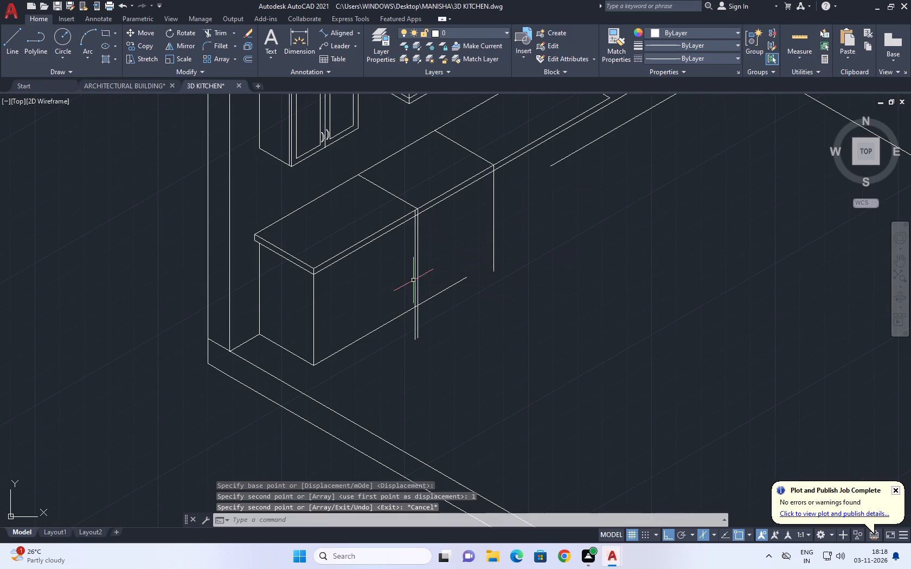
Trim the overrunning ends of the two far vertical lines and the front bottom edge at the base unit's far bottom corner.
text(TR)
key(space)
scroll(408, 335, up, 2)
click(458, 234)
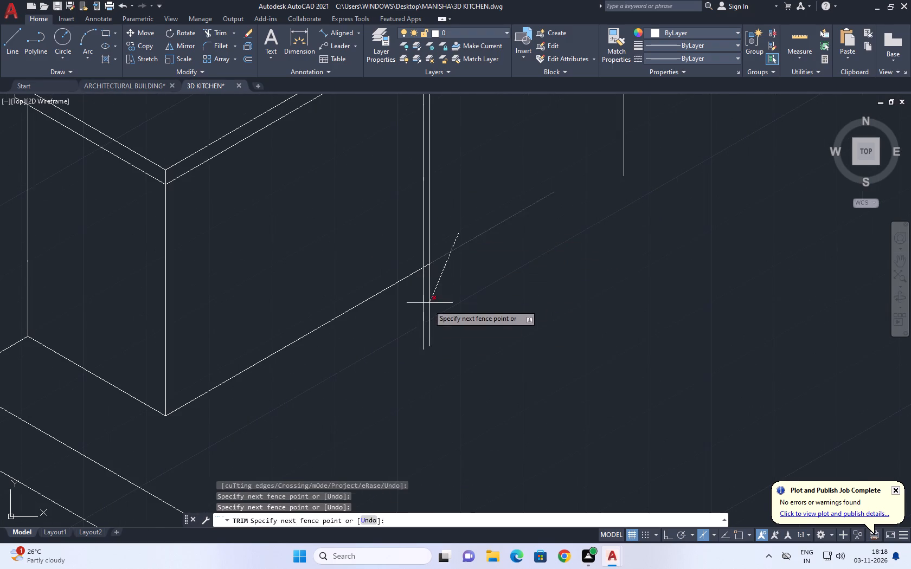
click(411, 320)
scroll(458, 290, down, 2)
key(space)
Copy the base unit's near front vertical edge 1" at 150° onto the end face.
middle_drag(318, 301, 371, 309)
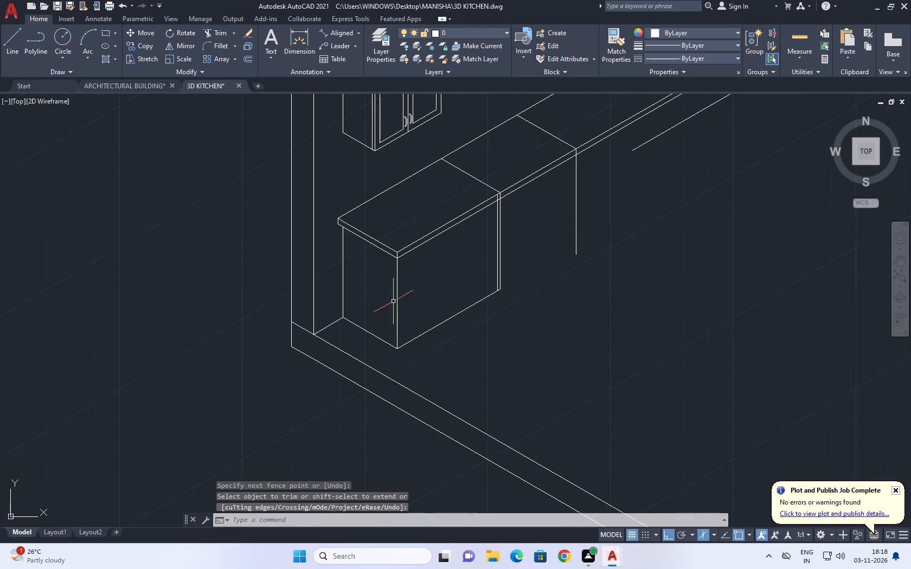
click(395, 301)
click(399, 303)
click(402, 302)
click(390, 288)
middle_drag(390, 287, 433, 328)
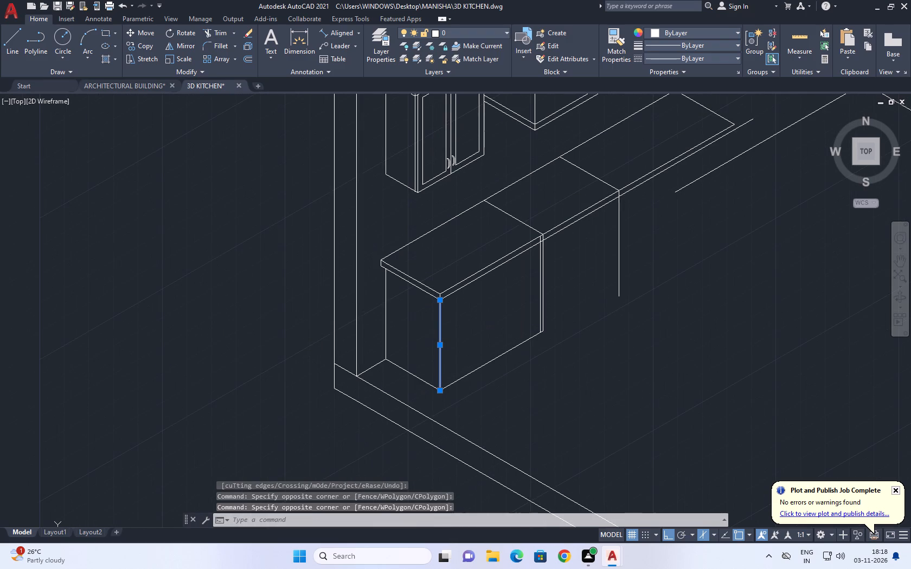
key(c)
key(o)
key(space)
scroll(441, 326, up, 2)
click(472, 344)
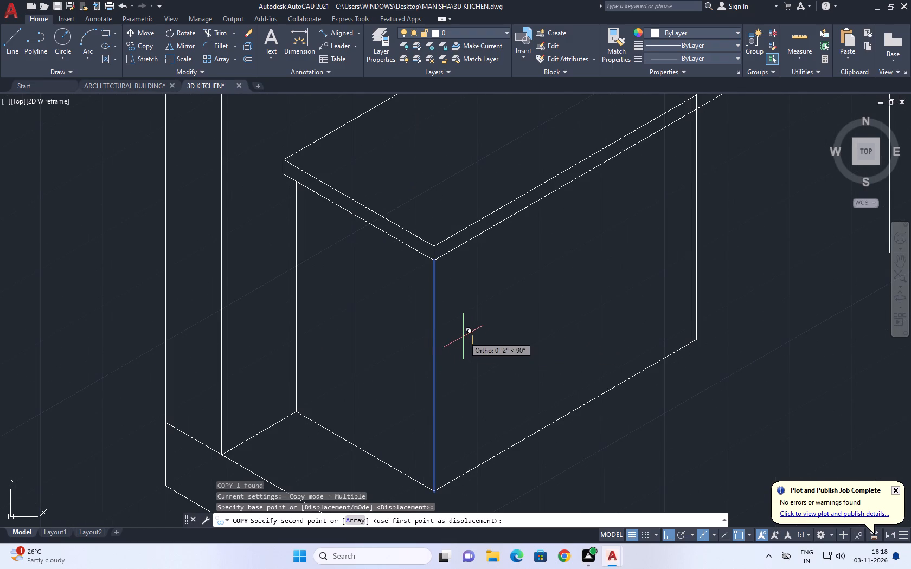
key(F5)
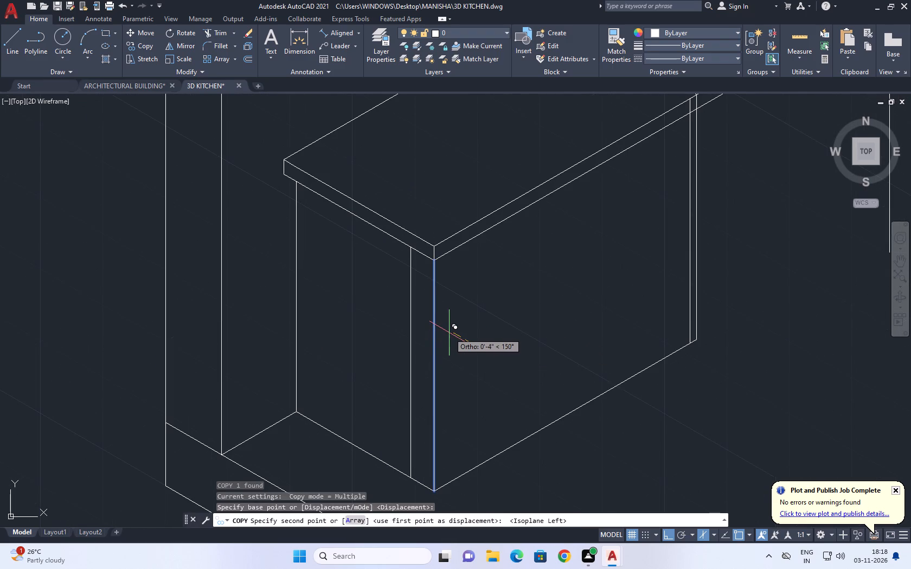
text(1)
key(space)
key(Escape)
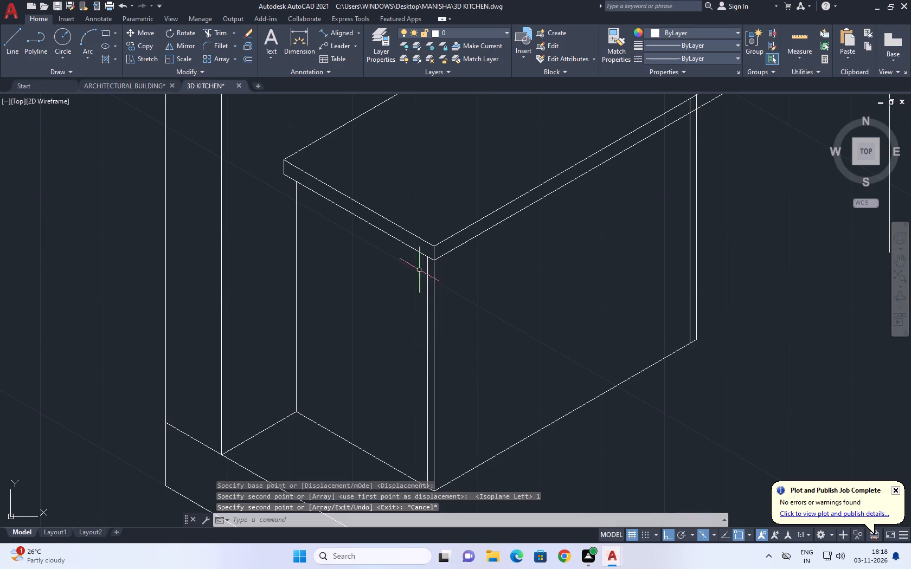
Draw a vertical line from the midpoint of the base unit's front bottom edge up past the countertop's front edge.
scroll(462, 262, down, 1)
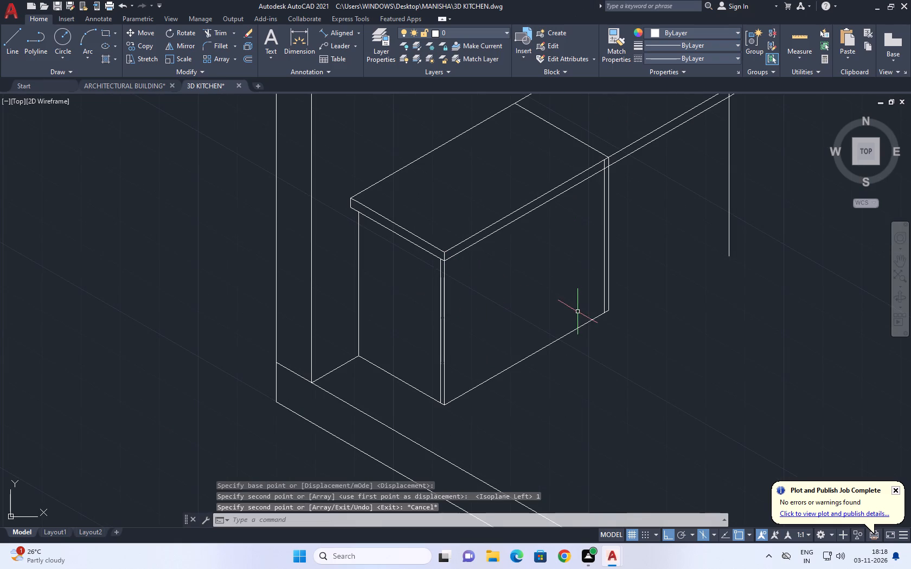
key(l)
key(space)
click(528, 356)
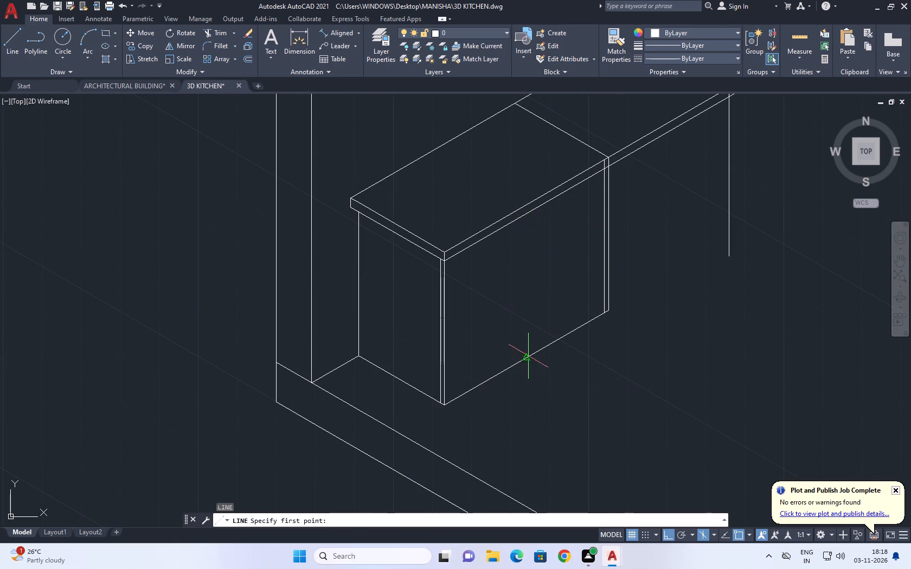
click(504, 170)
key(Escape)
Trim the middle vertical line where it extends above the countertop's lower front edge.
key(t)
key(r)
key(space)
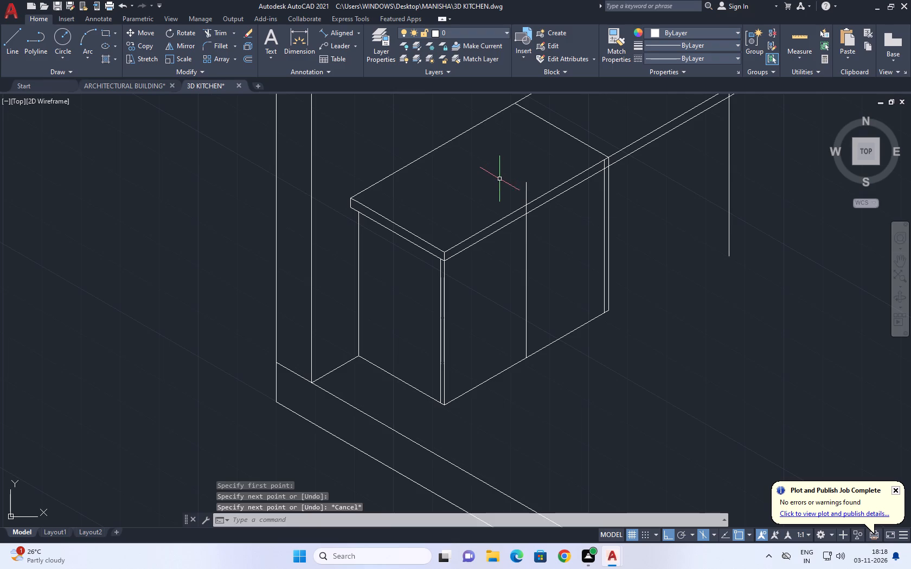
scroll(505, 222, up, 3)
click(588, 173)
click(589, 126)
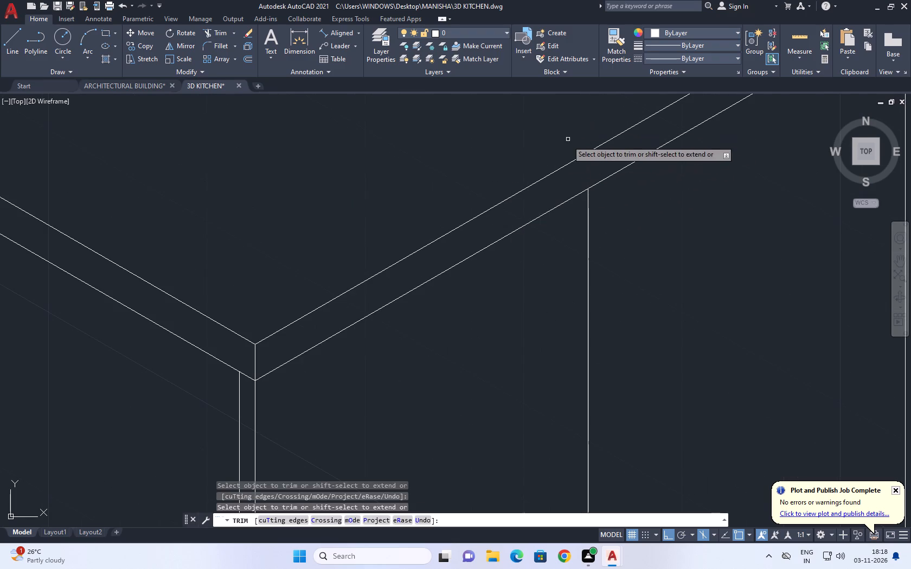
scroll(521, 171, down, 6)
key(Escape)
Trim the countertop's lower front edge between the two closely spaced vertical lines at the base unit's far end.
middle_drag(546, 192, 555, 224)
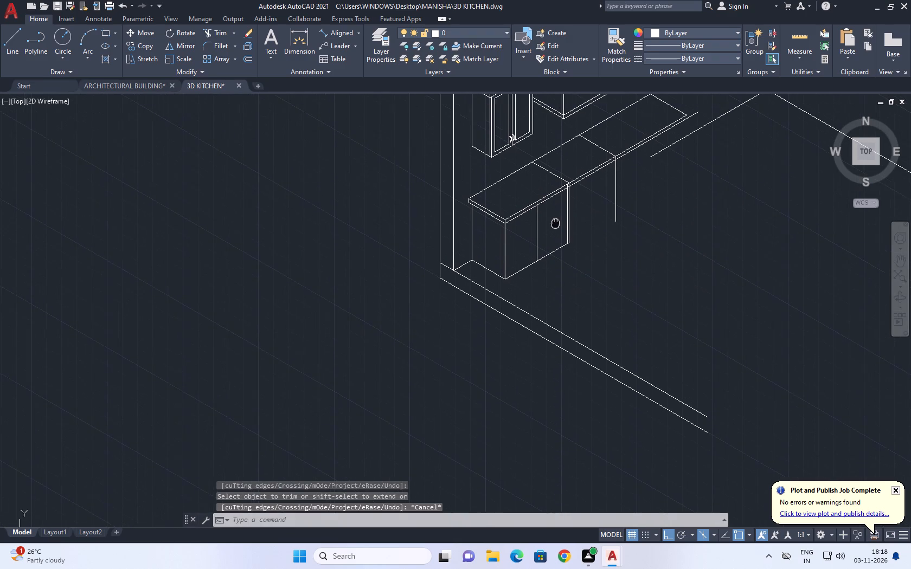
middle_drag(555, 224, 555, 225)
scroll(556, 228, up, 2)
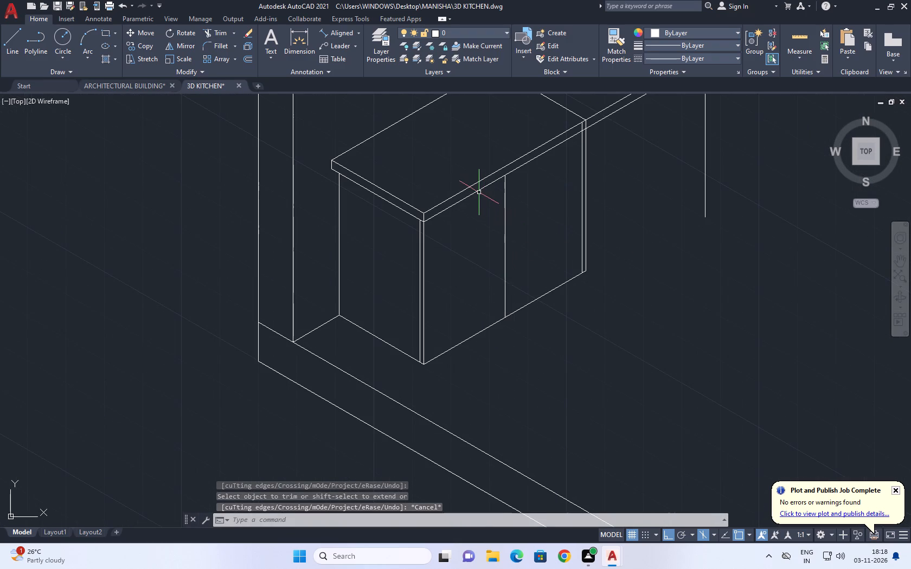
click(478, 190)
middle_drag(504, 199, 510, 228)
key(Escape)
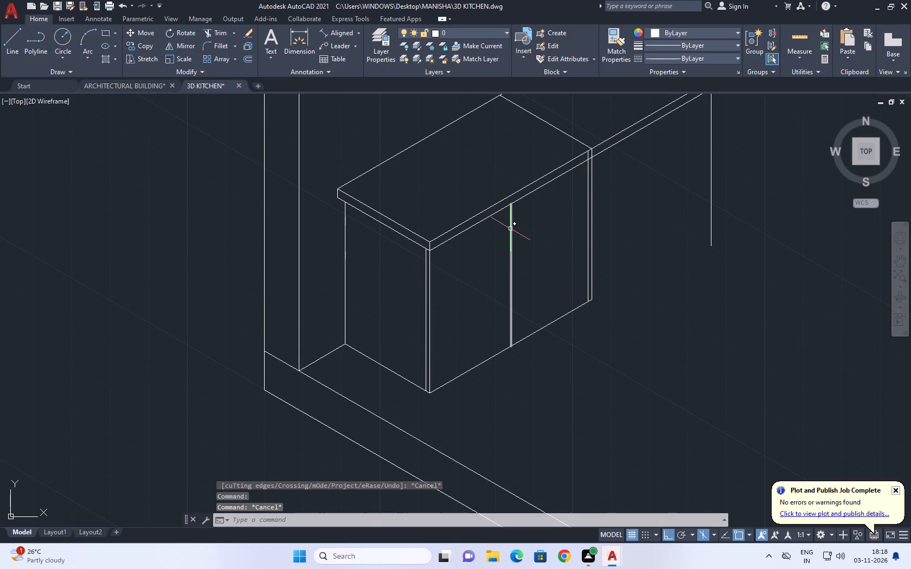
key(t)
key(r)
key(space)
scroll(582, 171, up, 2)
click(596, 141)
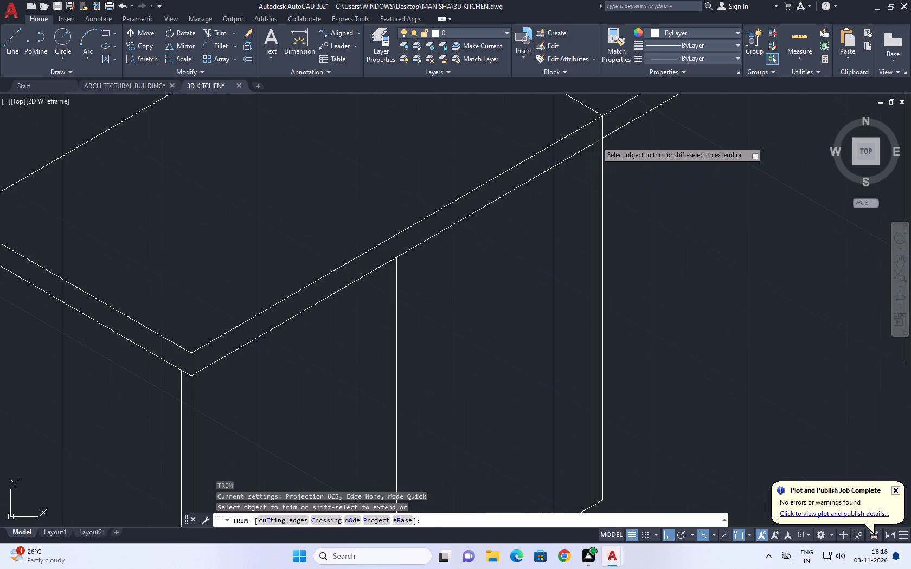
key(Escape)
Copy the countertop's lower front edge about 9" straight down onto the base unit's front face.
click(496, 201)
text(CO)
key(space)
click(497, 251)
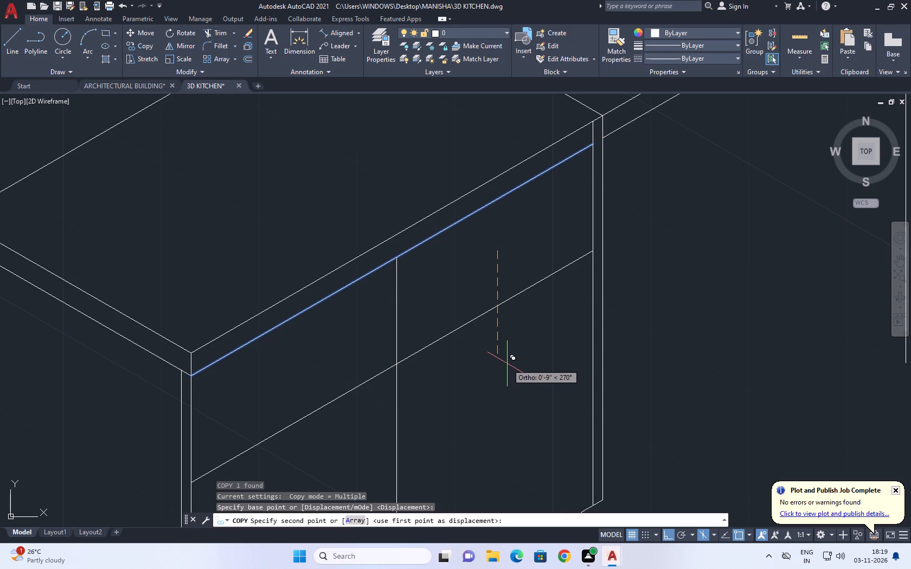
click(507, 364)
scroll(511, 248, down, 2)
key(Escape)
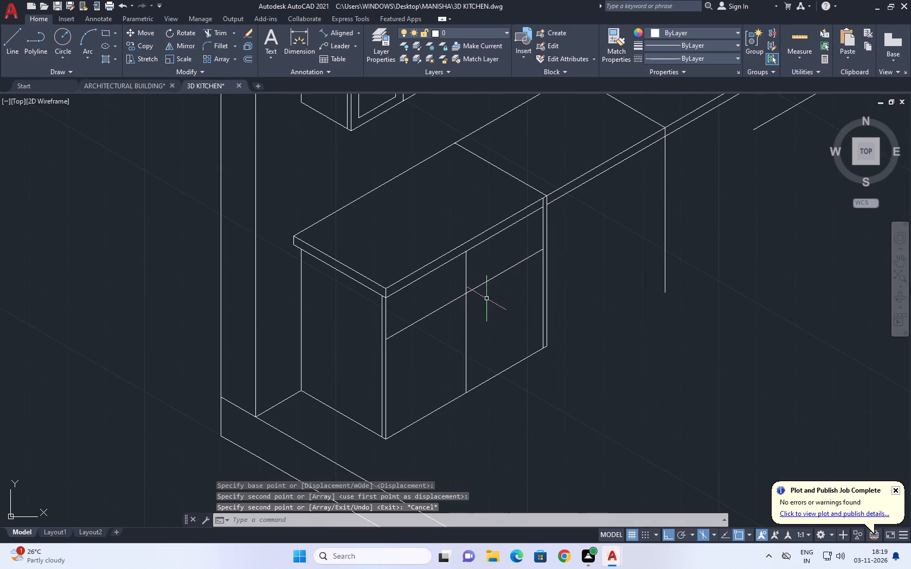
Copy the base unit's front bottom edge 3" straight up.
click(434, 424)
click(420, 392)
text(CO)
key(space)
click(418, 390)
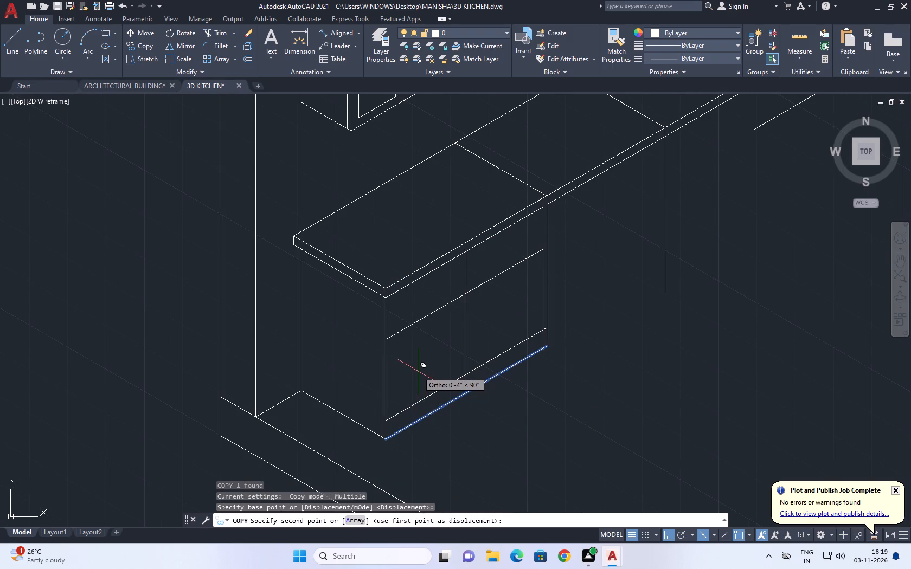
text(3)
key(space)
key(space)
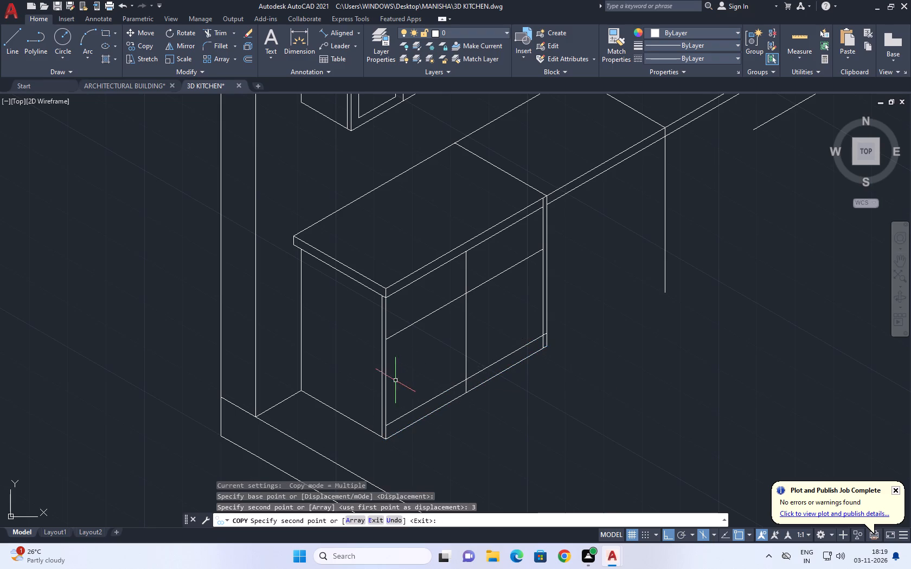
Copy the near front vertical edge 3" inward along the base unit's front face.
click(387, 385)
click(383, 384)
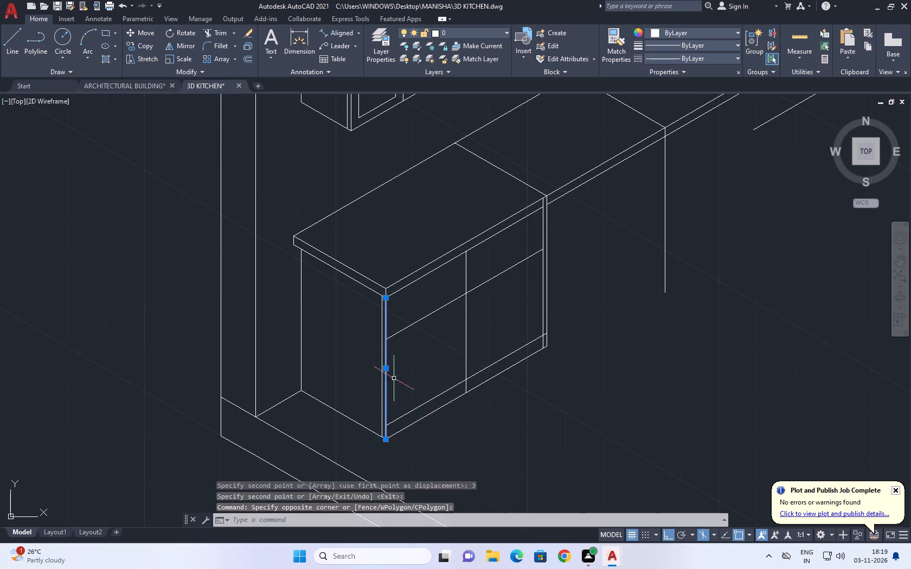
middle_drag(400, 376, 392, 386)
key(c)
key(o)
key(space)
click(401, 381)
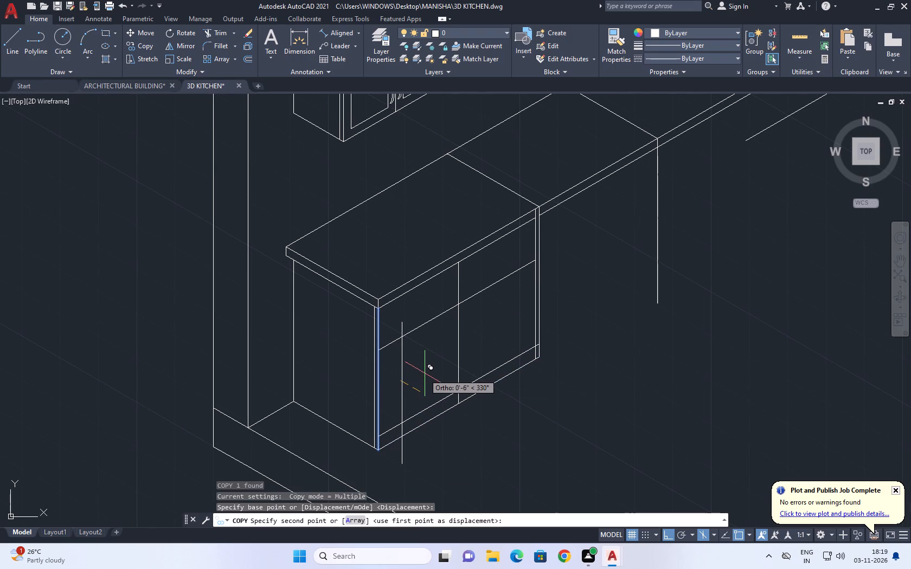
key(F5)
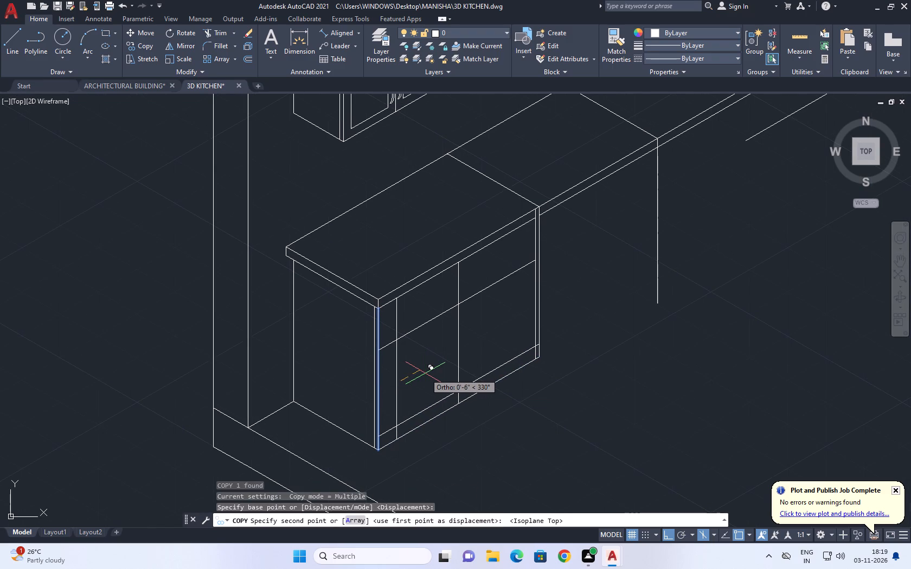
text(3)
key(space)
key(Escape)
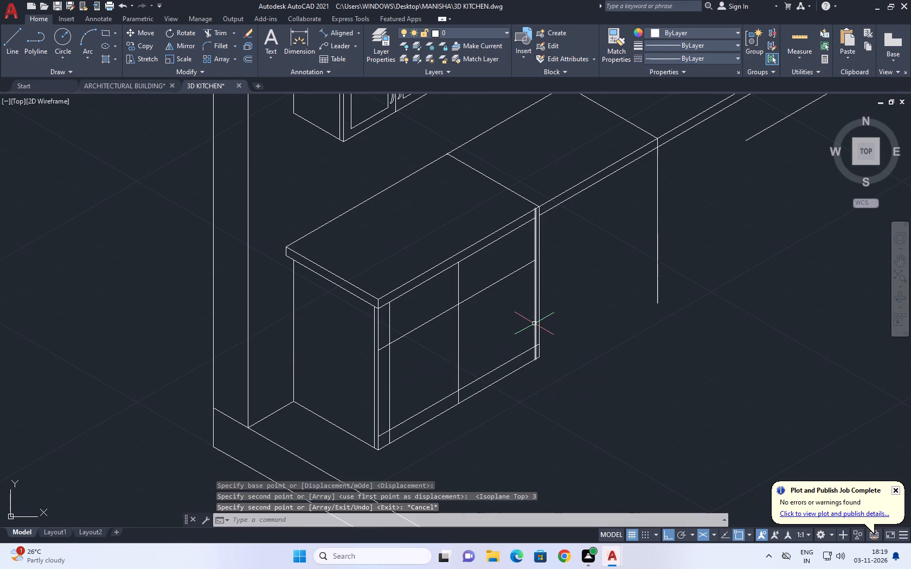
Copy the inner of the two far vertical lines 3" along the front face toward the middle line.
click(535, 323)
key(c)
text(OP)
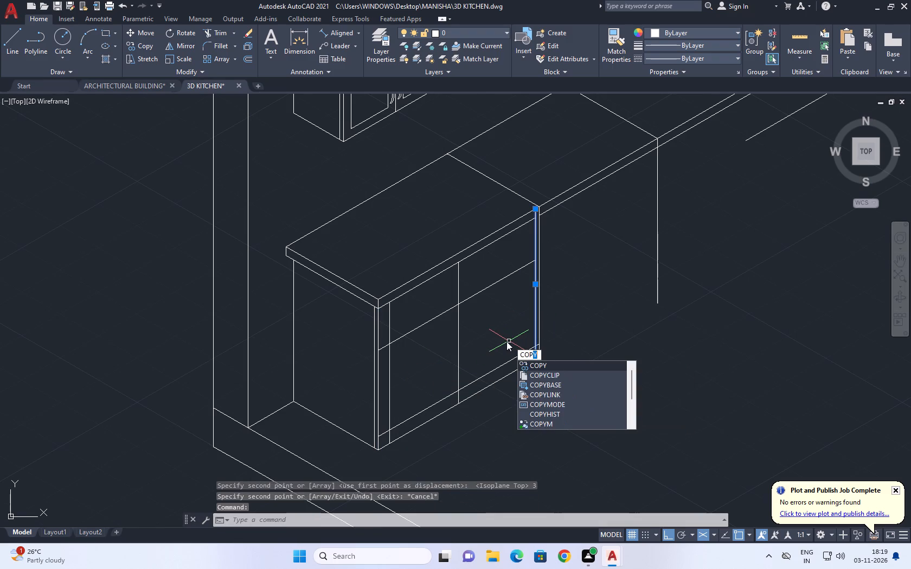
key(space)
click(509, 338)
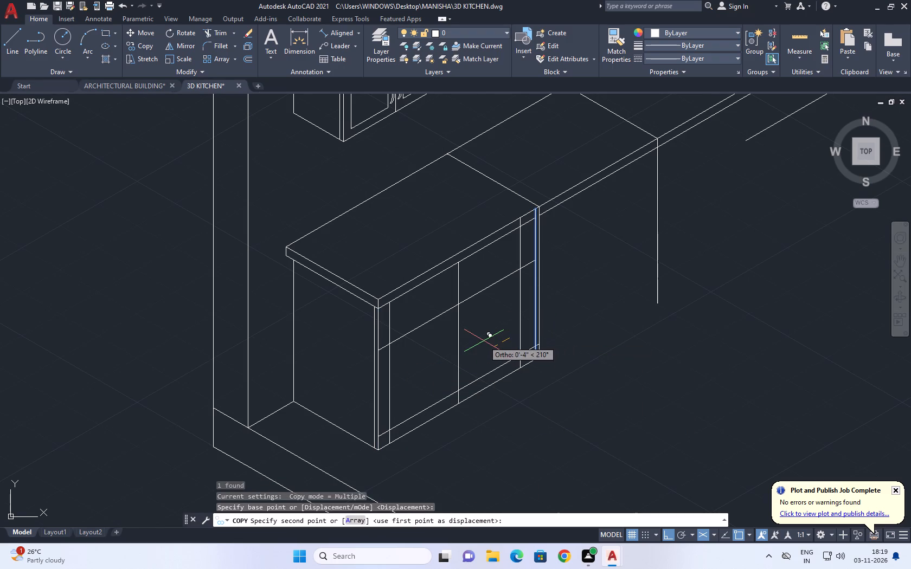
key(3)
key(space)
key(Escape)
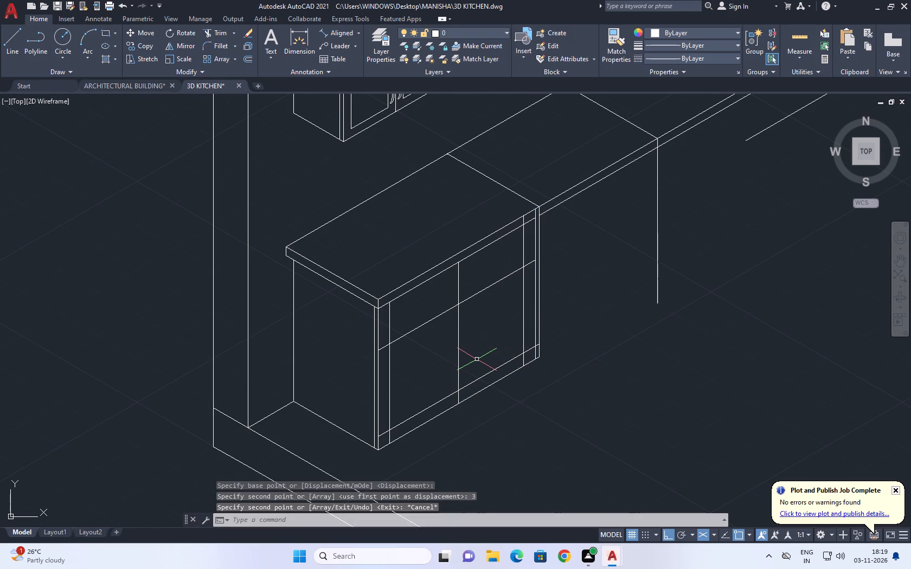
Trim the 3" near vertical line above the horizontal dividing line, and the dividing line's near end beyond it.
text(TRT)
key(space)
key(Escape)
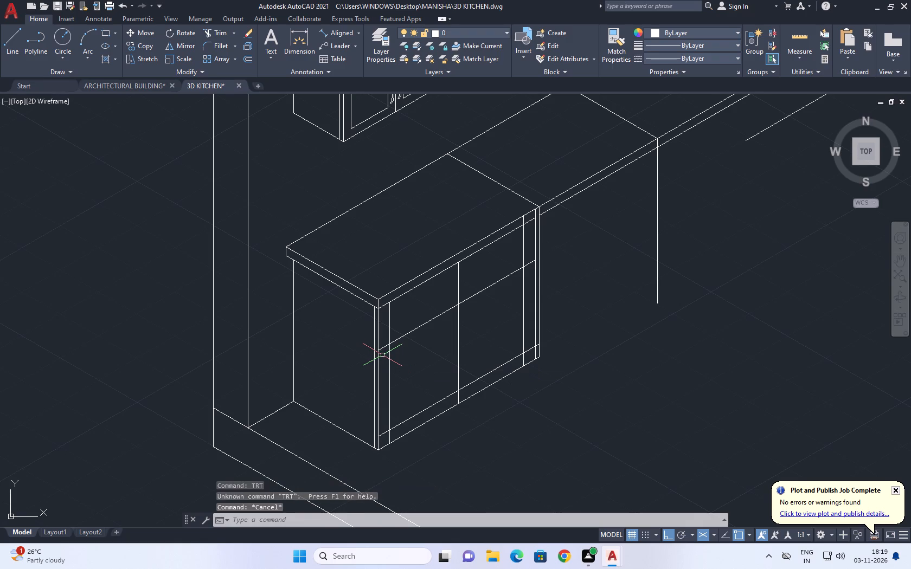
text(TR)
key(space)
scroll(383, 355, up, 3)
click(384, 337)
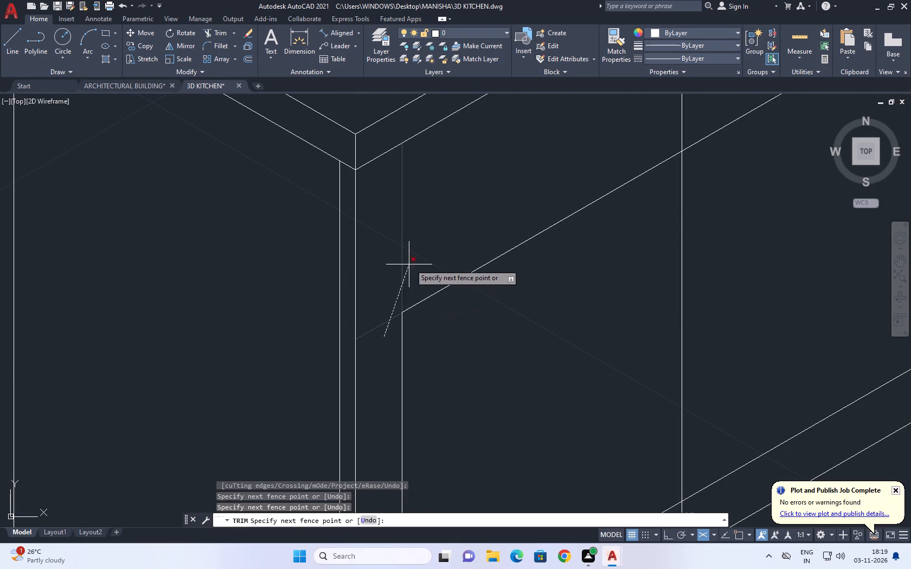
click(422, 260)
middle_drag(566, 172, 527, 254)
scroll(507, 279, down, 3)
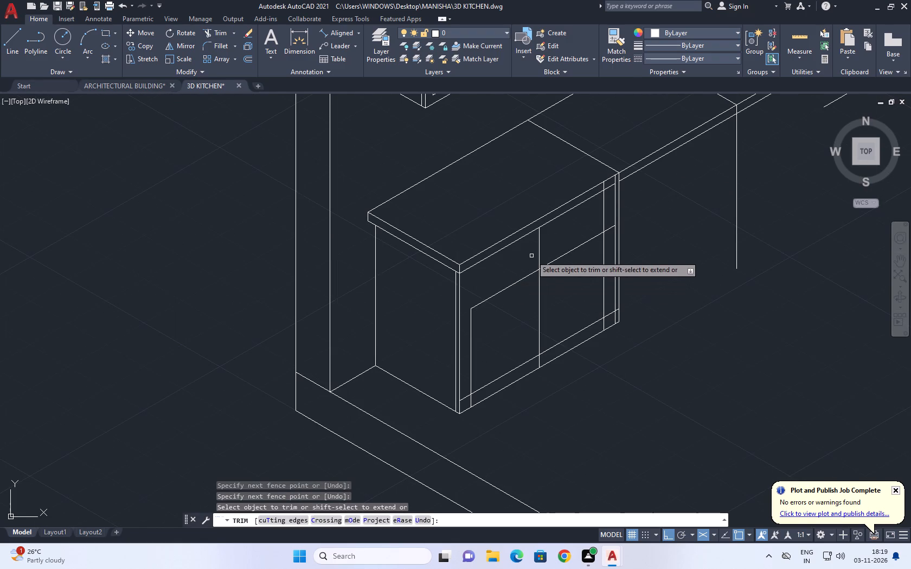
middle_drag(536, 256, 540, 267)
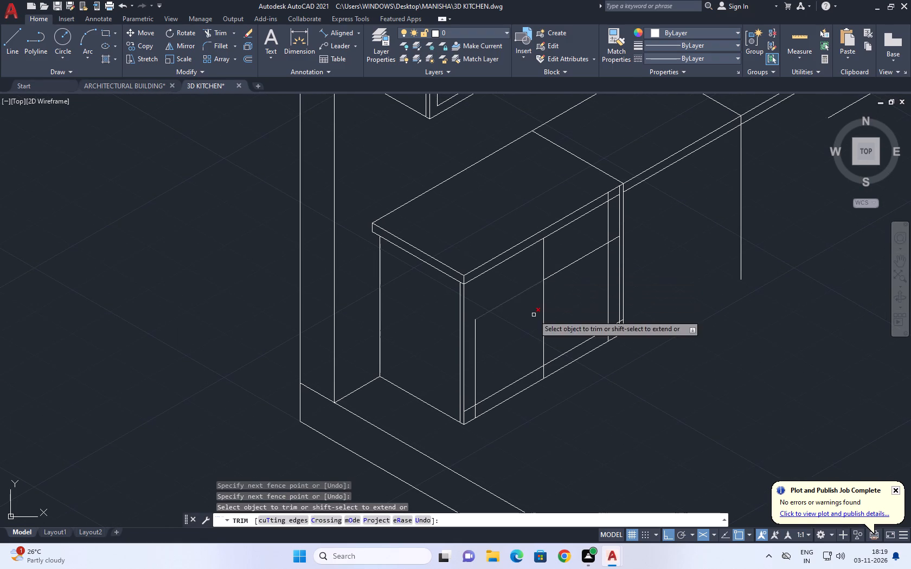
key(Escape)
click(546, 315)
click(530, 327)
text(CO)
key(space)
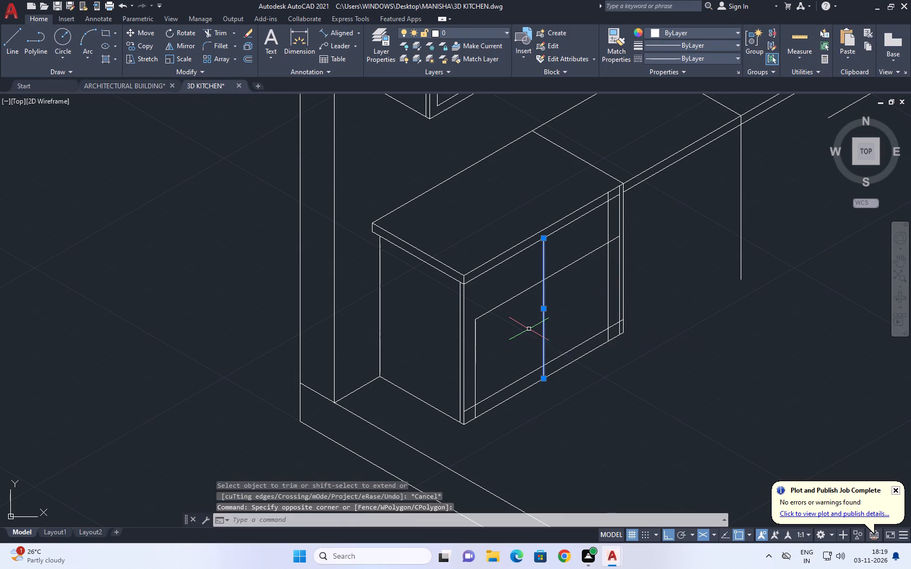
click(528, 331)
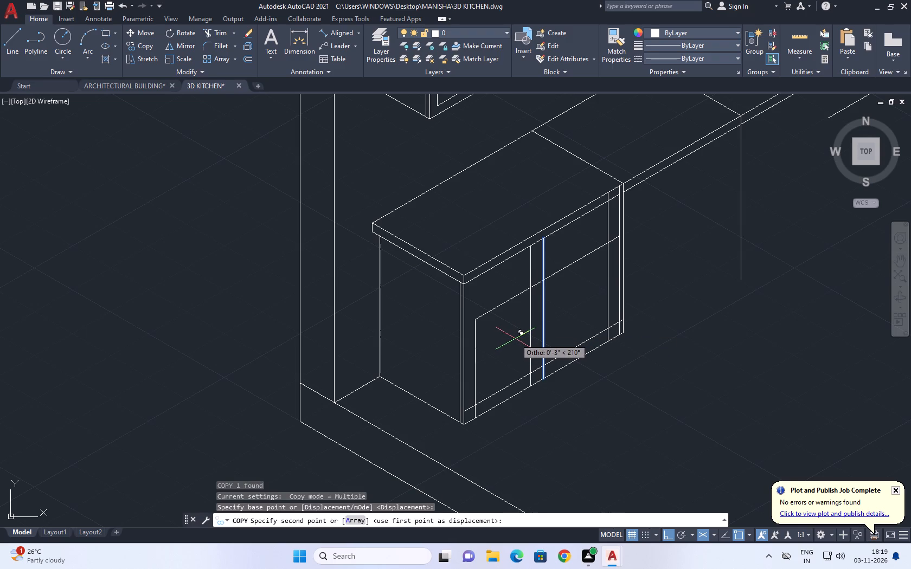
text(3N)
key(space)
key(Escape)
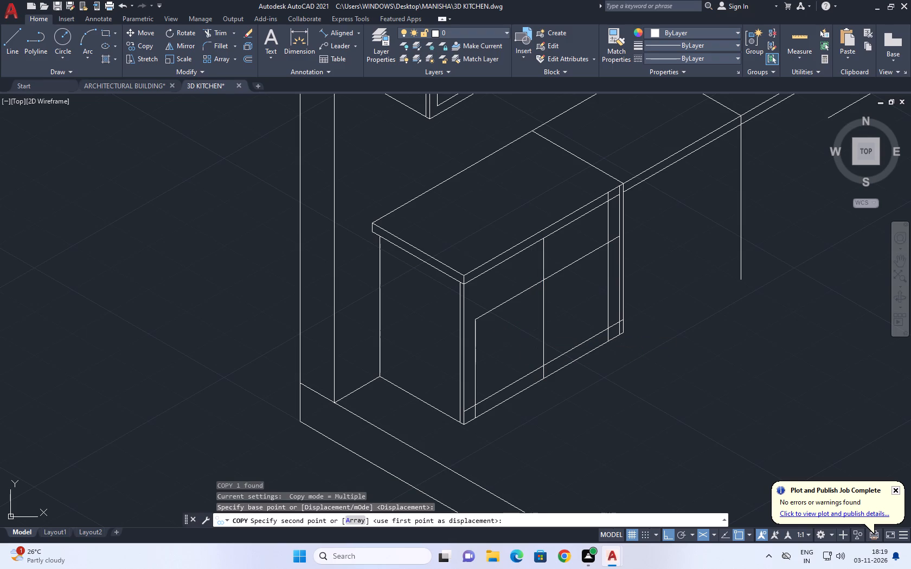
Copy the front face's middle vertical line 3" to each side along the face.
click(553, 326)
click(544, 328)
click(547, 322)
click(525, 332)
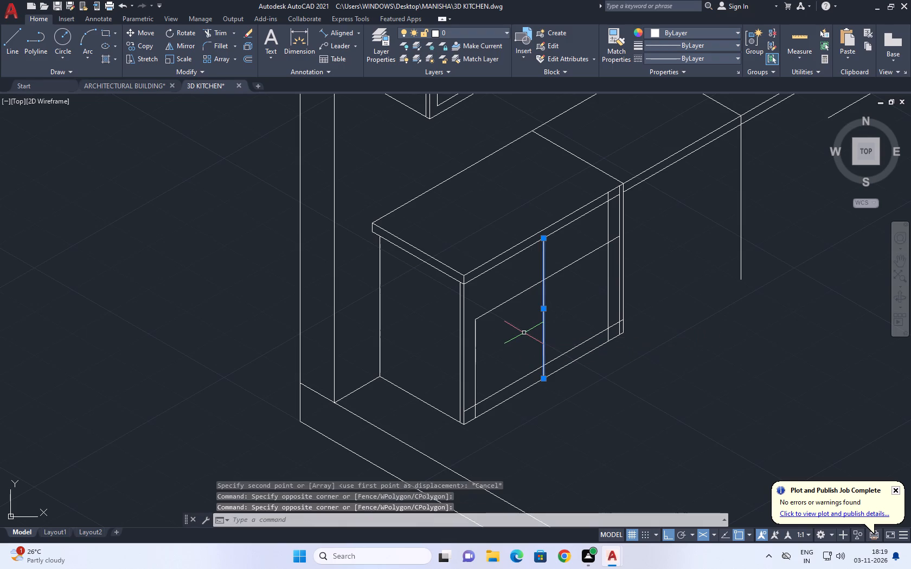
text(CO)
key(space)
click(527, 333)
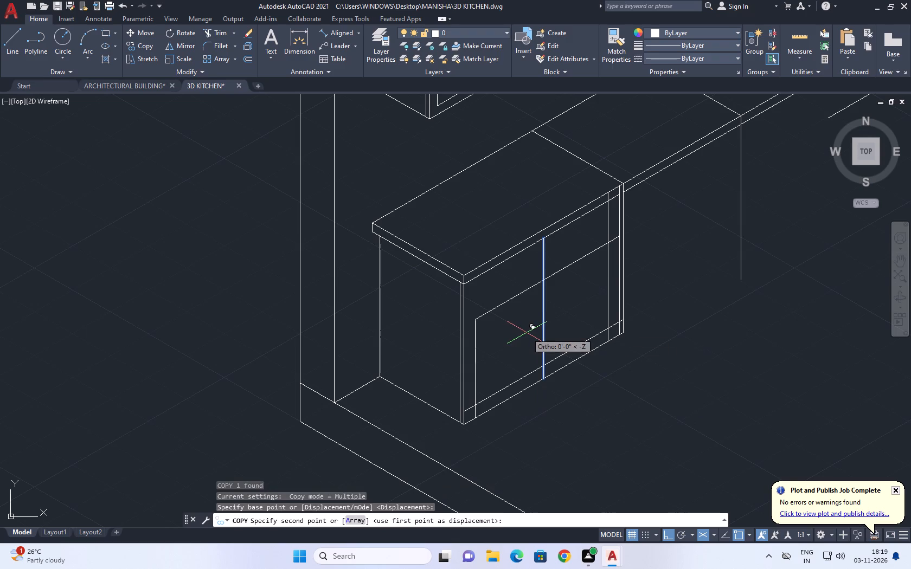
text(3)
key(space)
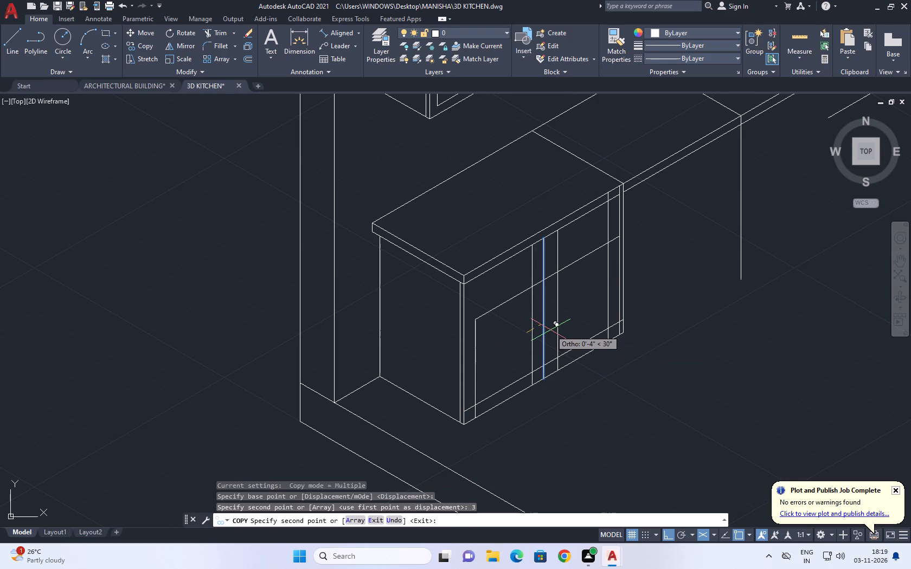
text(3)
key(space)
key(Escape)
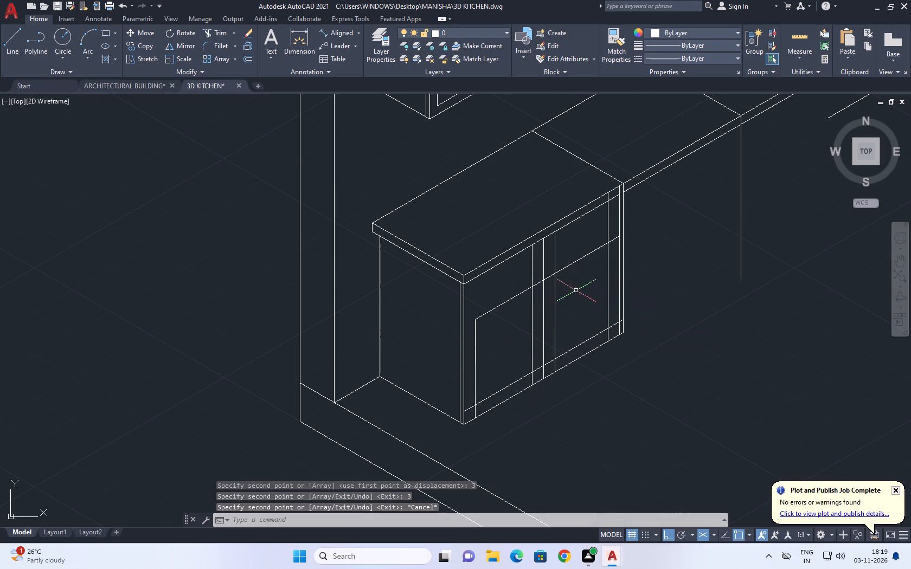
Undo the middle-line copies and the corner trim, along with the 3" copies of the near and far vertical lines.
key(ctrl+z)
key(ctrl+z)
key(ctrl+z)
key(ctrl+z)
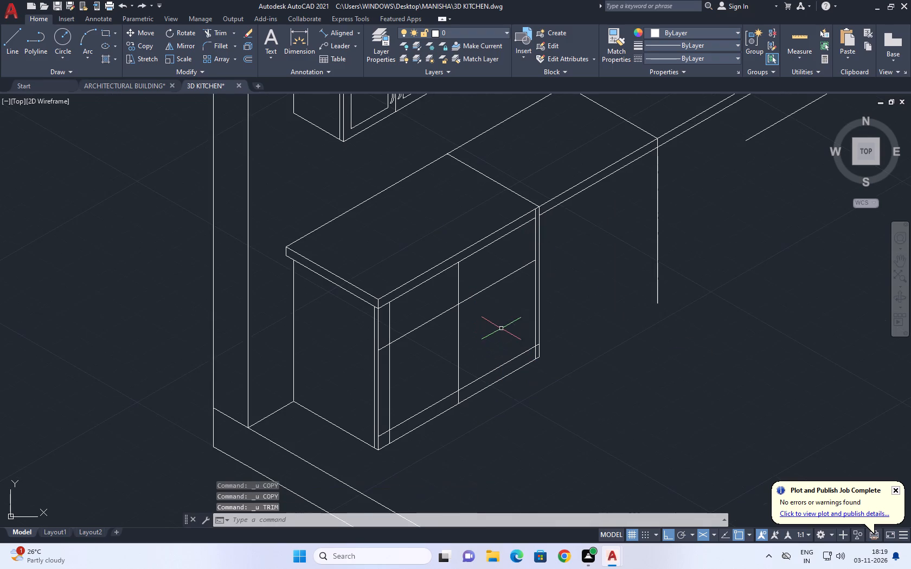
key(ctrl+z)
Erase the line 3" above the base unit's front bottom edge.
click(479, 379)
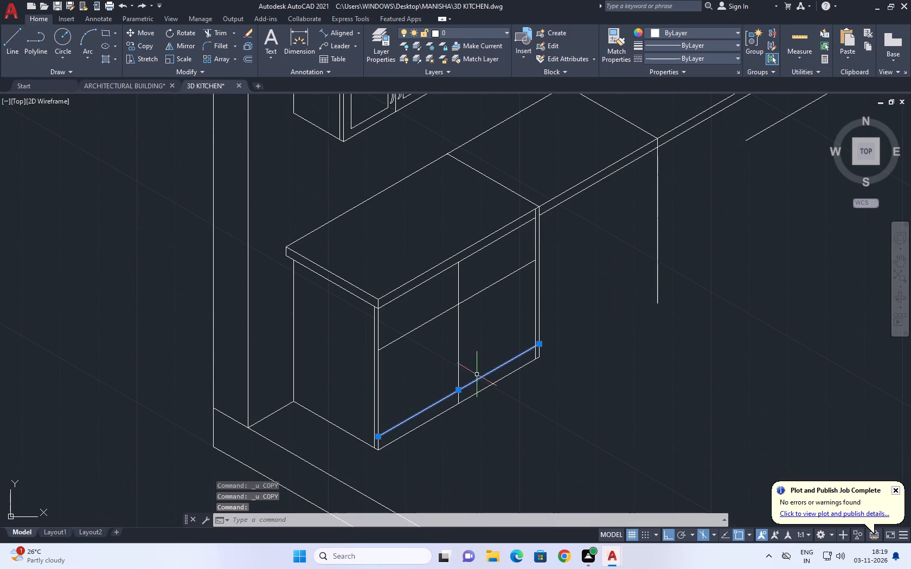
key(Delete)
Copy the base unit's front bottom edge 2" straight up.
click(483, 402)
click(477, 358)
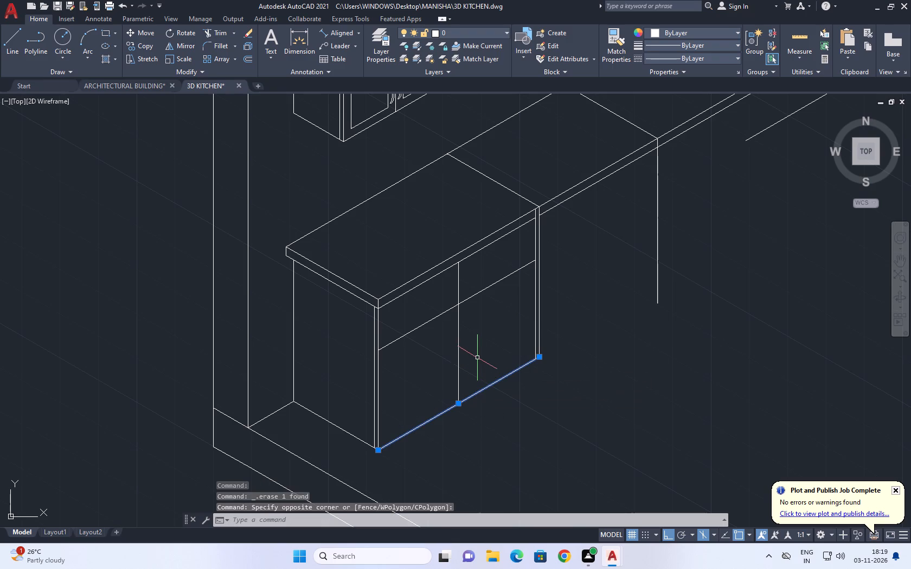
key(c)
key(o)
key(space)
click(485, 368)
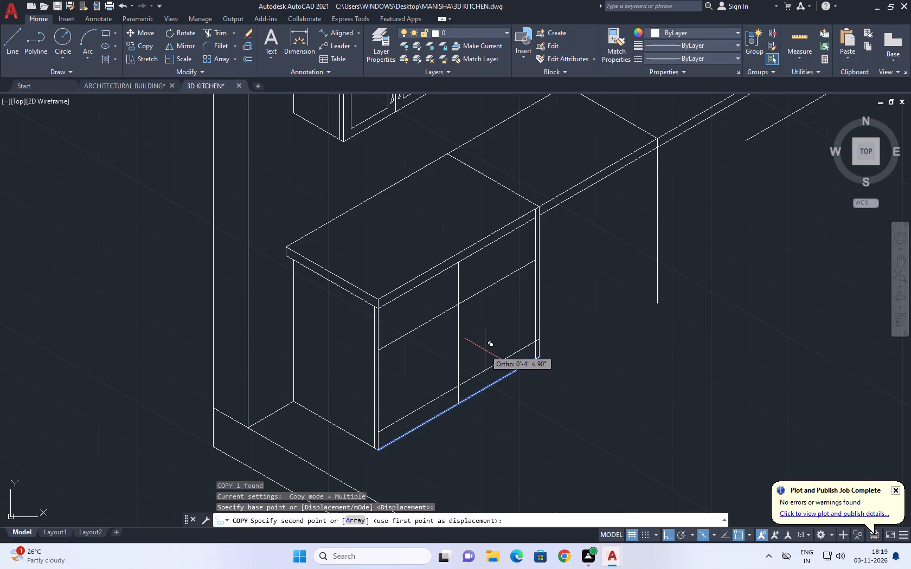
text(2)
key(space)
key(Escape)
Copy the front face's middle vertical line 2" to each side along the face in the matching isoplane.
click(458, 331)
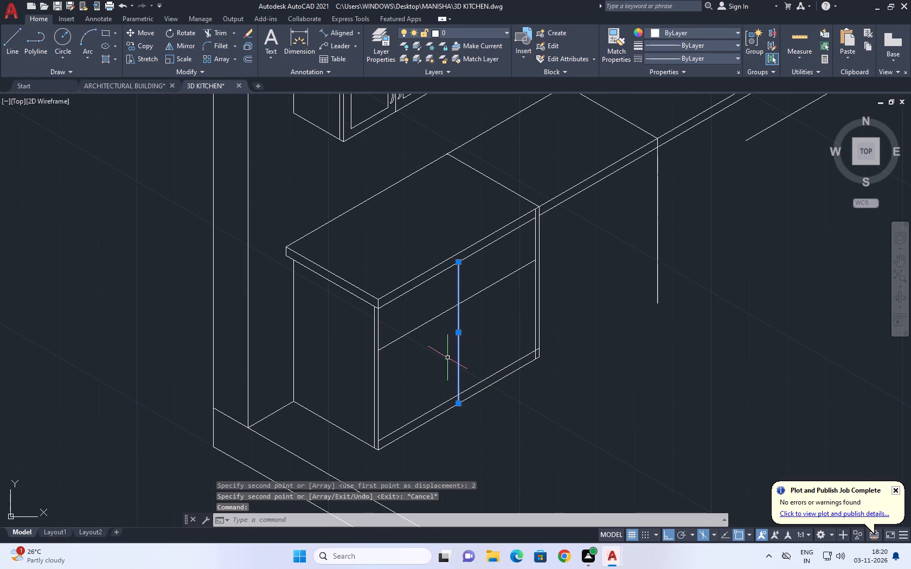
text(CO)
key(space)
click(444, 359)
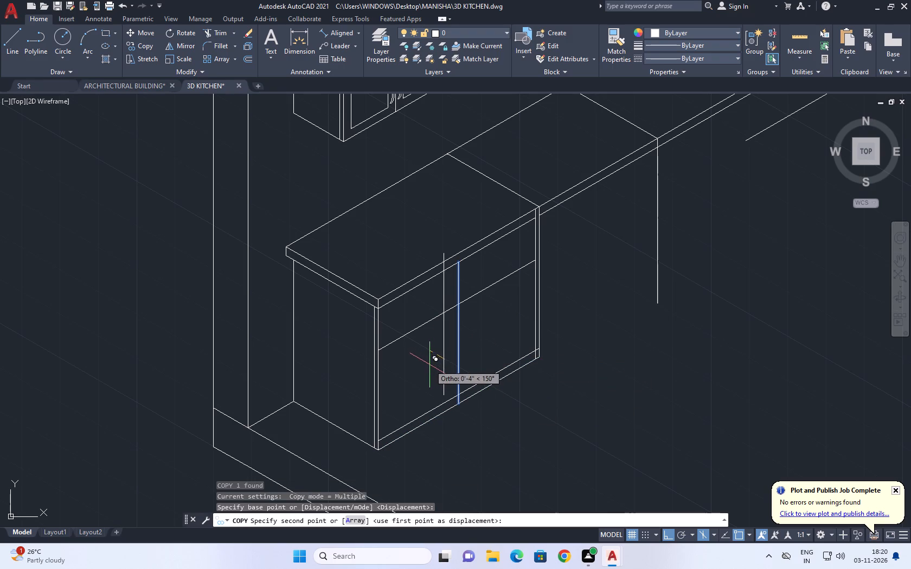
key(F4)
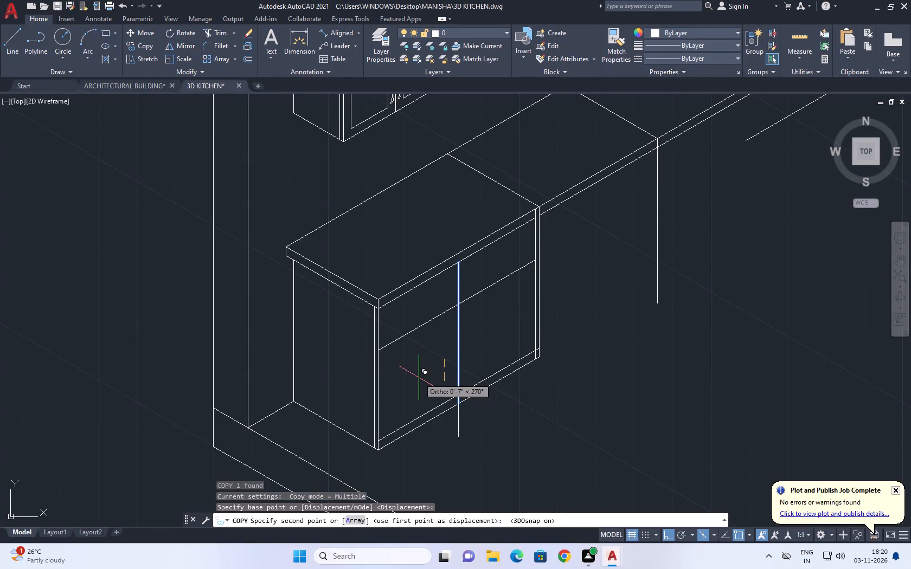
key(F4)
key(F5)
text(2)
key(space)
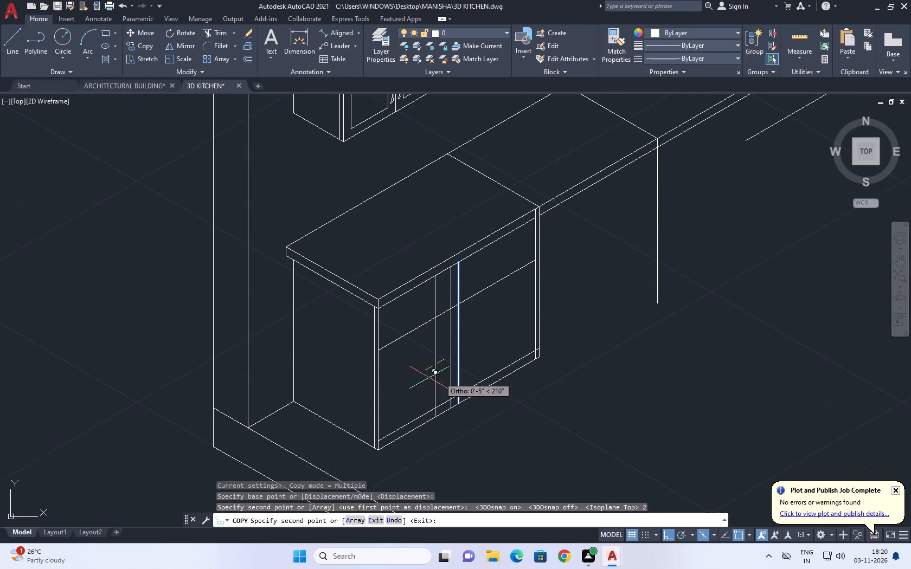
scroll(474, 356, up, 1)
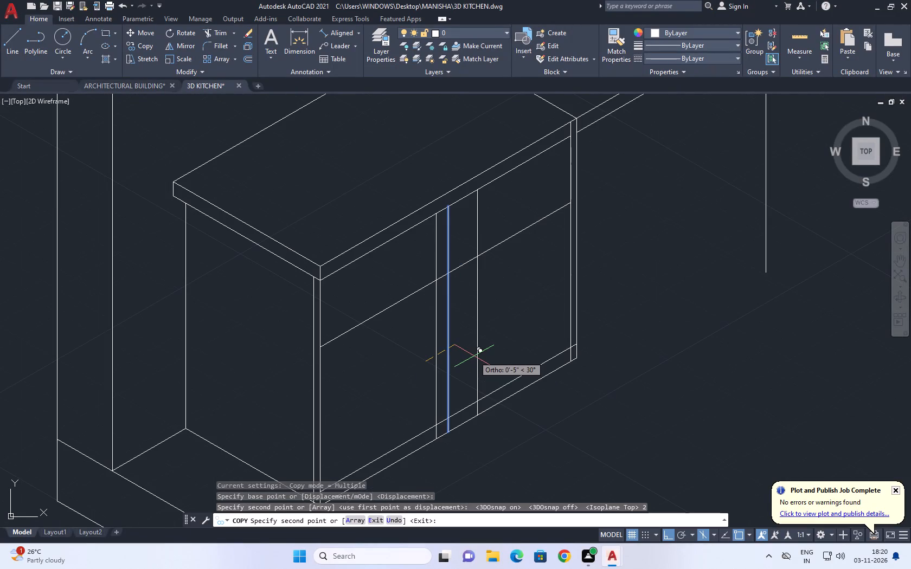
text(2)
key(space)
scroll(474, 356, up, 1)
key(Escape)
Copy the horizontal dividing line on the front face 2" straight down.
click(373, 276)
click(356, 258)
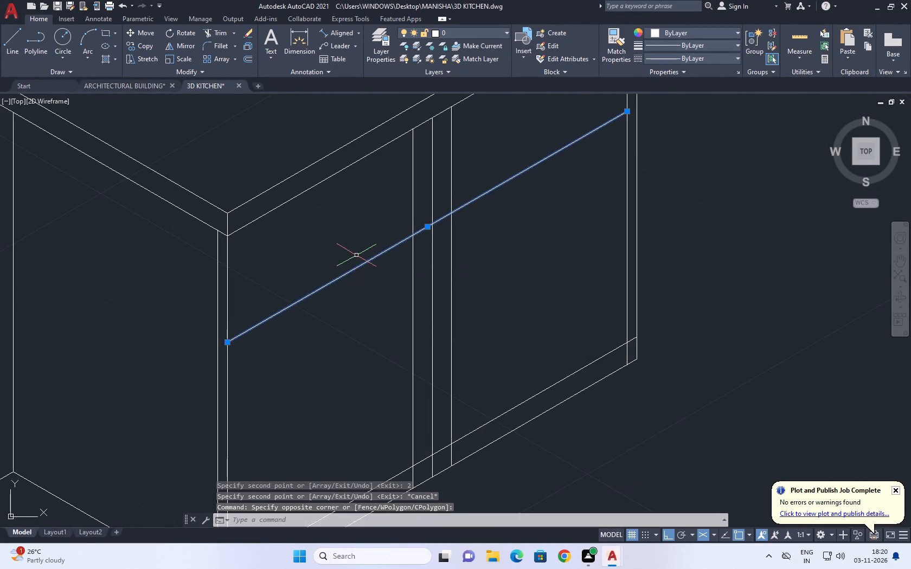
middle_drag(361, 269, 365, 279)
text(CO)
key(space)
click(364, 292)
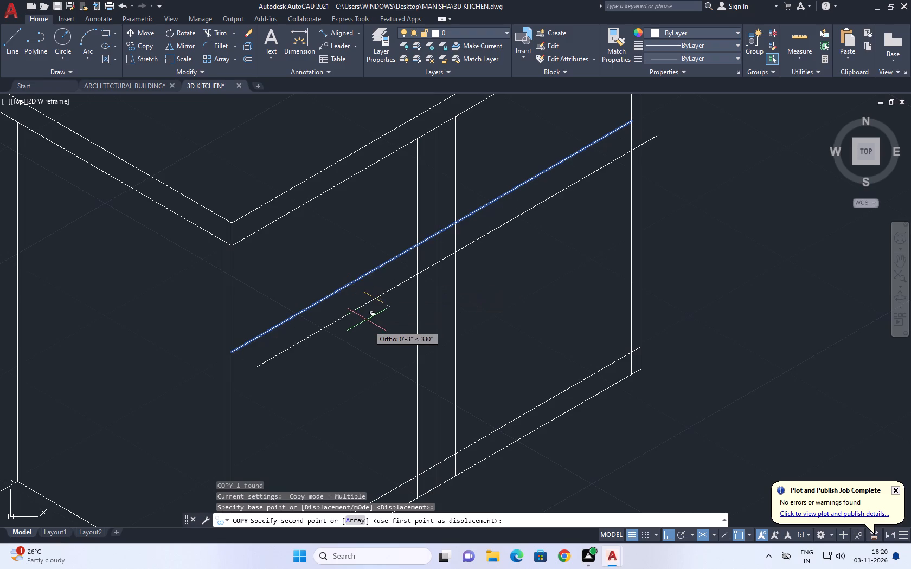
key(F5)
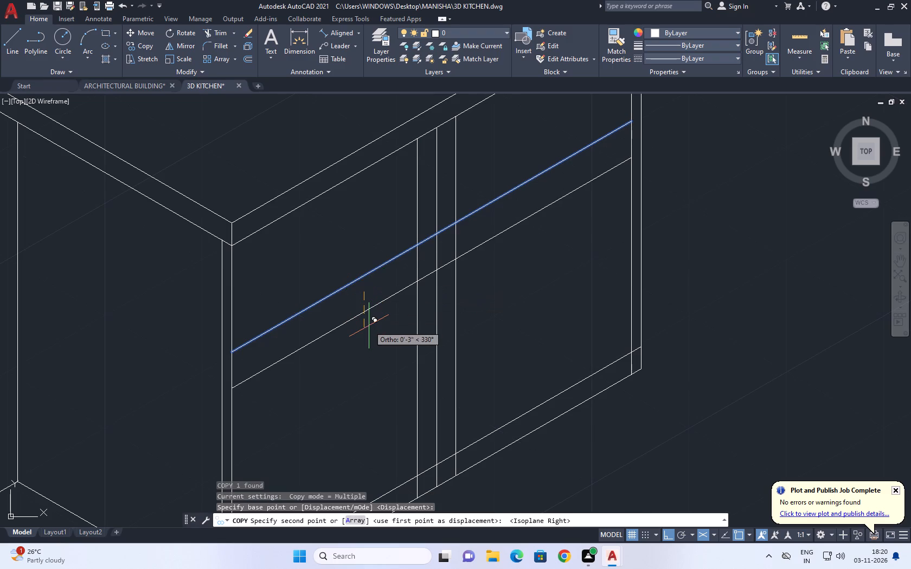
key(3)
key(BackSpace)
text(2)
key(space)
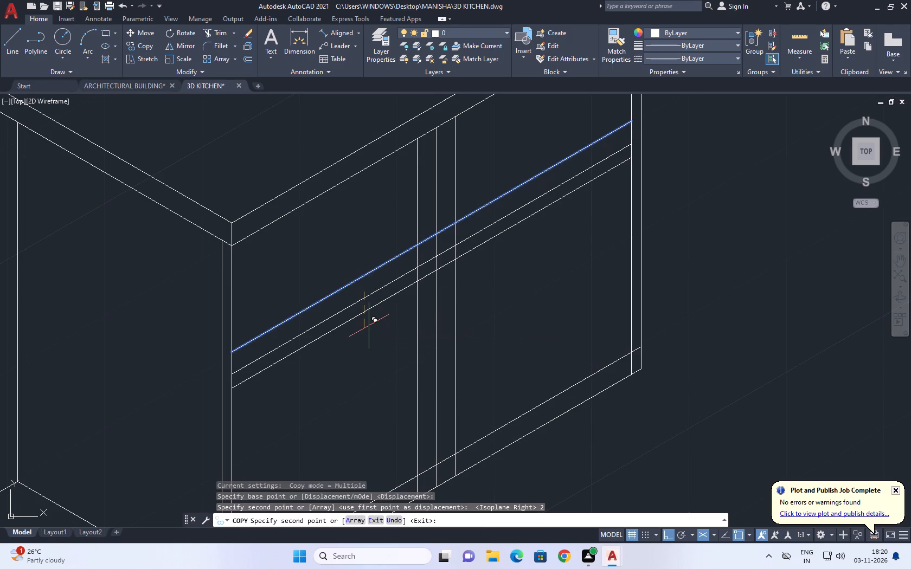
key(Escape)
Copy the inner of the two far vertical lines 2" along the front face toward the middle line.
click(631, 251)
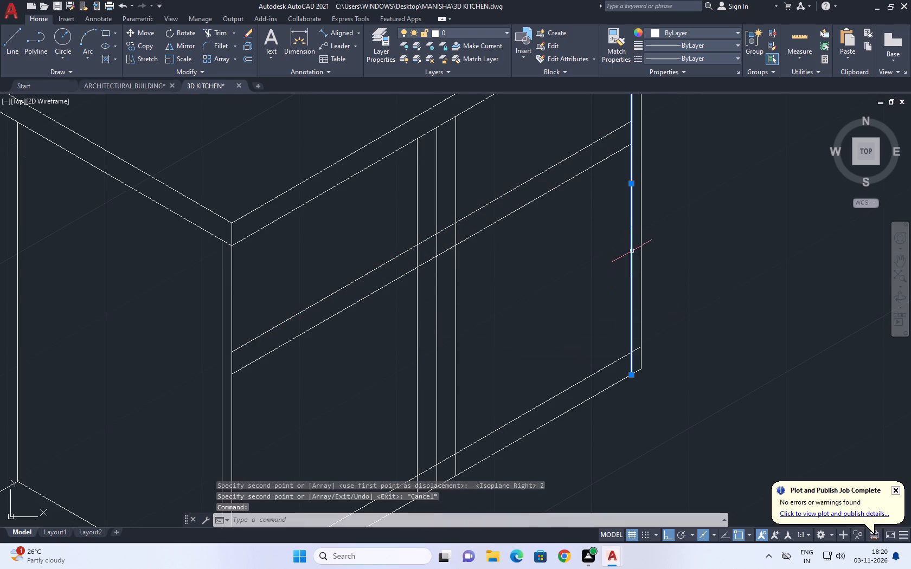
key(c)
key(o)
key(space)
click(614, 261)
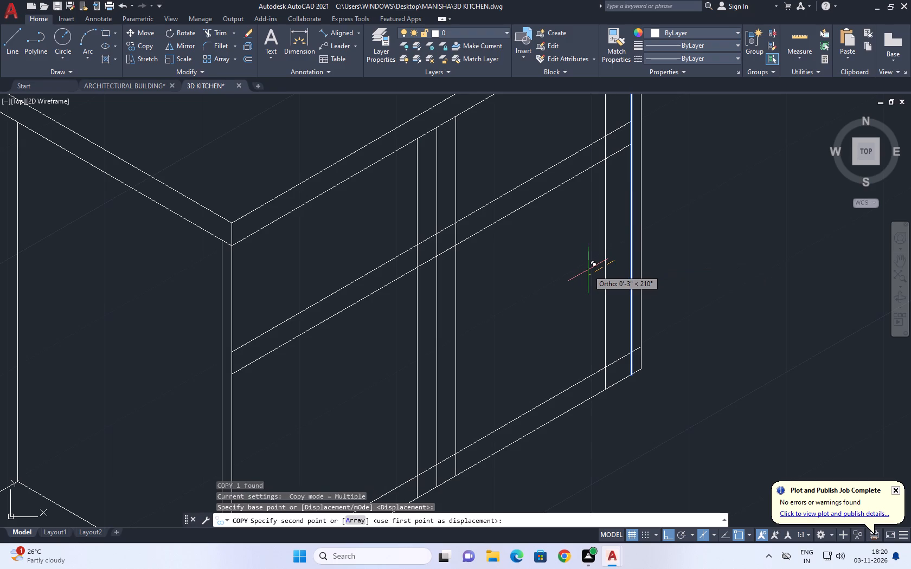
text(2)
key(space)
middle_drag(420, 348, 621, 217)
key(Escape)
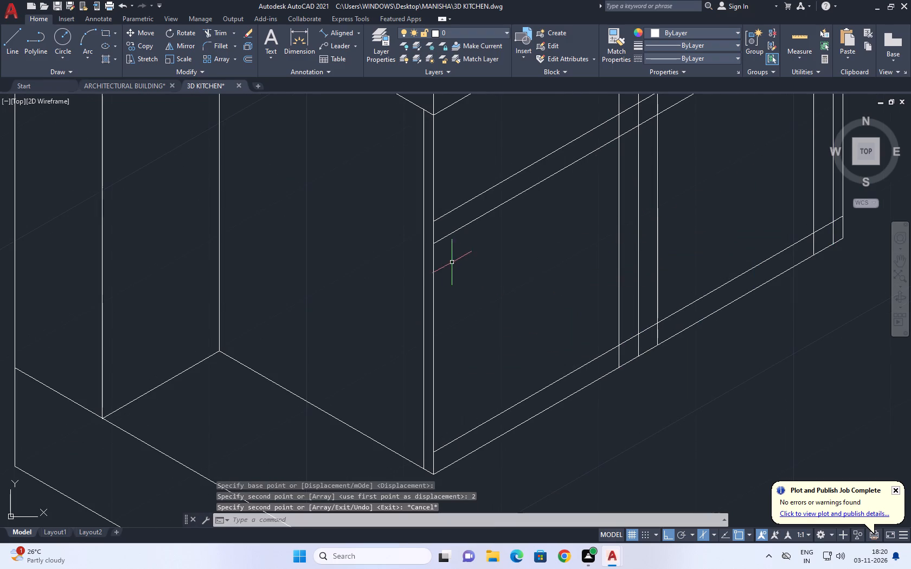
Copy the near front vertical edge 2" inward along the base unit's front face.
click(433, 259)
middle_drag(494, 261, 482, 271)
key(c)
key(o)
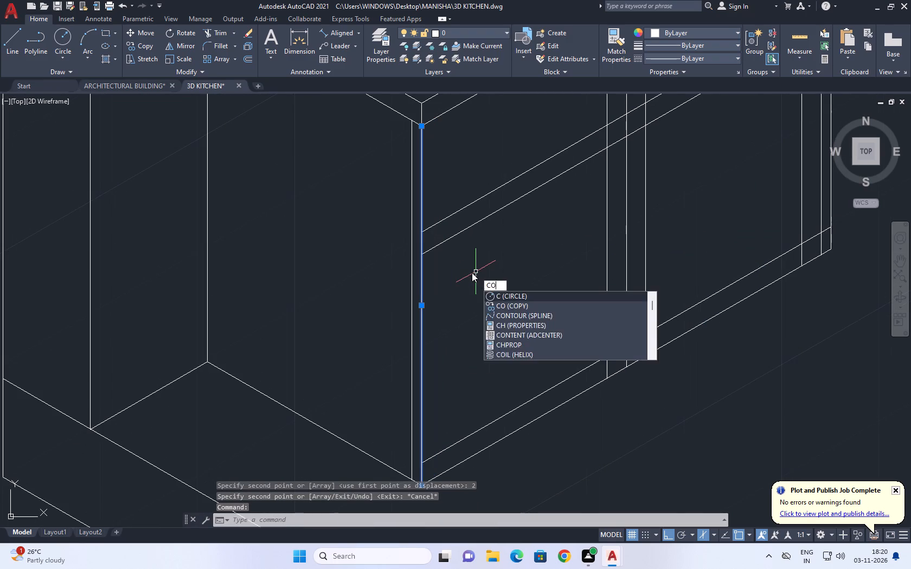
key(space)
click(454, 281)
text(2)
key(space)
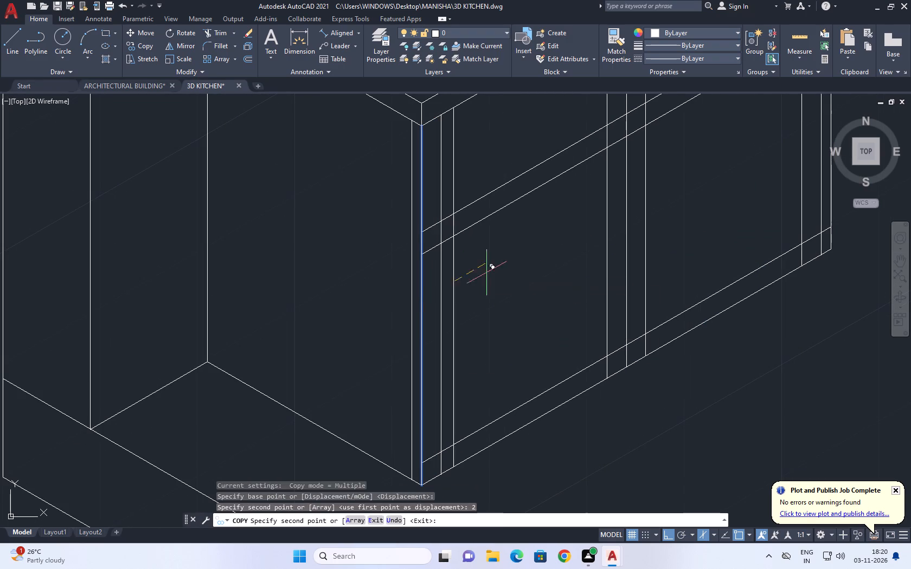
key(Escape)
Trim the near door panel's upper corner, removing the inner vertical above the lower dividing line and that line's overhanging end.
middle_drag(482, 223, 489, 278)
text(TR)
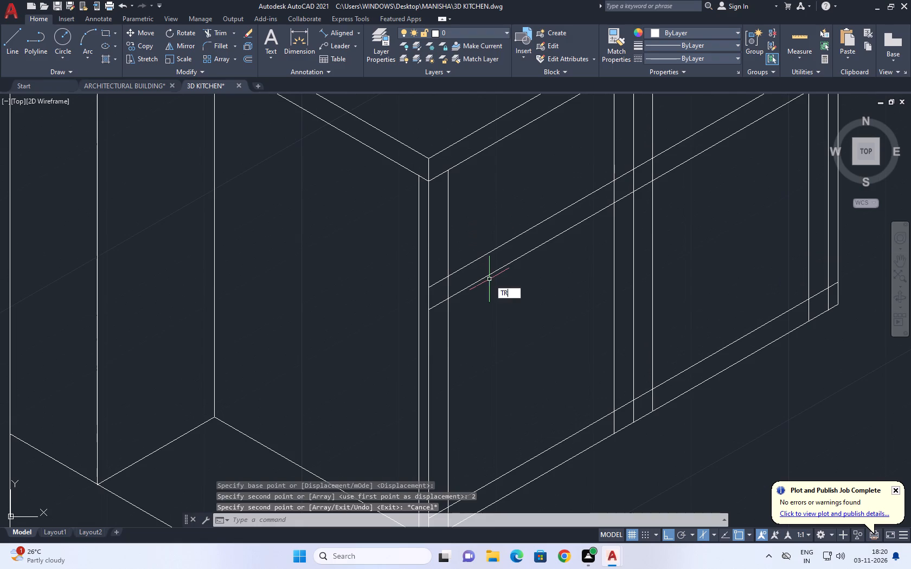
key(space)
click(446, 217)
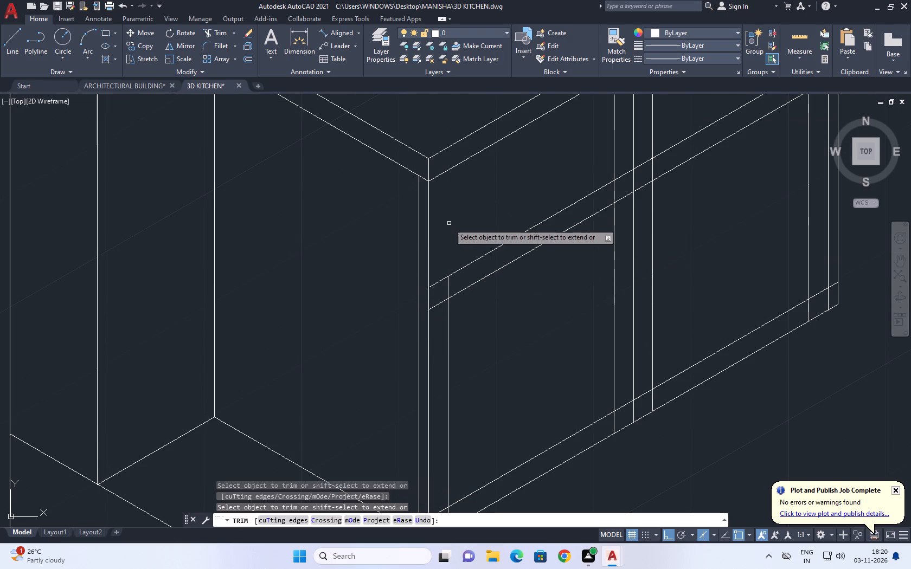
scroll(454, 293, up, 1)
click(428, 330)
click(444, 283)
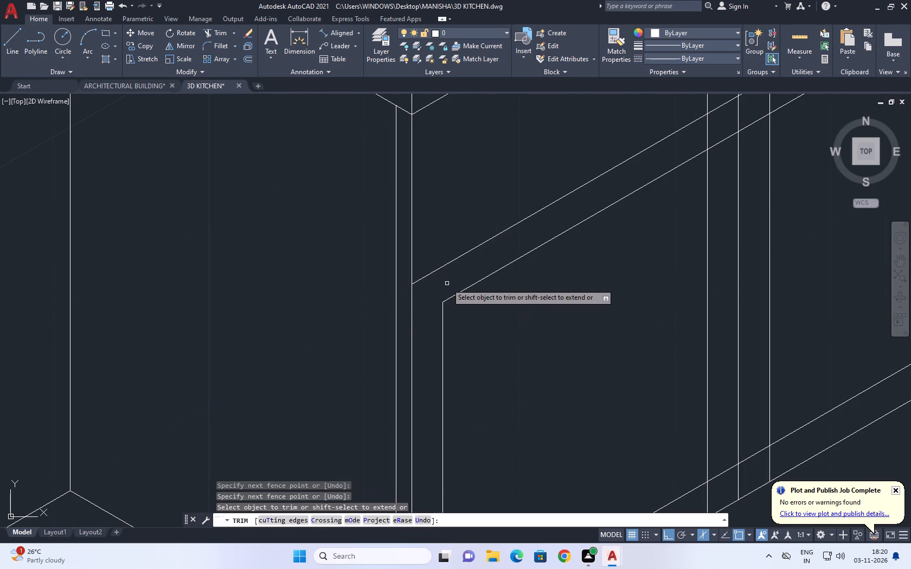
Trim the three middle vertical lines above the upper dividing line to leave the drawer front clear.
scroll(447, 283, down, 2)
middle_drag(534, 229, 511, 327)
click(506, 306)
click(575, 264)
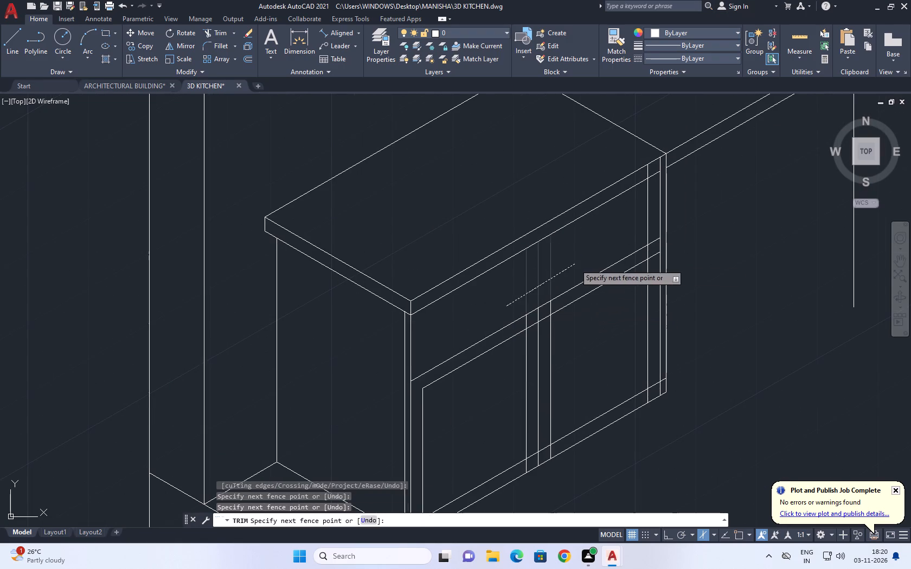
Trim the outer middle verticals between the two dividing lines and the lower dividing line between them to form the door corners.
scroll(541, 334, up, 2)
scroll(496, 309, up, 1)
click(496, 304)
click(522, 345)
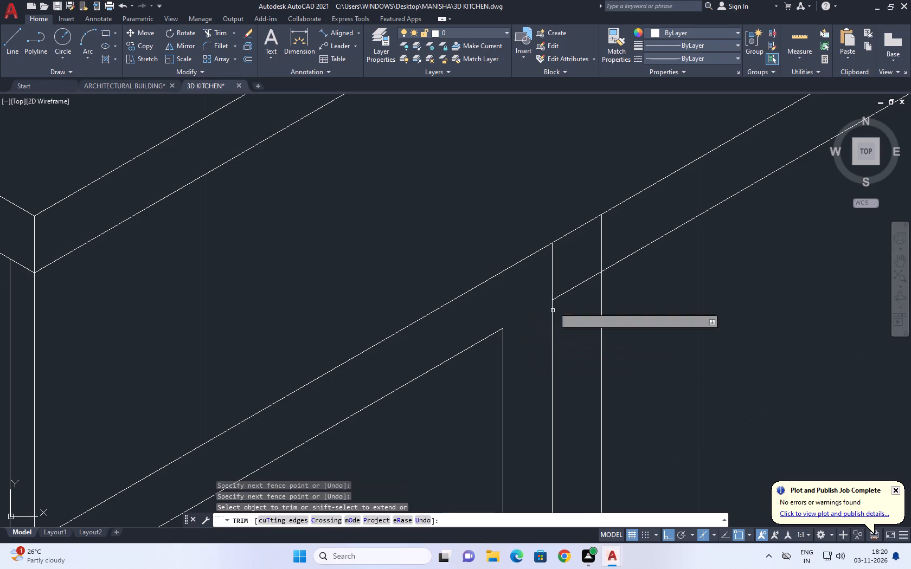
drag(606, 237, 600, 243)
click(577, 299)
scroll(564, 275, down, 5)
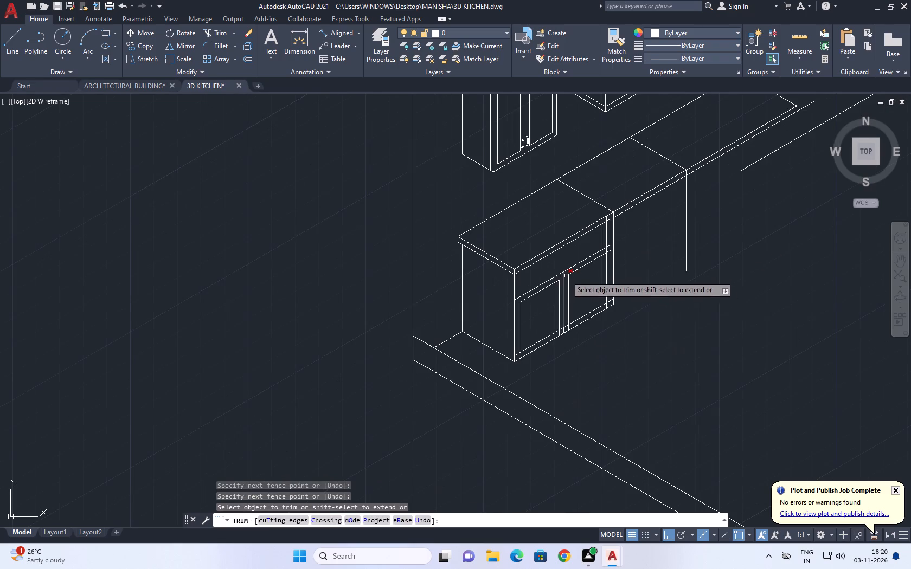
Trim the overlapping line ends at the bottom corners of both door panels to close the inner door frames.
scroll(561, 330, up, 2)
scroll(416, 395, up, 3)
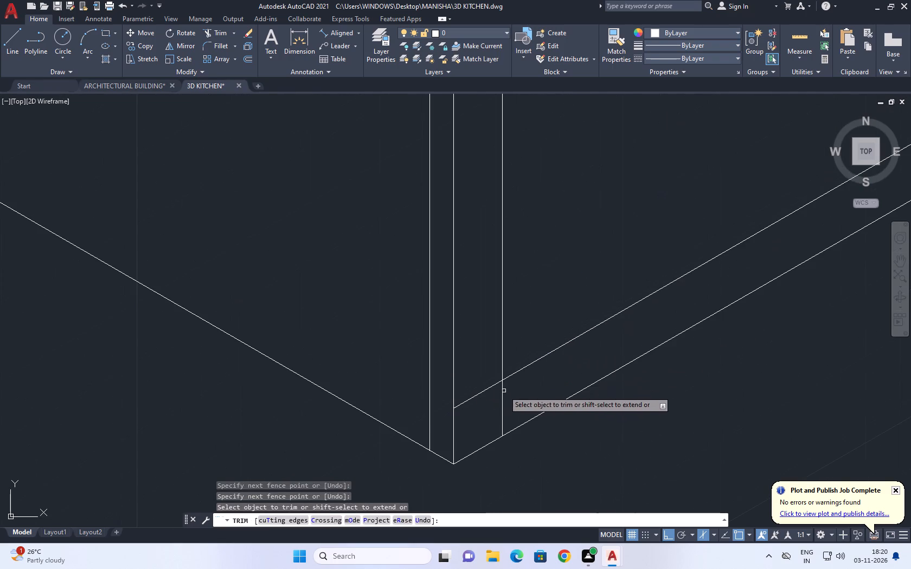
click(506, 397)
click(478, 379)
scroll(491, 377, down, 4)
scroll(554, 345, up, 4)
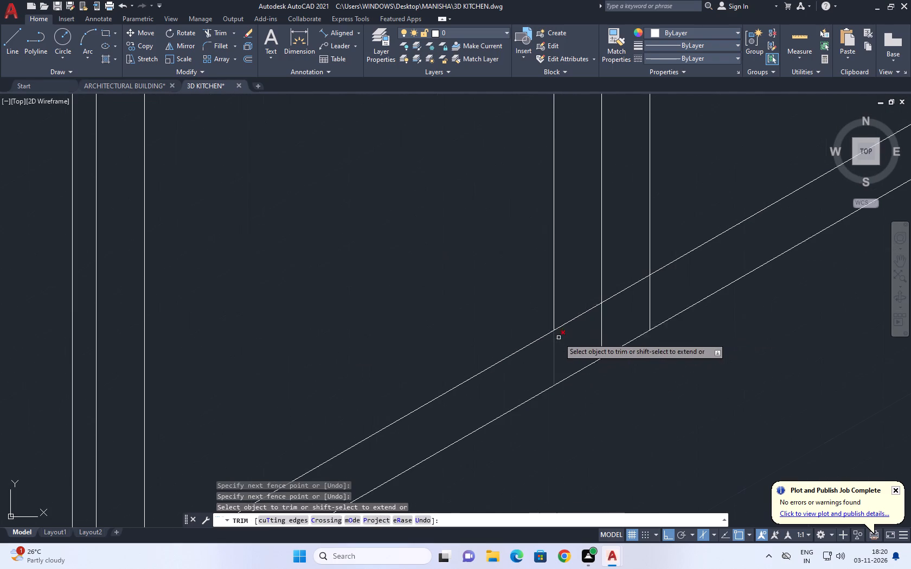
click(573, 298)
click(549, 357)
click(621, 286)
click(664, 298)
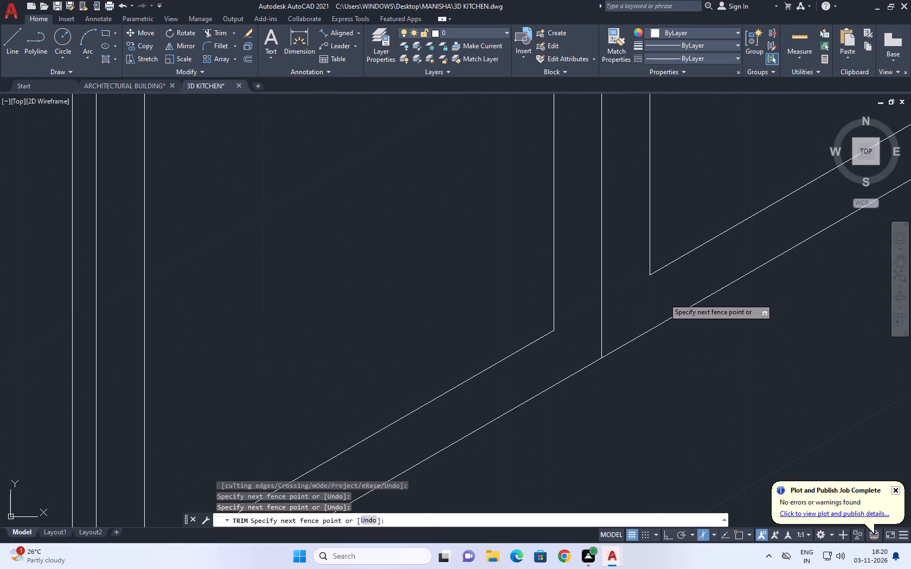
middle_drag(632, 289, 472, 393)
scroll(330, 370, down, 4)
scroll(414, 339, up, 4)
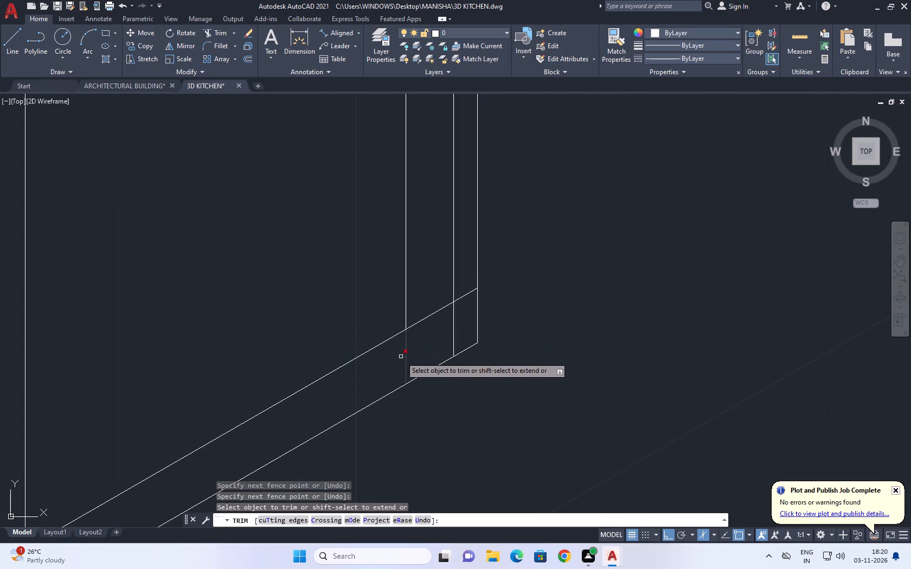
drag(400, 356, 406, 348)
click(433, 299)
Trim the far door panel's upper corner, removing the lower dividing line's overhang and the inner vertical above it through the drawer front.
middle_drag(463, 236, 522, 410)
scroll(587, 345, down, 4)
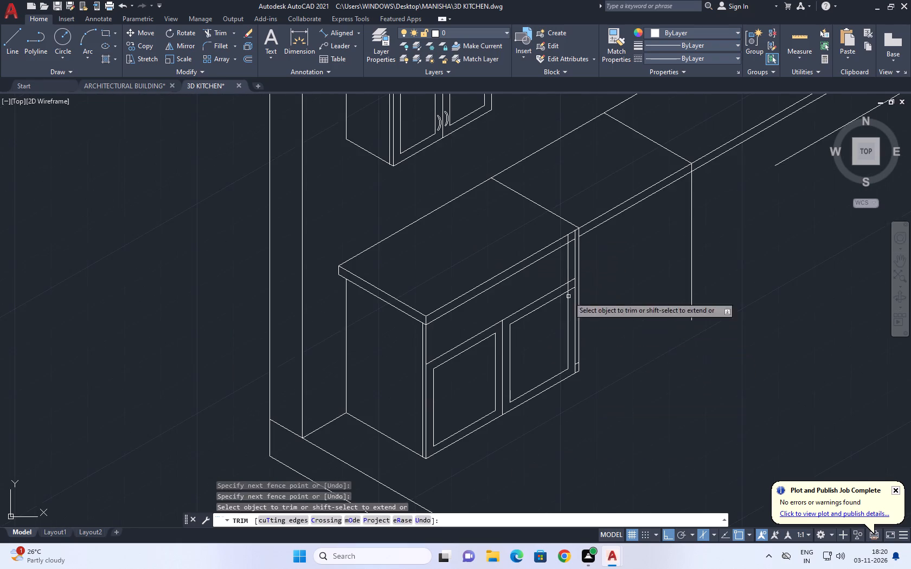
scroll(562, 268, up, 3)
click(572, 302)
click(595, 331)
middle_drag(586, 268, 605, 383)
click(600, 294)
click(574, 326)
click(603, 229)
click(581, 236)
right_click(708, 275)
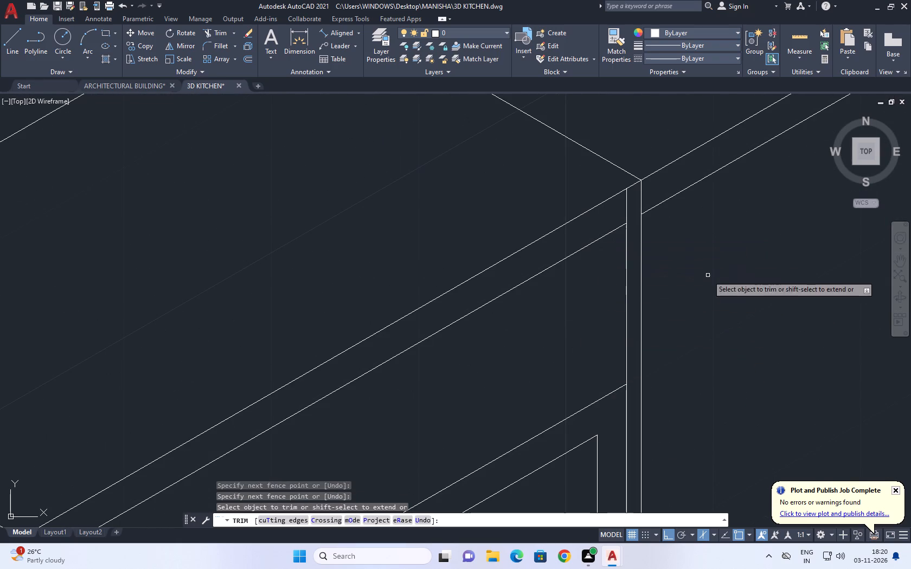
click(736, 301)
Erase the short leftover line between the two far vertical edges near the base unit's bottom.
scroll(658, 315, down, 5)
middle_click(650, 372)
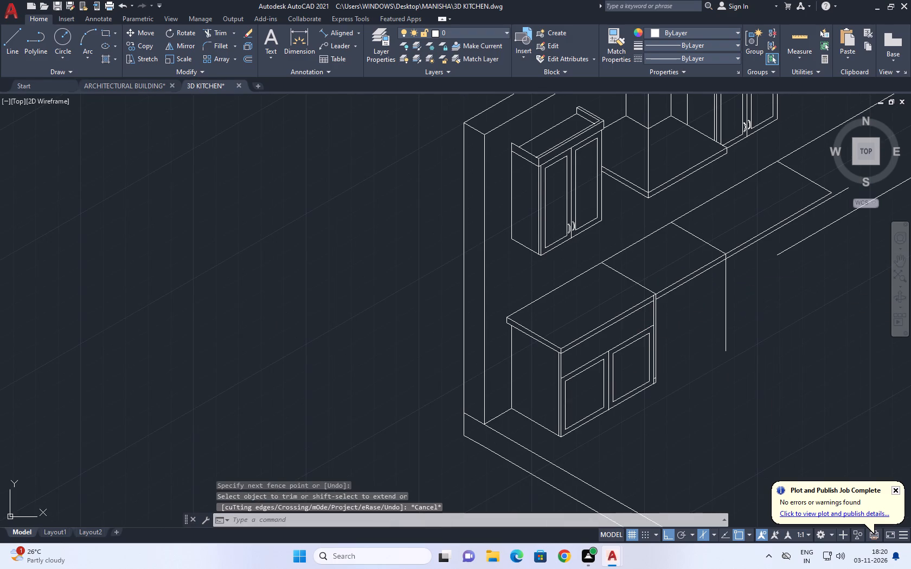
middle_drag(665, 306, 660, 329)
scroll(646, 413, up, 3)
click(638, 358)
click(670, 385)
right_click(671, 314)
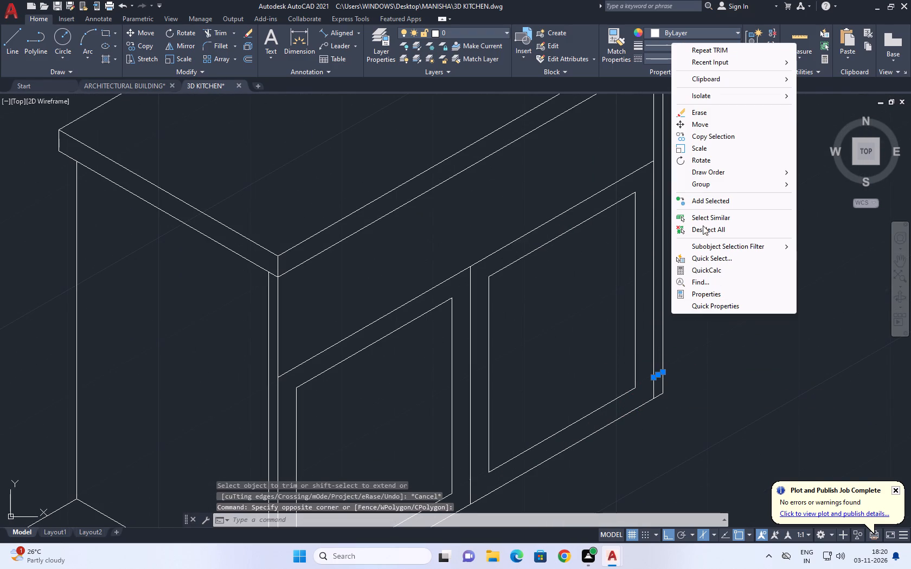
click(694, 110)
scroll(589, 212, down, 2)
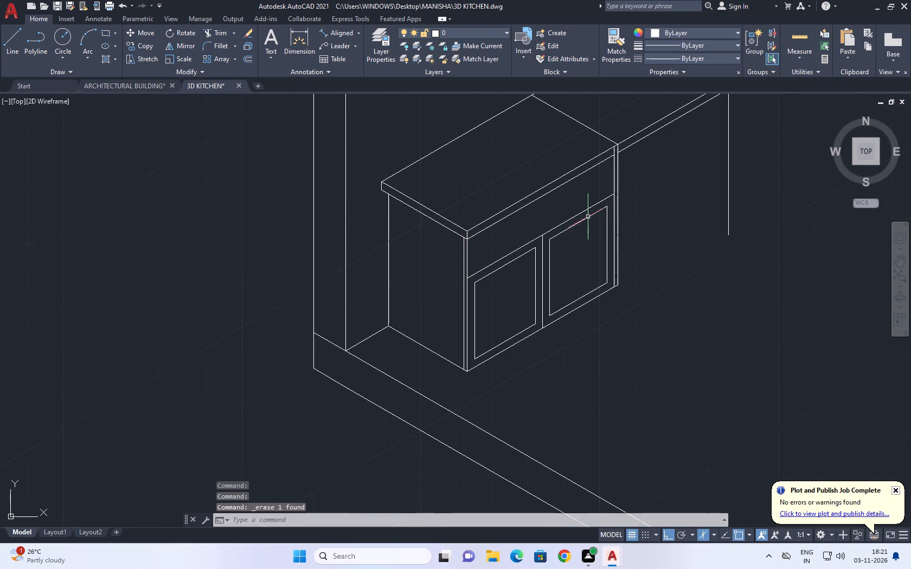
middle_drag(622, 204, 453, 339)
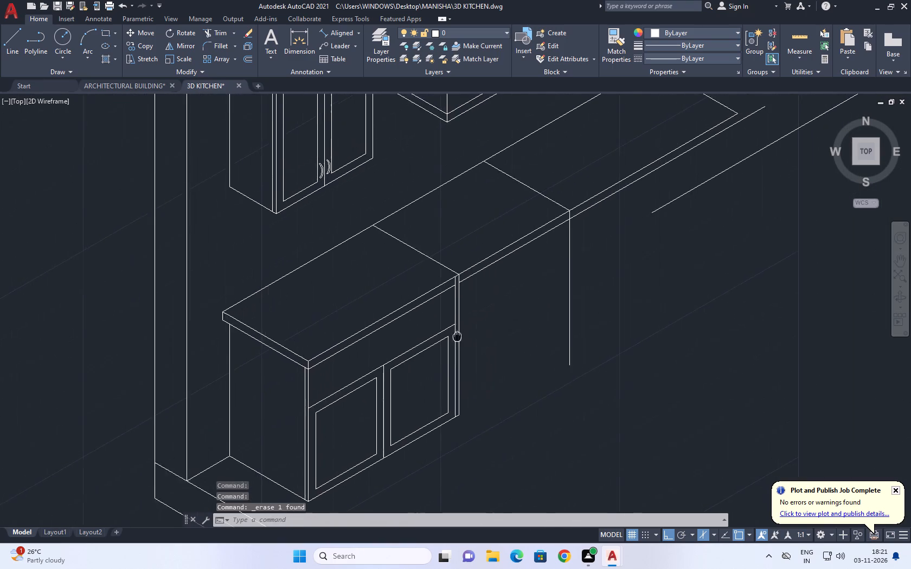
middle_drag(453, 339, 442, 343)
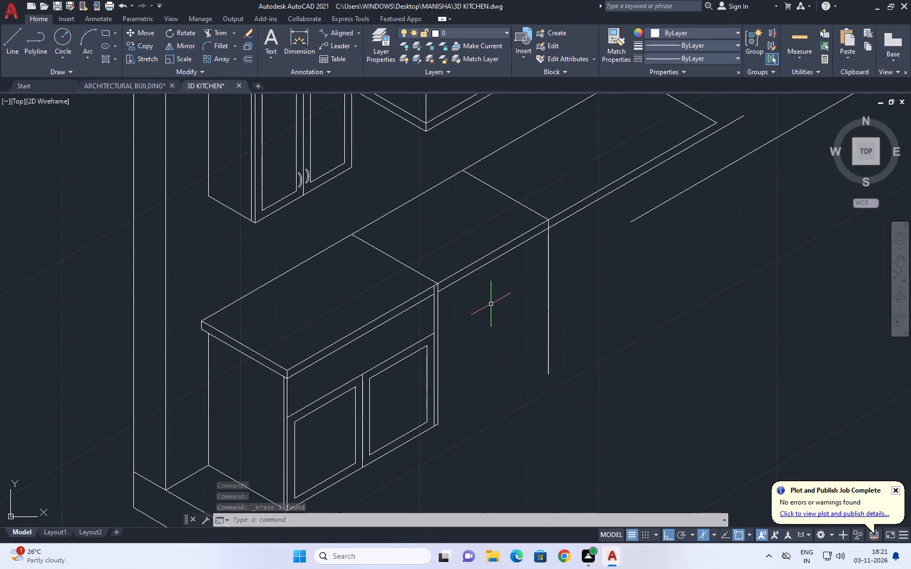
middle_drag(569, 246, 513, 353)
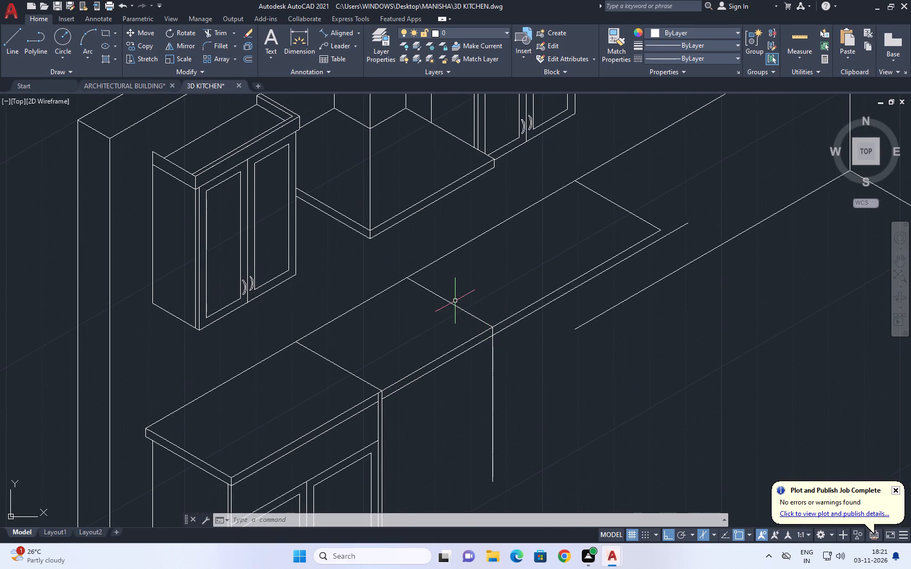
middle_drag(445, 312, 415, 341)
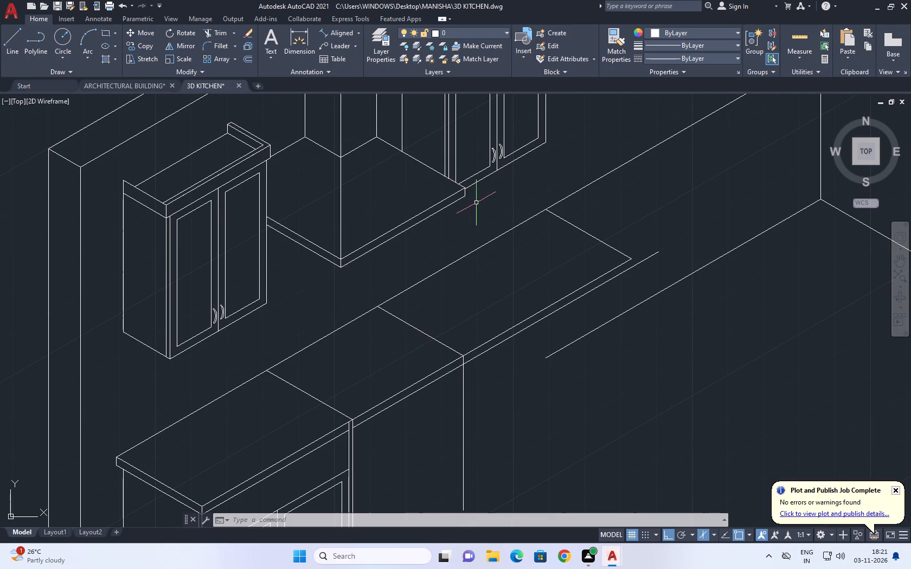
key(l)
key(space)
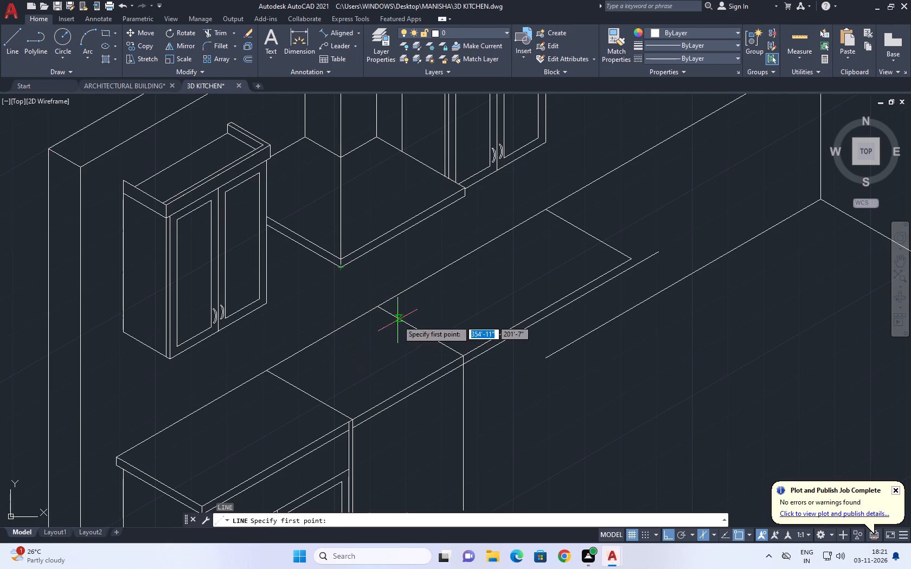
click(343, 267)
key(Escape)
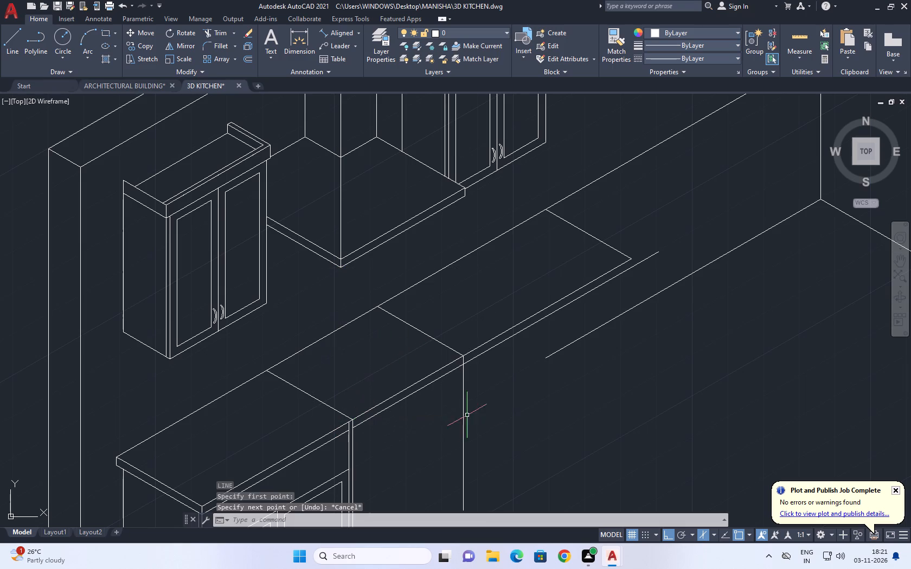
Erase the second countertop division line and the vertical edge below it, beyond the finished base unit.
middle_drag(478, 434, 458, 359)
drag(456, 318, 455, 326)
drag(425, 376, 419, 387)
click(426, 240)
click(393, 262)
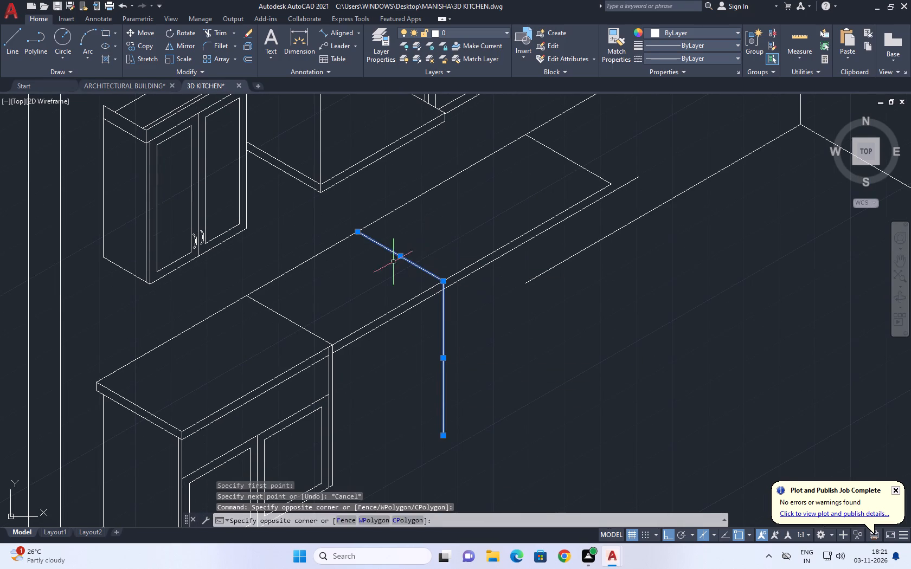
key(Delete)
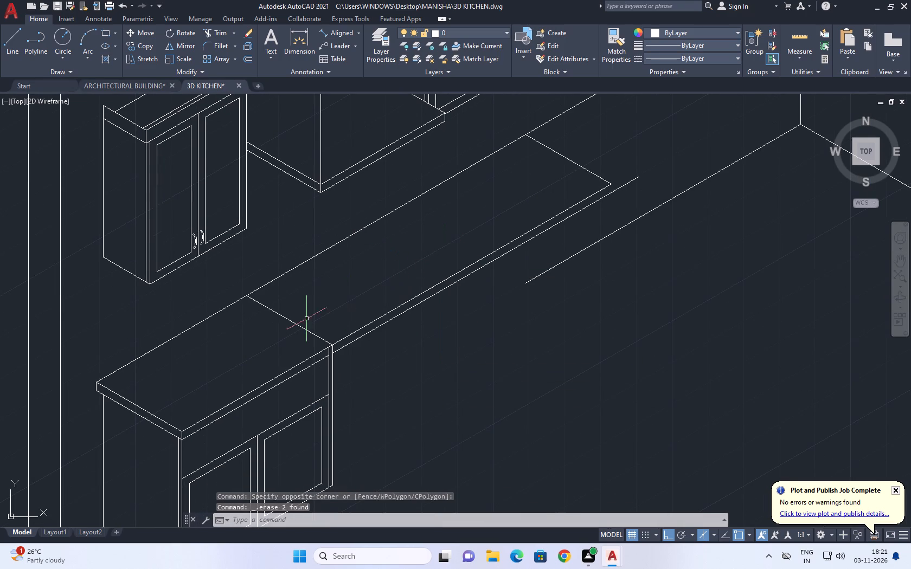
Copy the base unit's countertop division line and far vertical edge 42" along the countertop.
click(332, 311)
click(287, 322)
scroll(330, 372, up, 1)
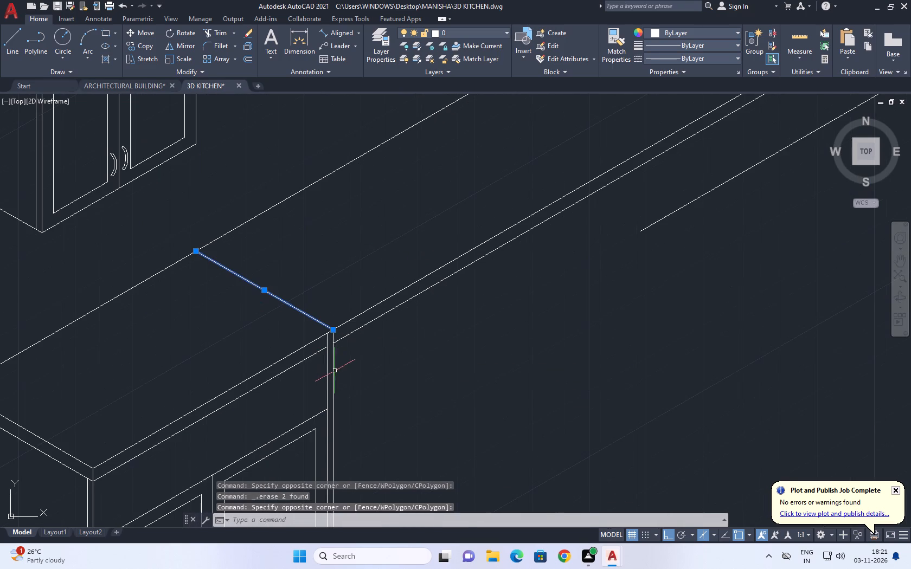
click(335, 370)
click(329, 368)
key(c)
key(o)
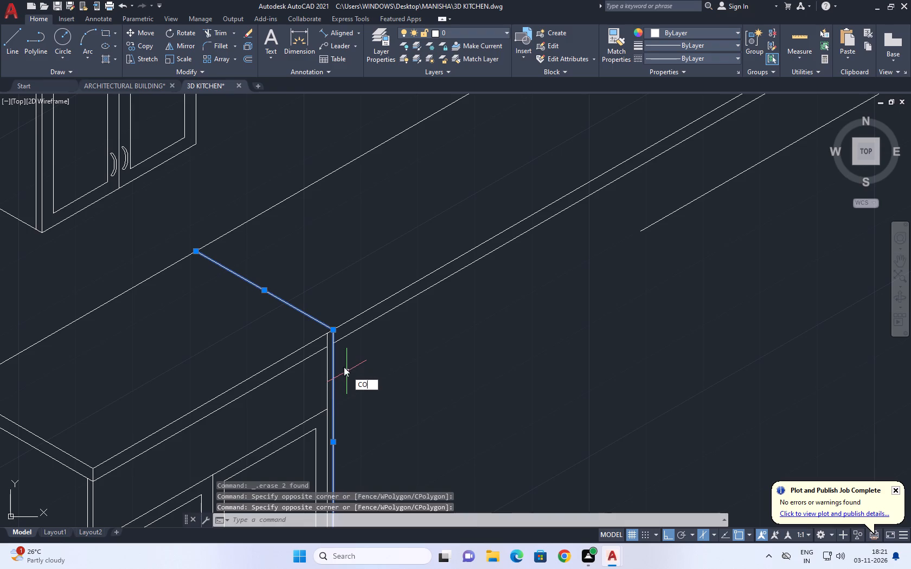
key(space)
click(333, 329)
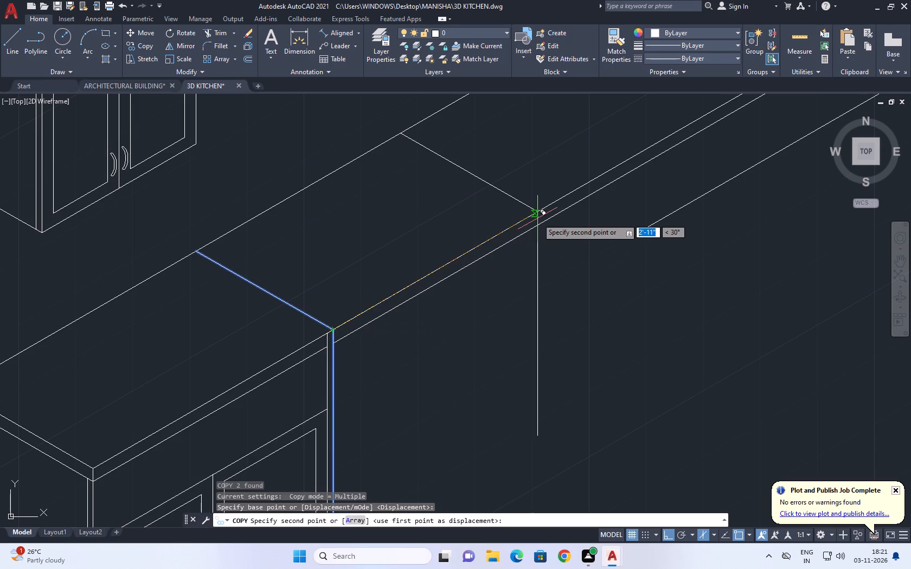
key(4)
key(2)
key(Return)
scroll(493, 295, down, 2)
key(Escape)
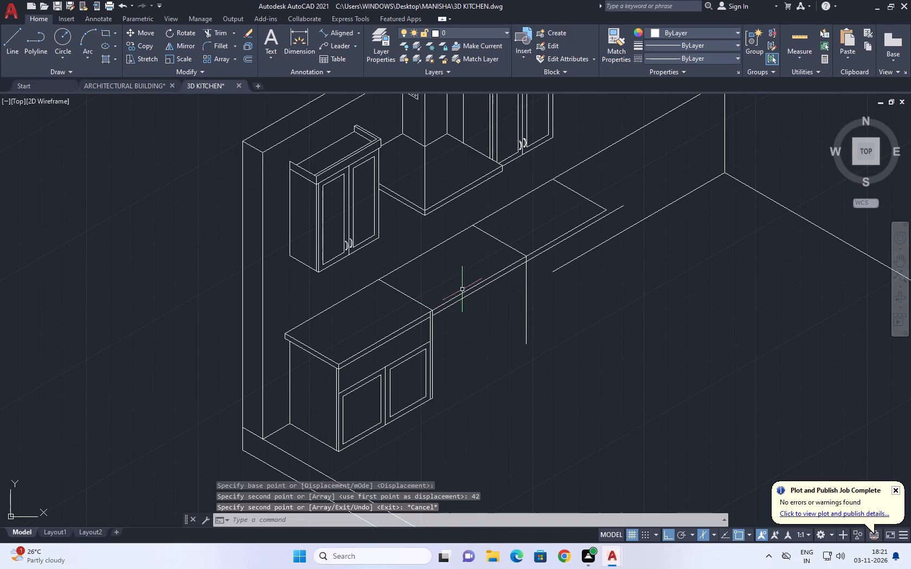
Draw a line along the countertop's back edge between the two division lines.
middle_drag(441, 303, 503, 337)
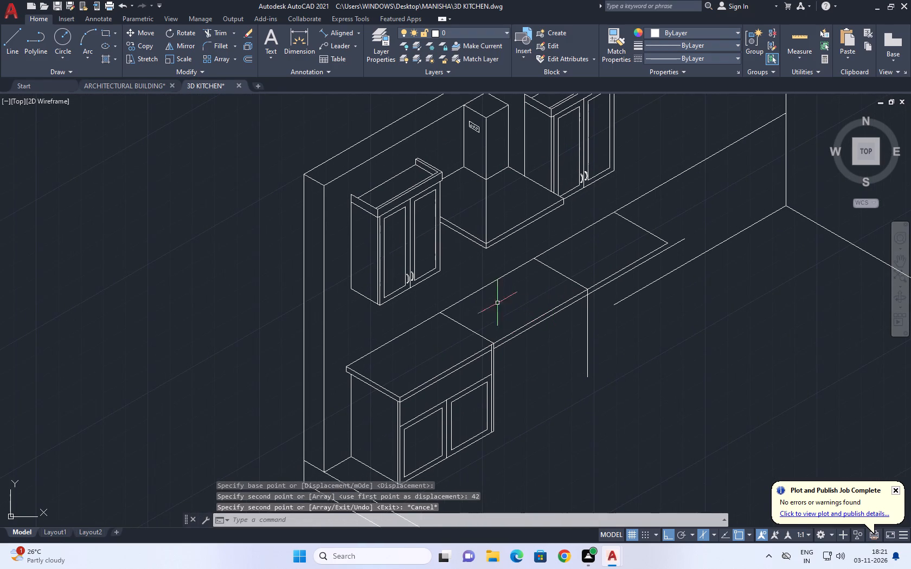
scroll(490, 311, up, 1)
middle_drag(532, 289, 528, 320)
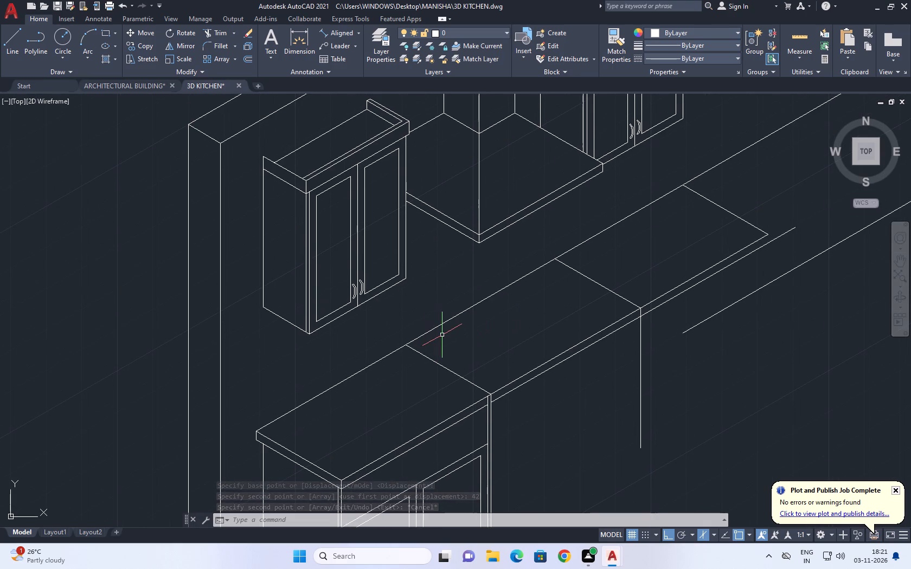
key(l)
key(space)
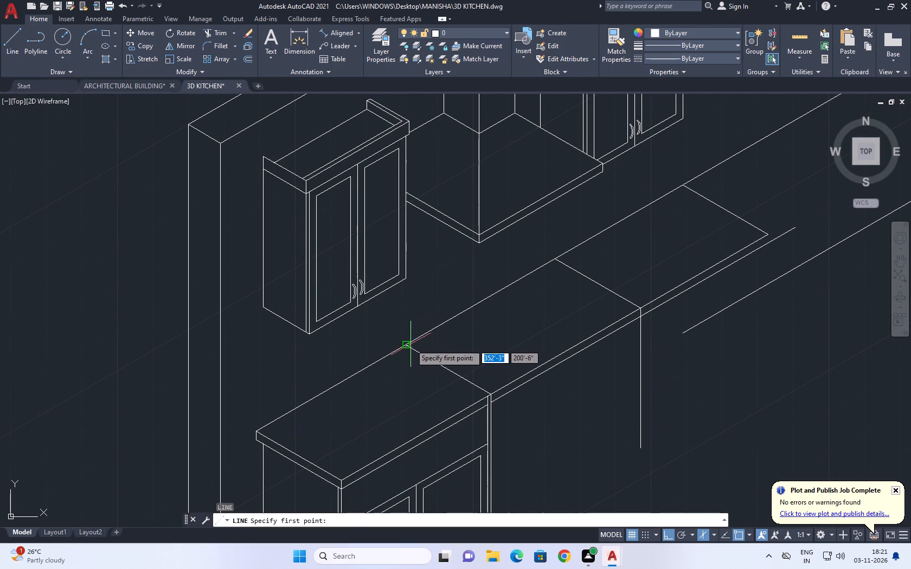
click(405, 345)
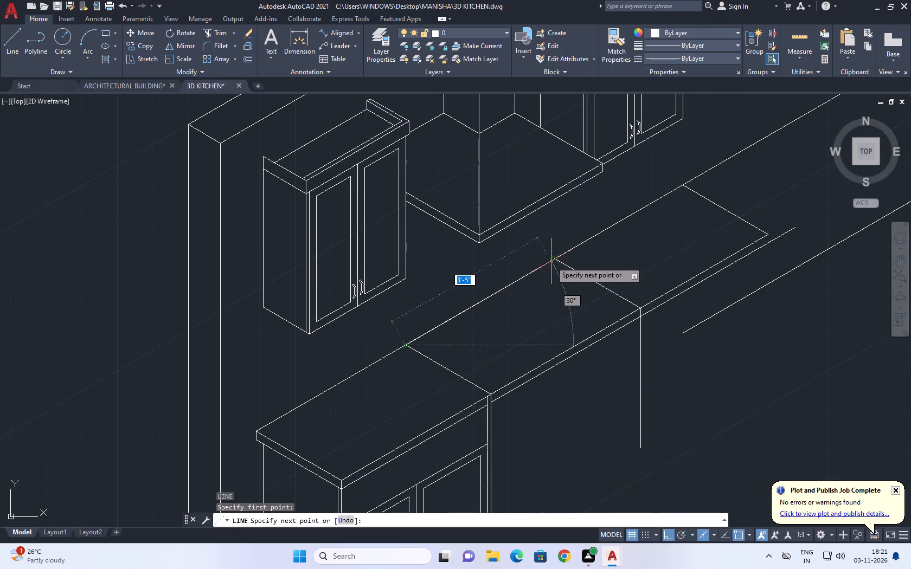
click(554, 258)
key(space)
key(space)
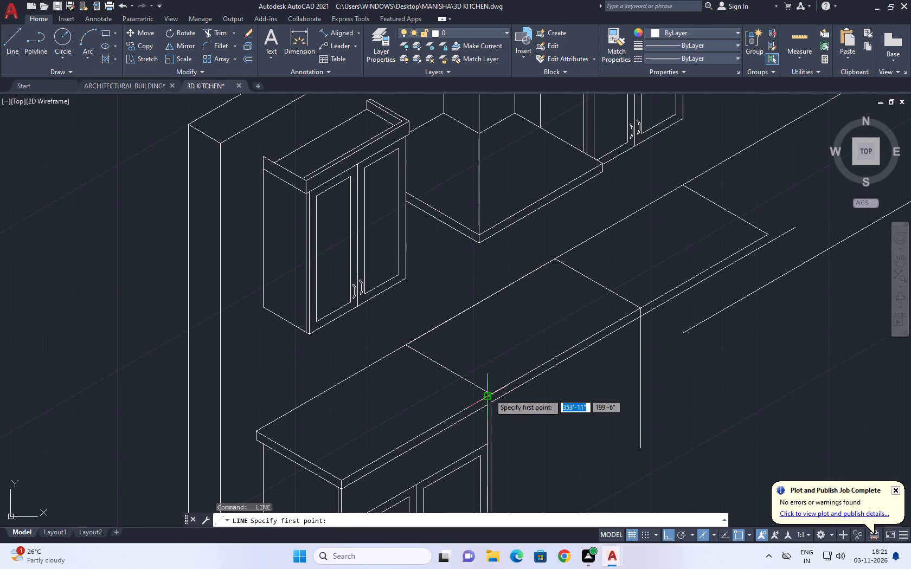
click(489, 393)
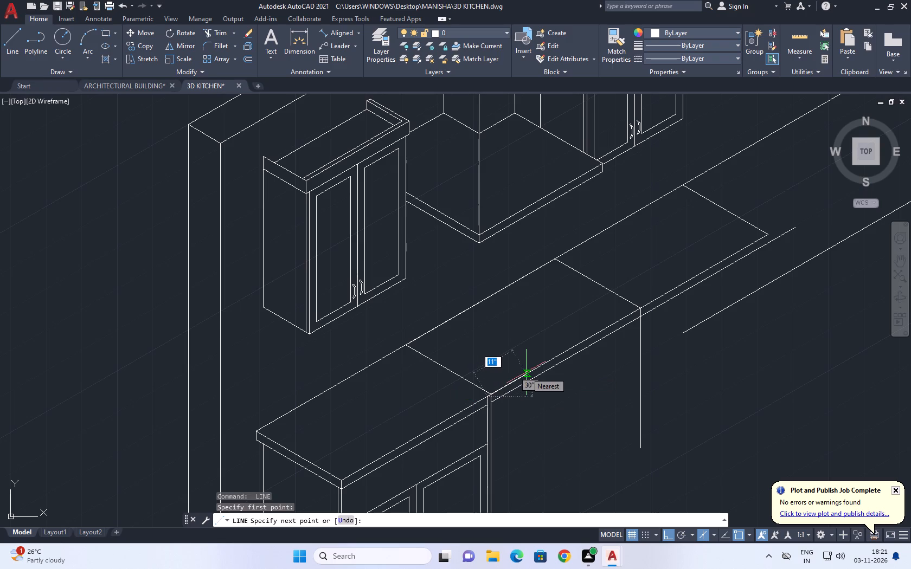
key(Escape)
Draw a 3'-6" line along the countertop's front top edge between the two division lines.
key(space)
scroll(495, 389, up, 1)
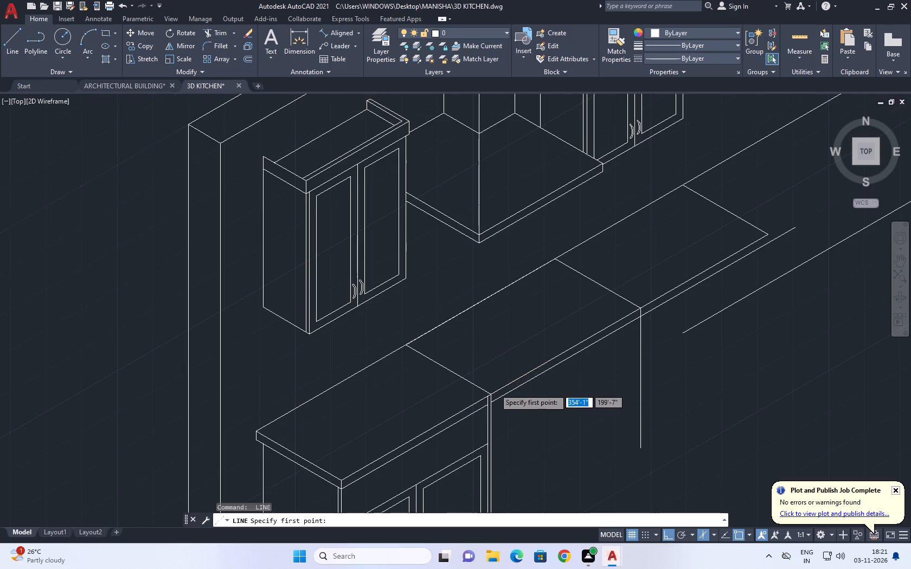
scroll(495, 389, up, 2)
click(479, 417)
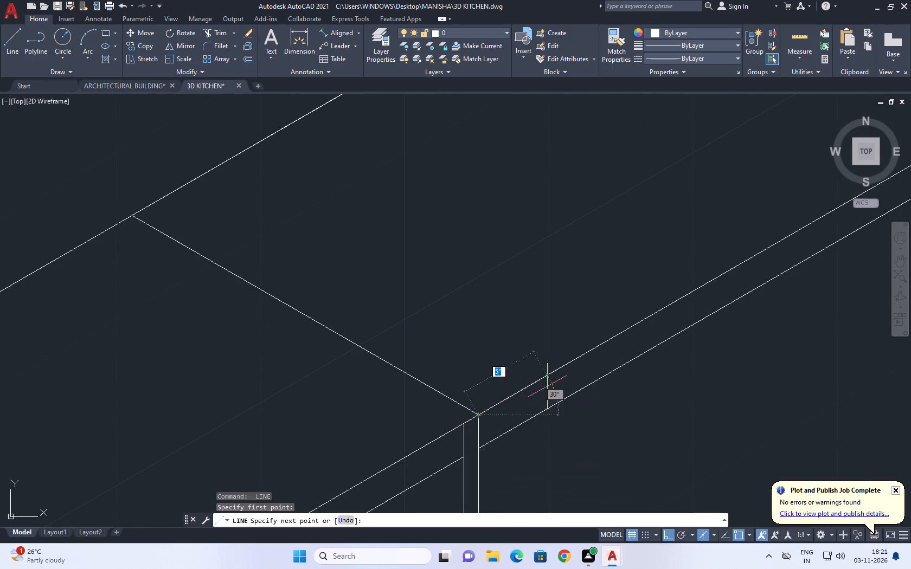
scroll(549, 386, down, 1)
middle_drag(790, 266, 356, 409)
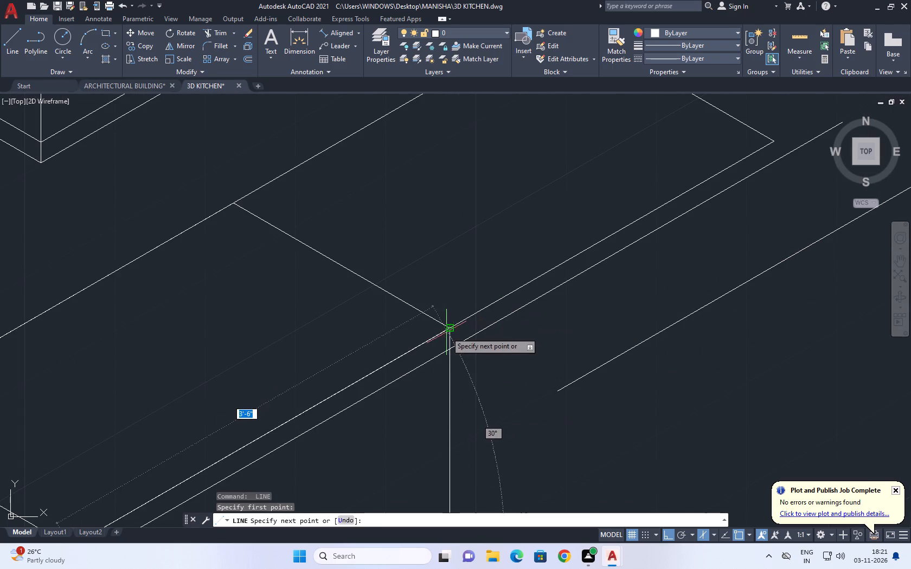
click(447, 331)
key(space)
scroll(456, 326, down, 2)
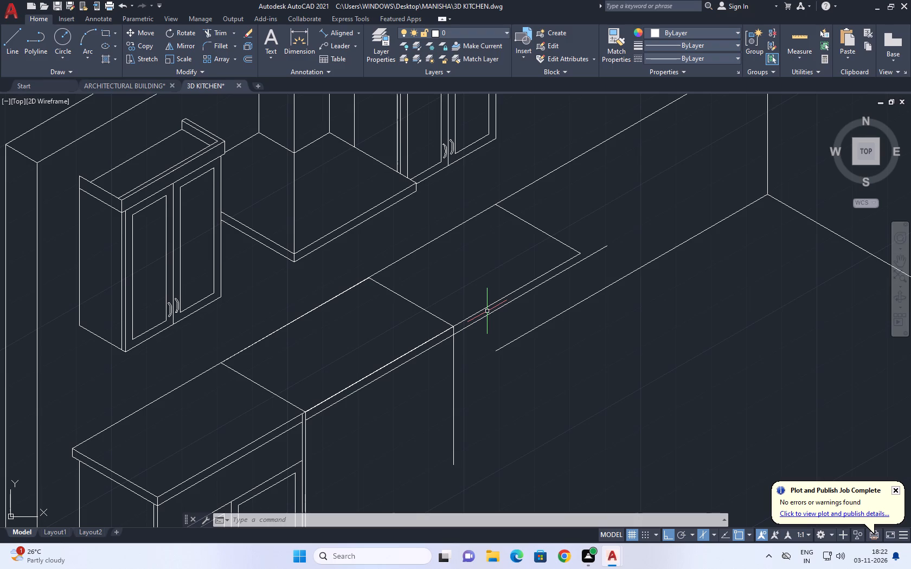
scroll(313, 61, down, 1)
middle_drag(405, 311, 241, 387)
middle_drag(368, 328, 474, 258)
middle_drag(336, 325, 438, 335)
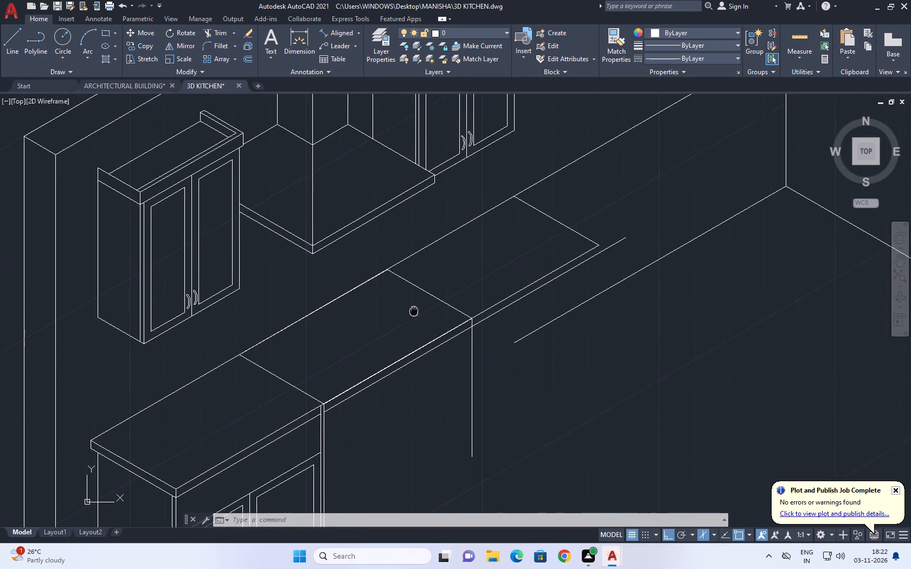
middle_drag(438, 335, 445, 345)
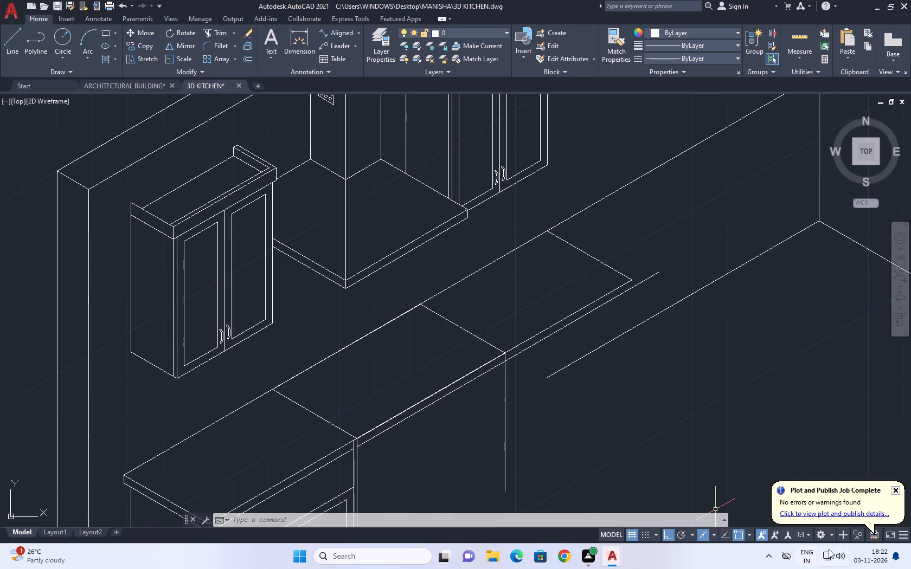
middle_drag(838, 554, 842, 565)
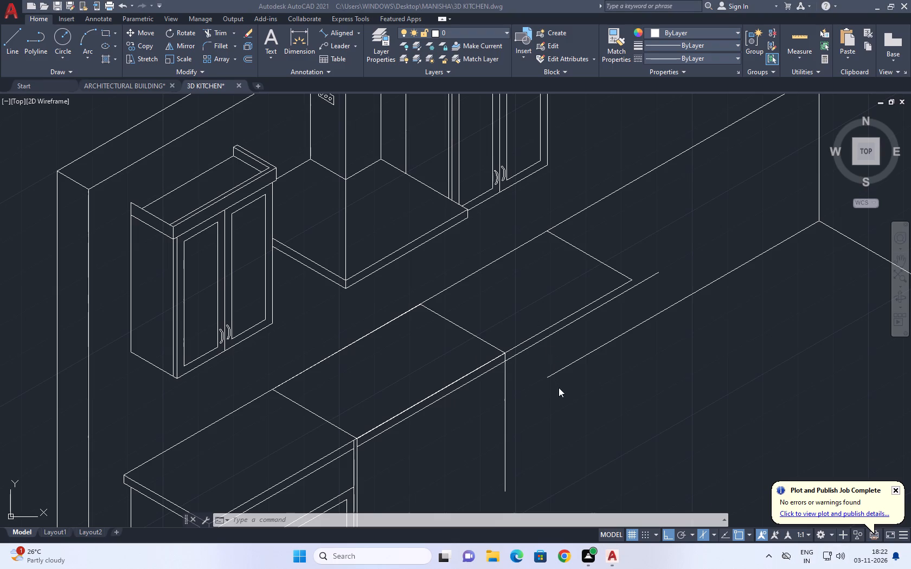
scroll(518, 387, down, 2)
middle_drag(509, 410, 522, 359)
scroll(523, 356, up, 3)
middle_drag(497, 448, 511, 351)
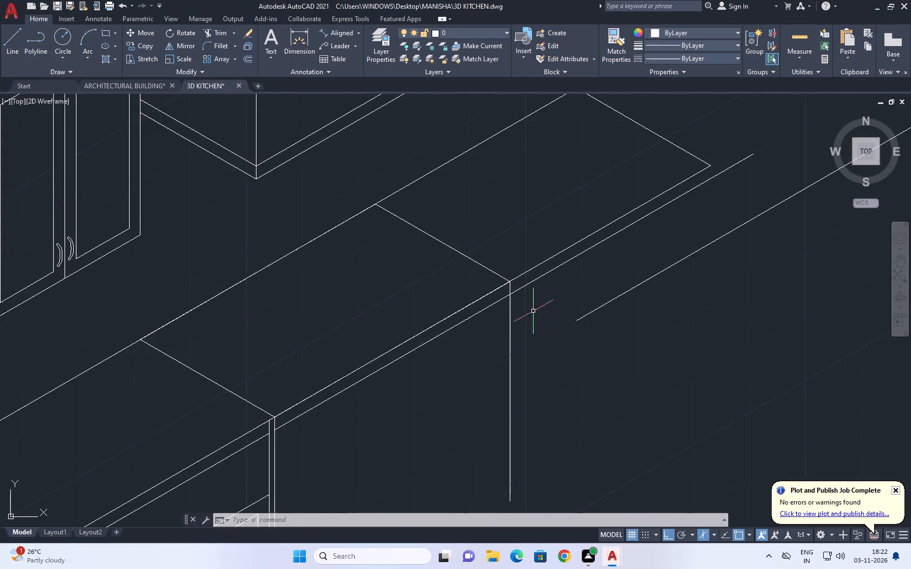
Extend the first base unit's bottom front edge to the far vertical edge of the 42" section.
scroll(495, 341, down, 2)
middle_drag(491, 385, 512, 306)
middle_drag(513, 300, 521, 310)
scroll(524, 311, down, 3)
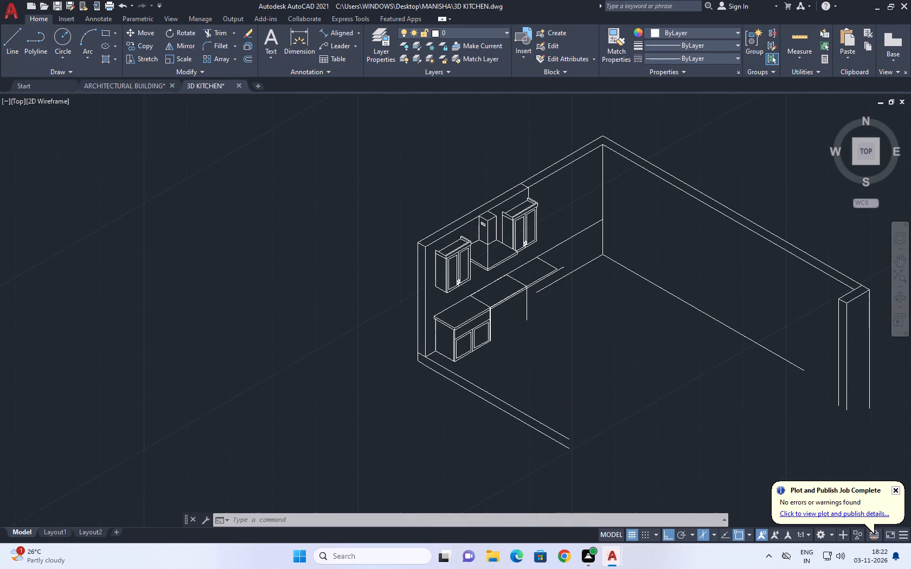
scroll(524, 313, up, 3)
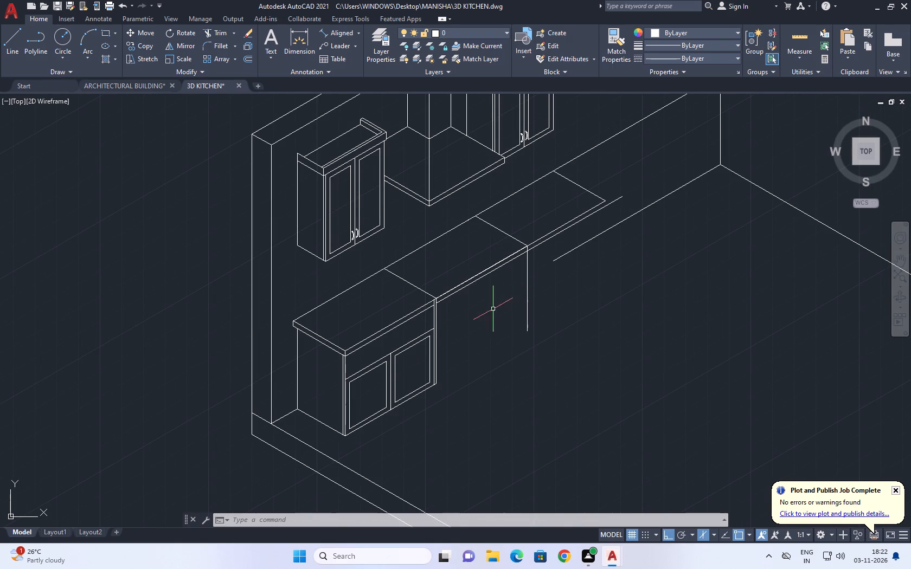
middle_drag(463, 386, 450, 443)
key(e)
key(space)
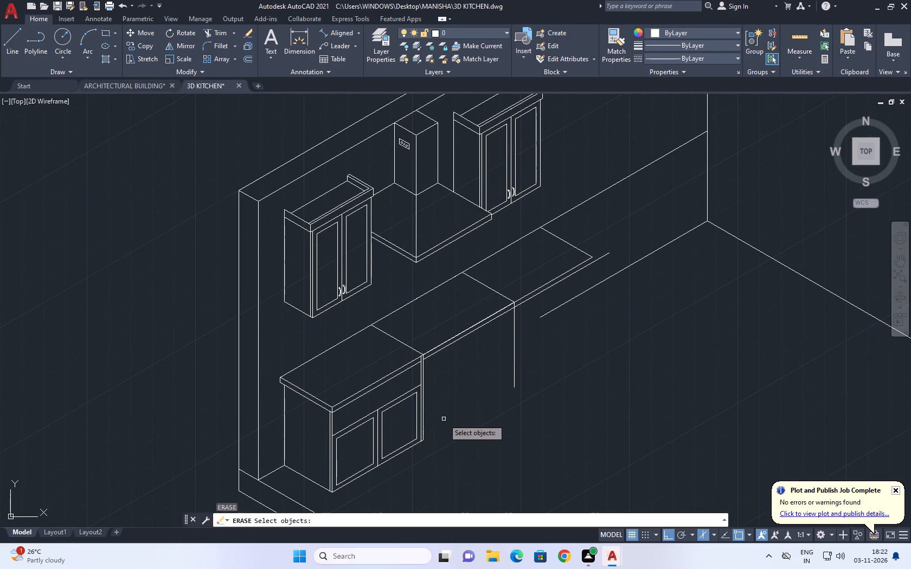
key(Escape)
text(EX)
key(space)
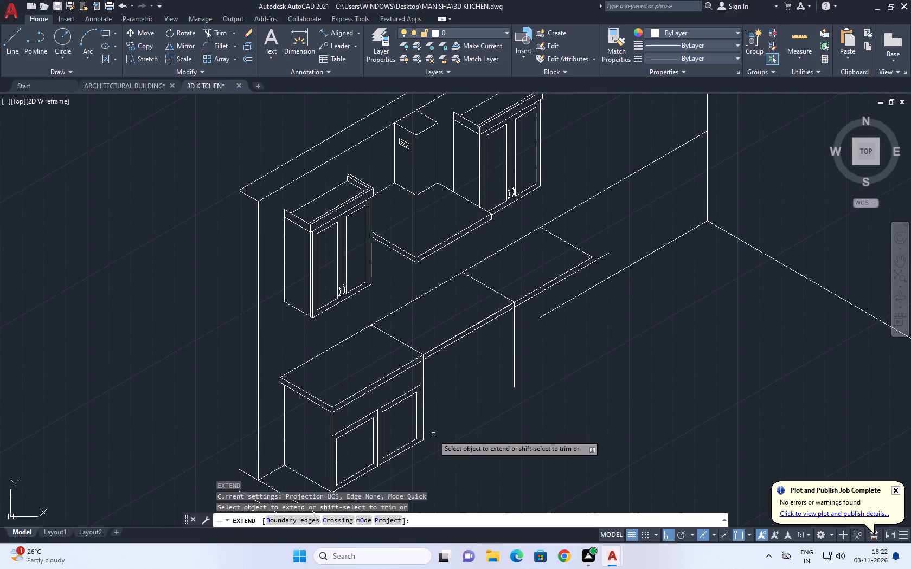
scroll(424, 442, up, 1)
click(420, 441)
click(408, 447)
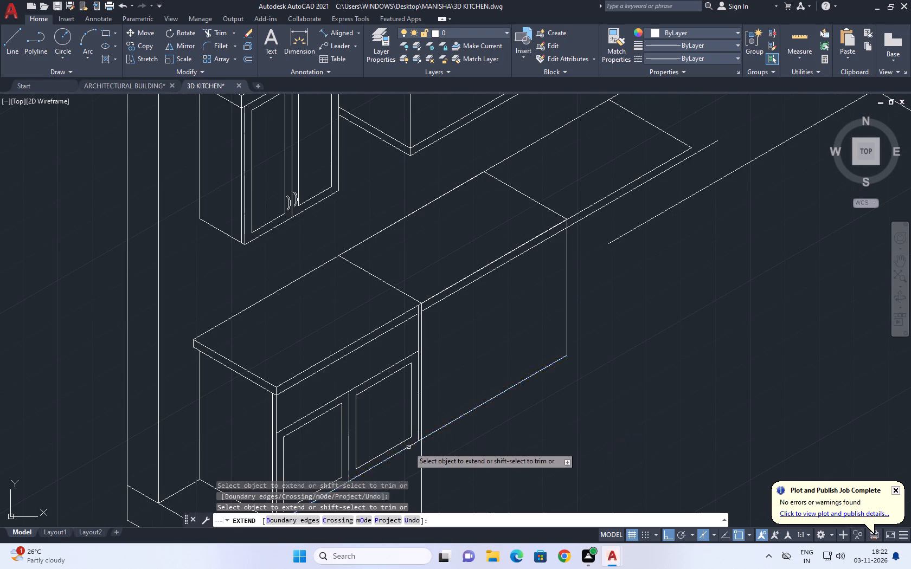
Trim the vertical line between the two sections where it runs below the units' bottom edge.
scroll(473, 421, down, 3)
key(Escape)
text(TR)
key(space)
click(458, 440)
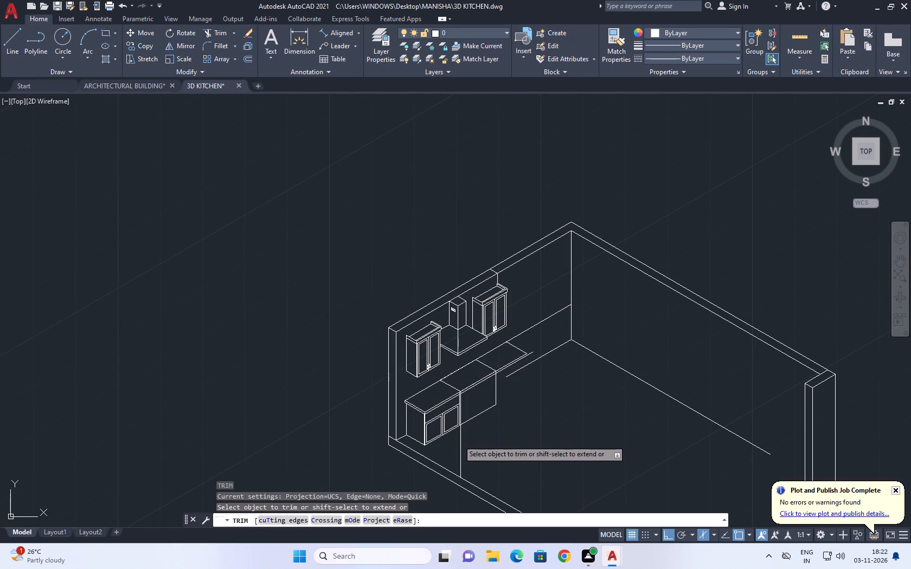
click(466, 442)
key(Escape)
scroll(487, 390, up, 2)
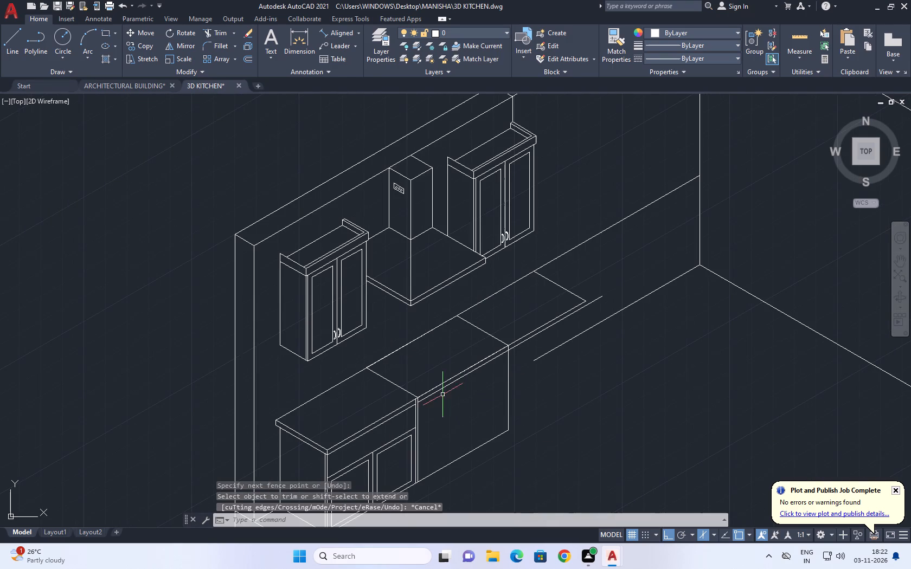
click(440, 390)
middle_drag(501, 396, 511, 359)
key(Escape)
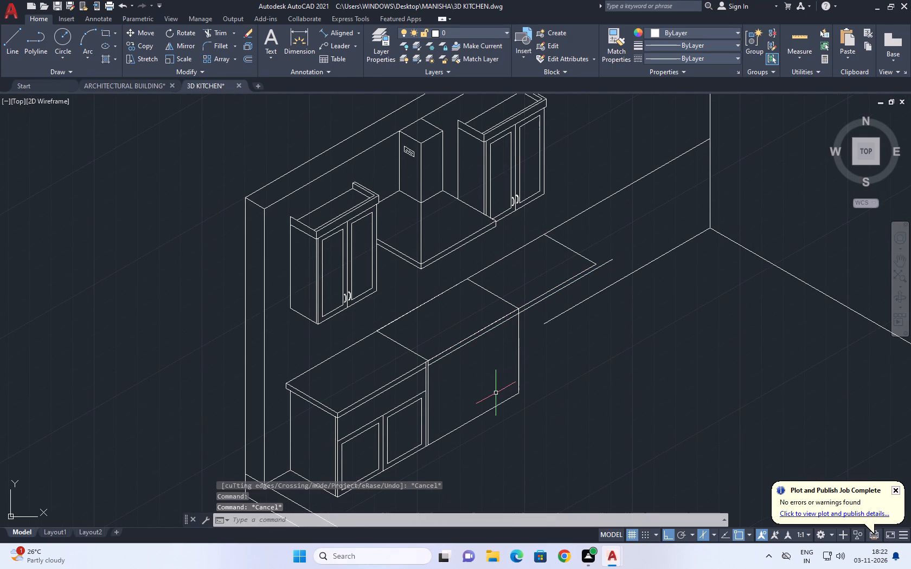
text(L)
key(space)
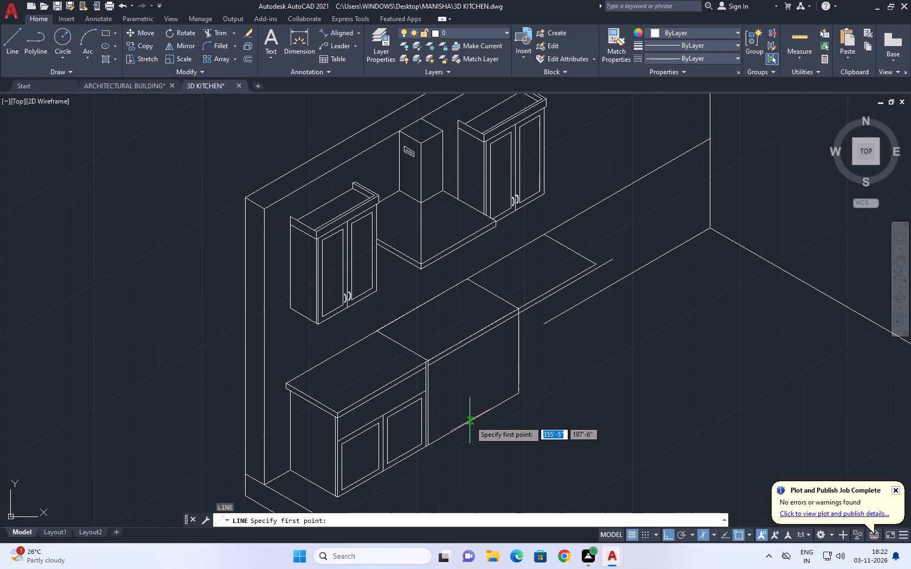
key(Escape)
Trim the countertop's lower front edge beyond the 42" section's far vertical edge.
middle_drag(534, 321, 533, 372)
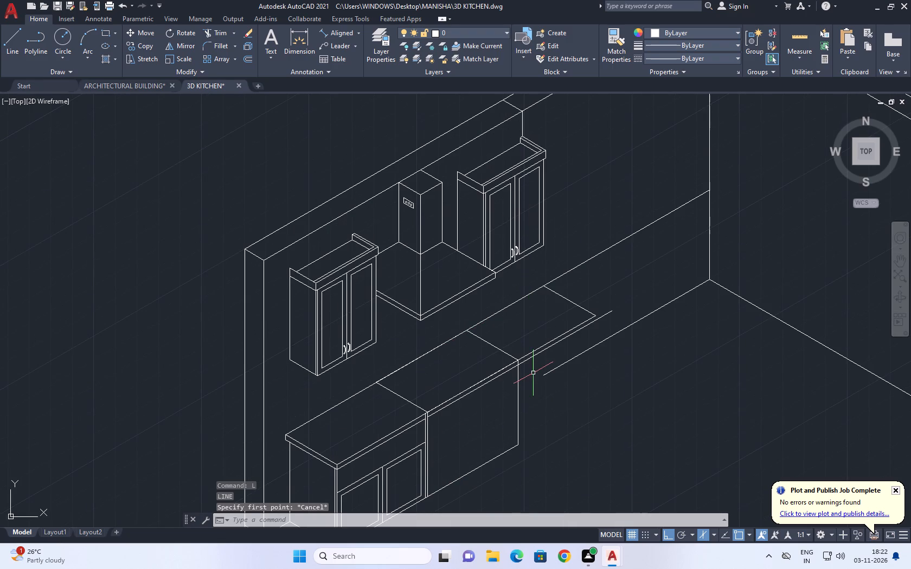
key(t)
text(R)
key(space)
click(531, 357)
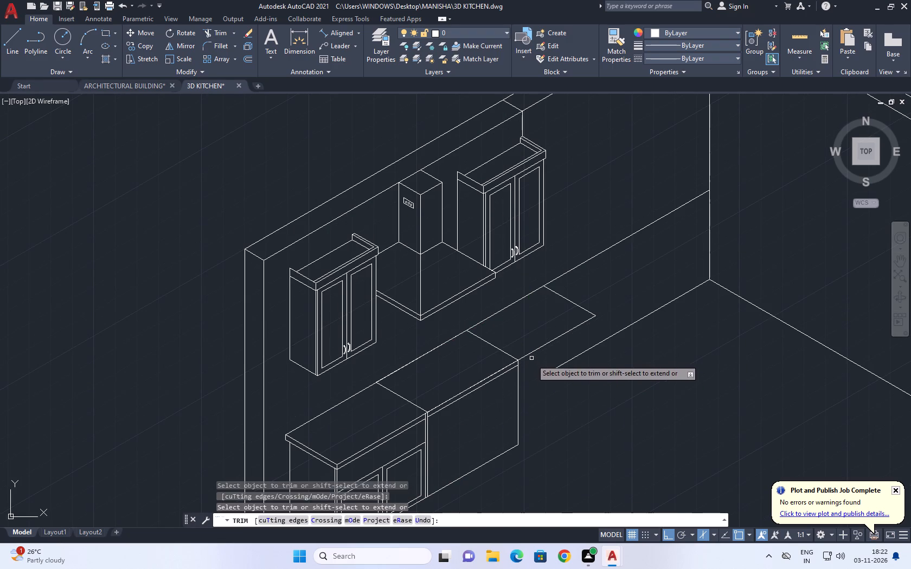
key(Escape)
Draw a vertical line from the middle of the 42" section's lower countertop edge down past its bottom edge.
middle_drag(523, 382, 544, 297)
key(l)
key(space)
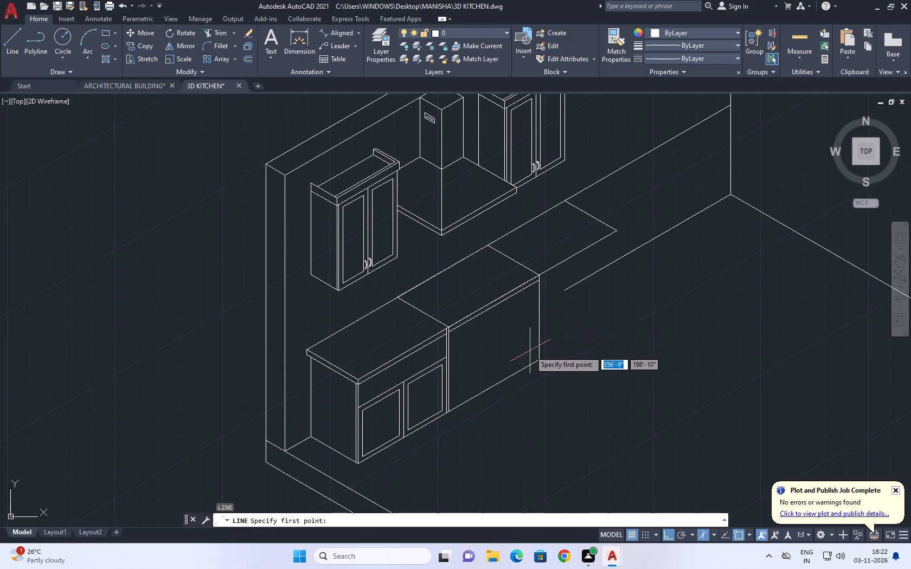
key(Escape)
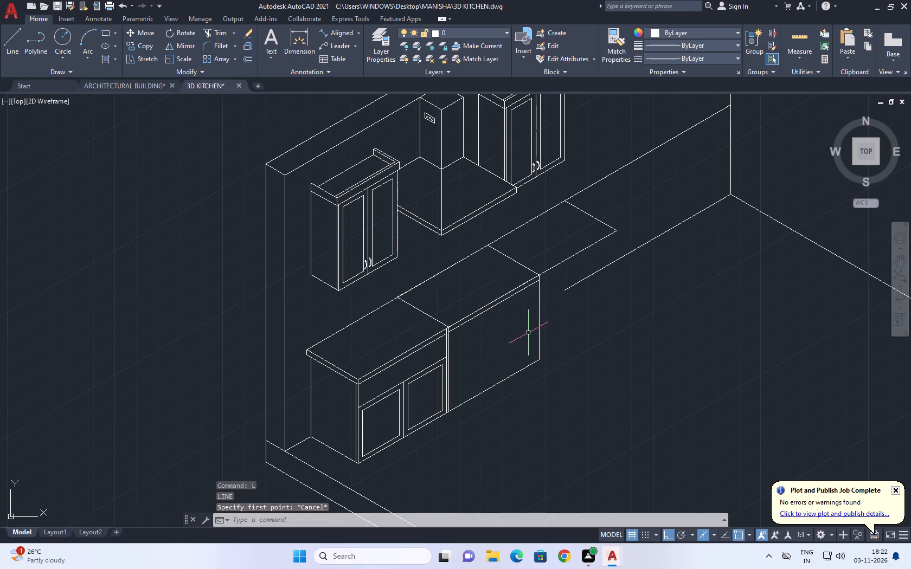
key(space)
click(493, 306)
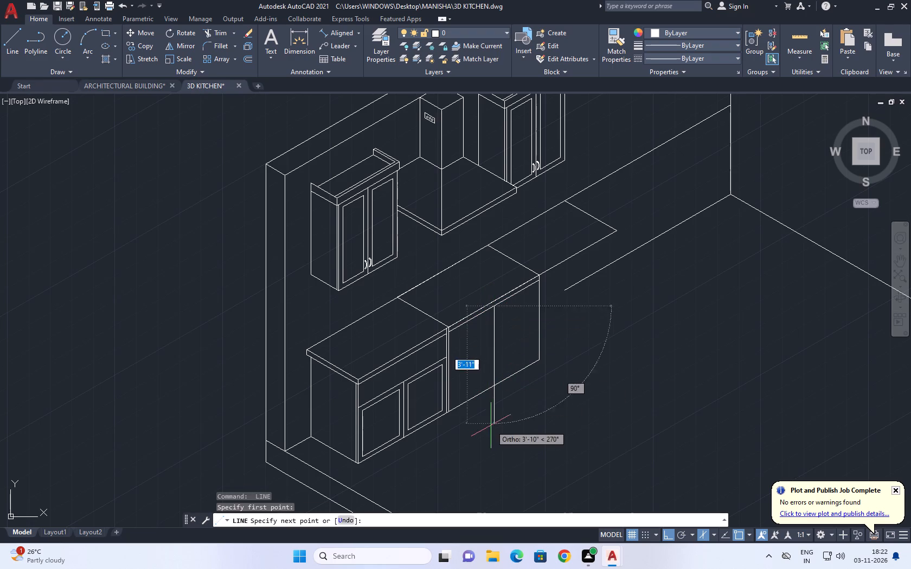
click(493, 431)
key(Escape)
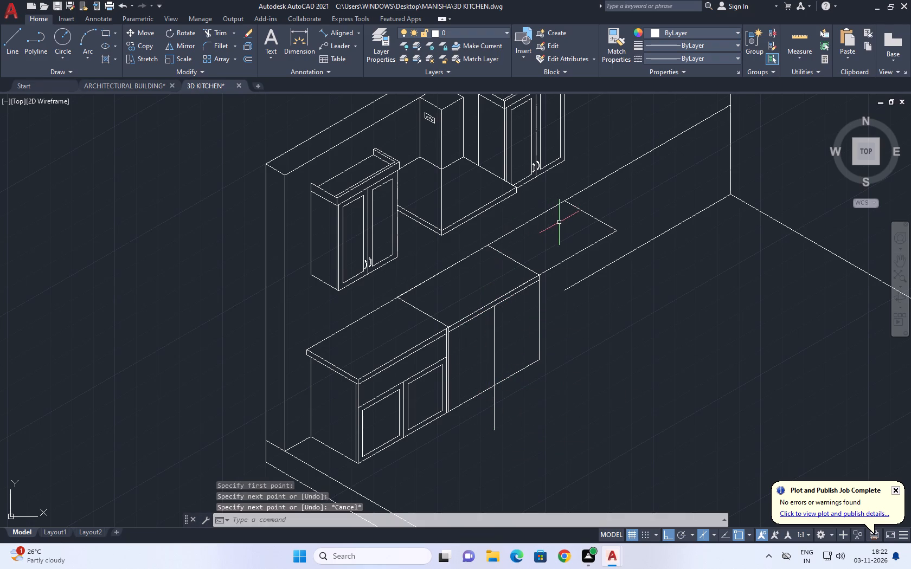
Trim the centre vertical line where it extends below the 42" section's bottom edge.
text(TR)
key(space)
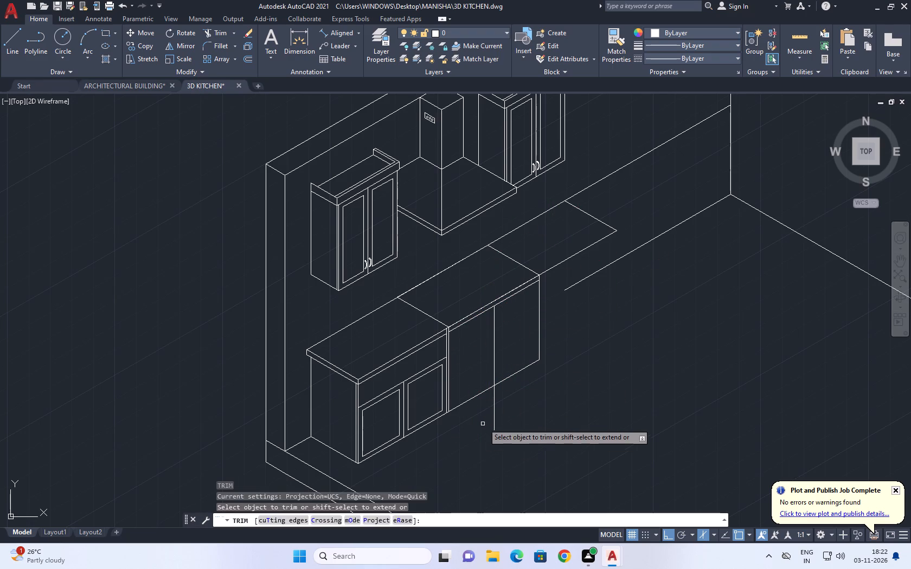
click(491, 418)
click(531, 402)
key(Escape)
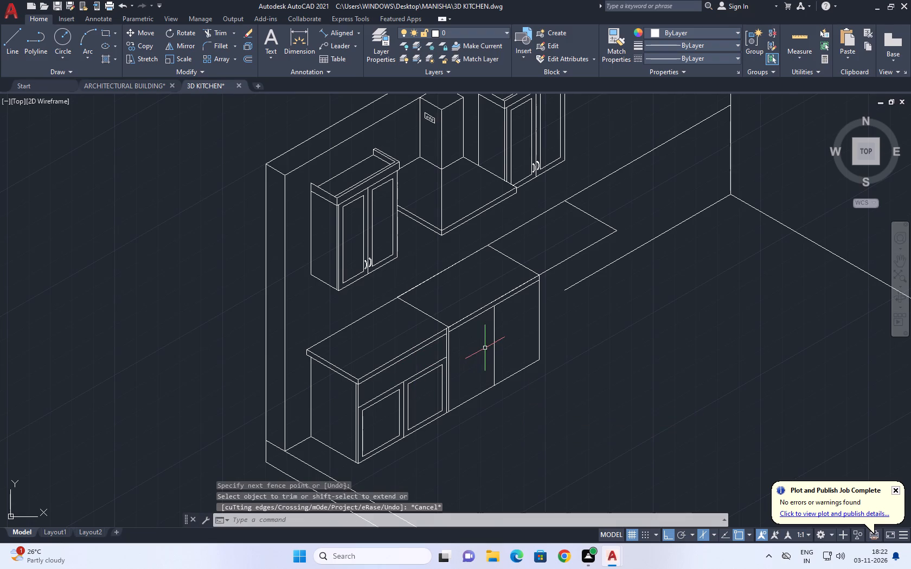
Copy the 42" section's back countertop edge 0.5" inward, toward the front.
click(483, 250)
key(c)
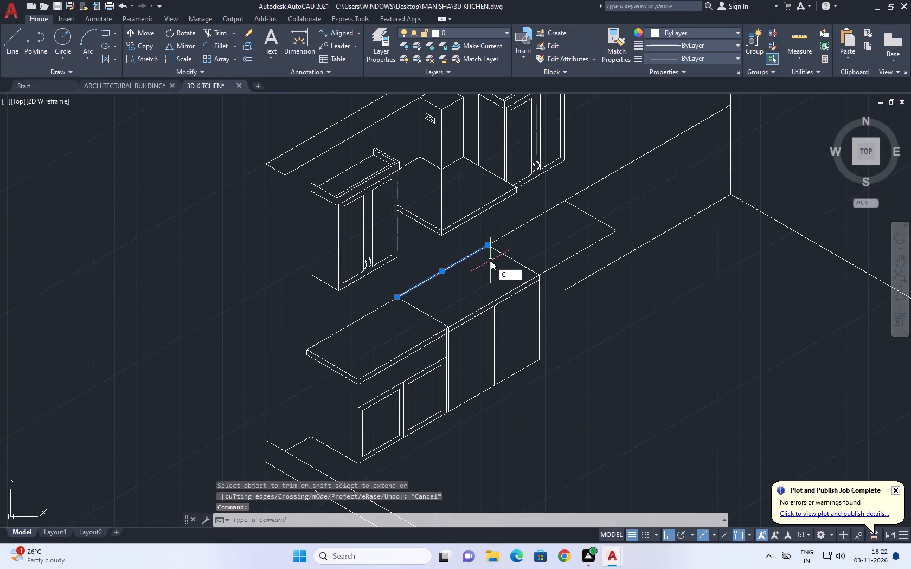
text(O)
key(space)
click(492, 261)
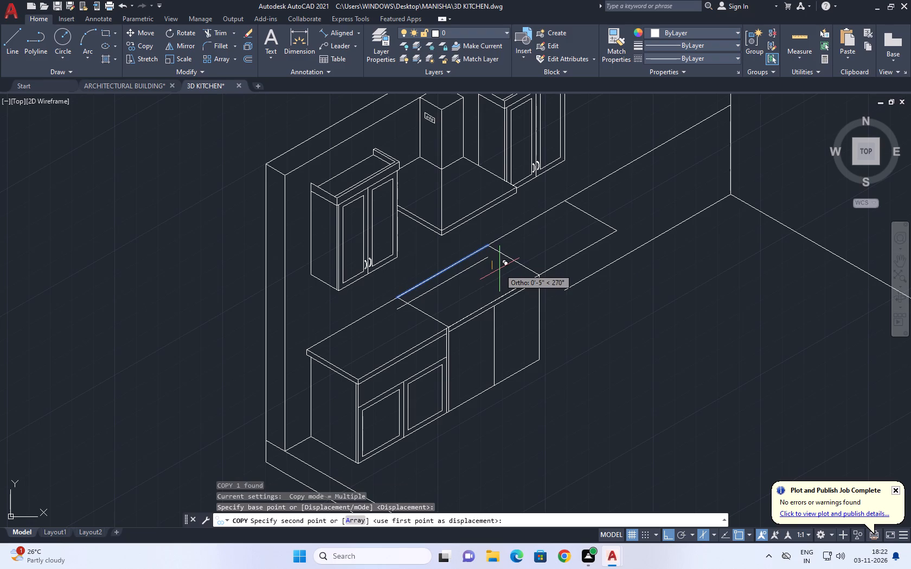
key(F5)
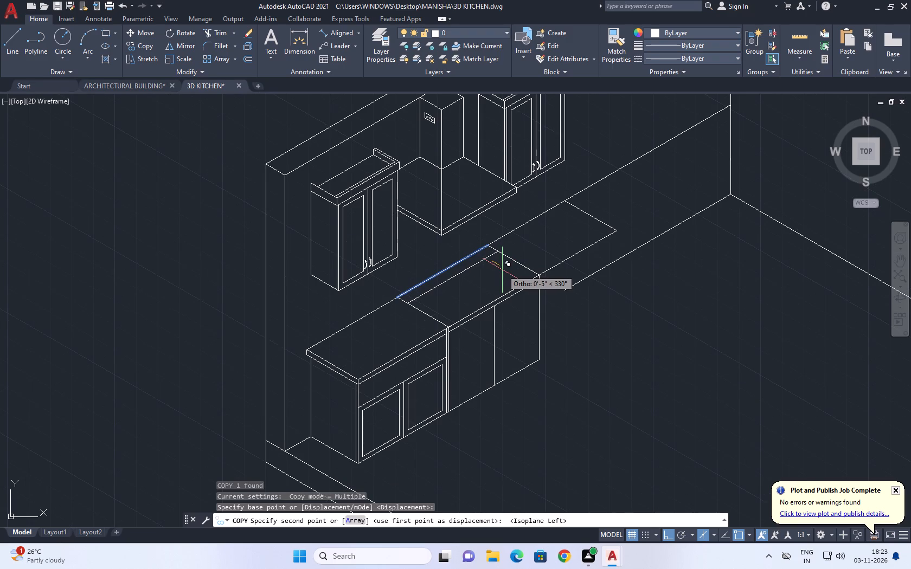
key(0)
text(.5)
key(space)
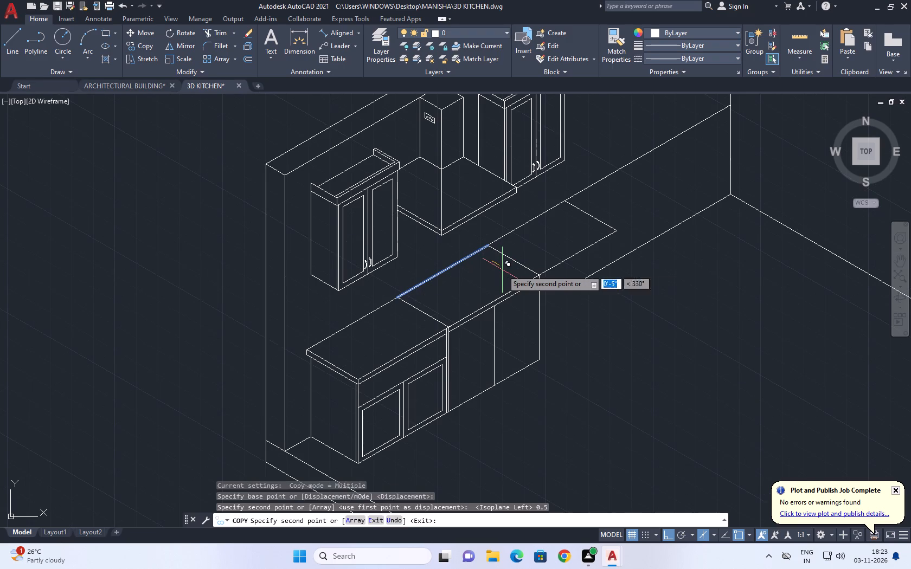
scroll(503, 271, up, 2)
key(Escape)
Copy the 42" section's far countertop division line 0.5" inward along the countertop.
click(516, 242)
click(517, 236)
click(517, 236)
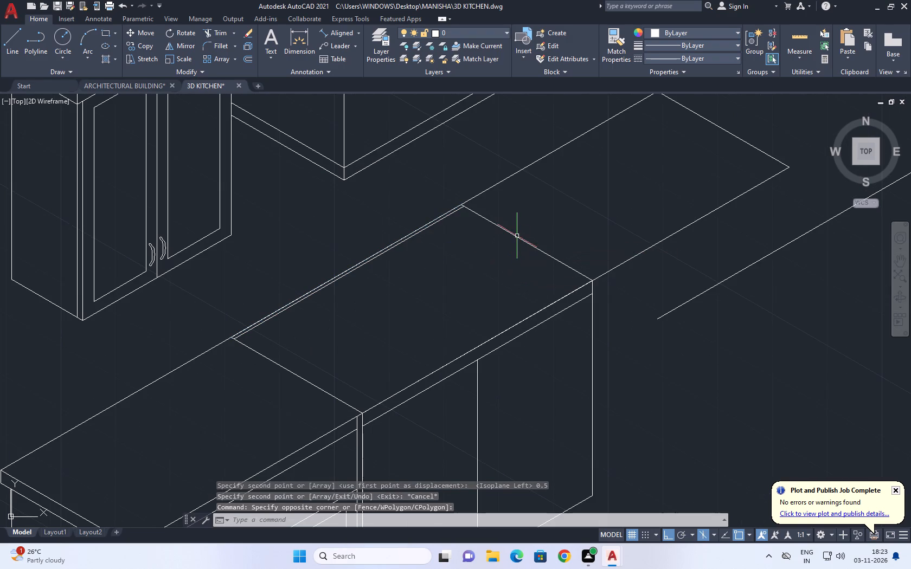
click(514, 237)
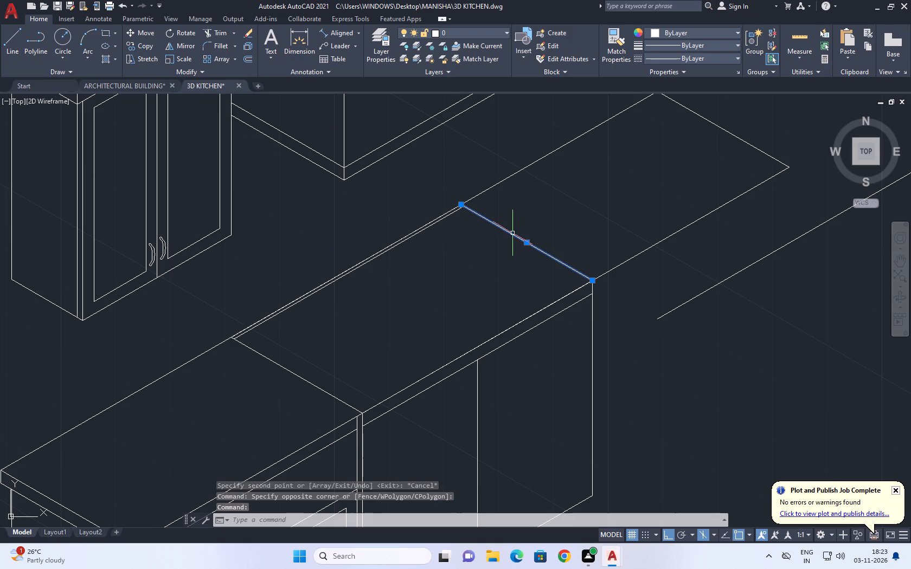
text(CO)
key(space)
click(512, 232)
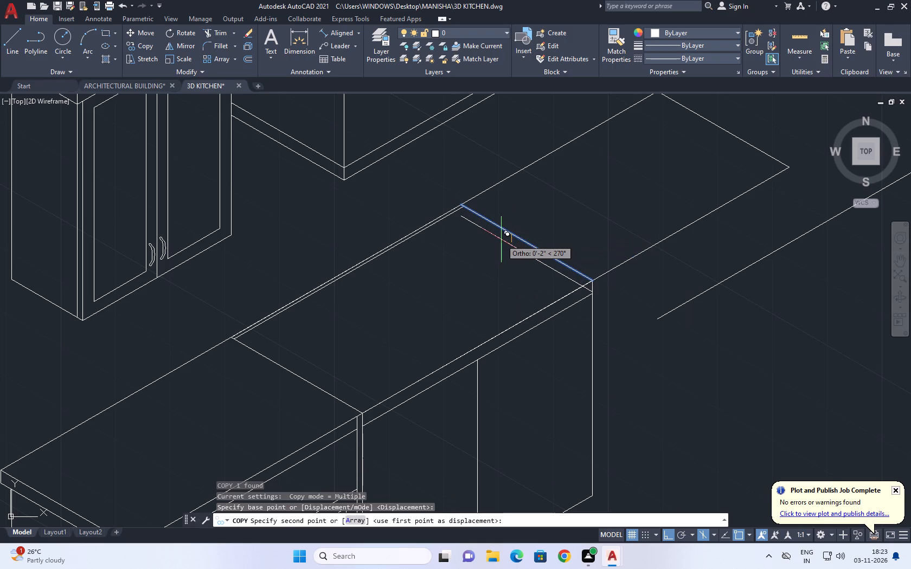
key(F5)
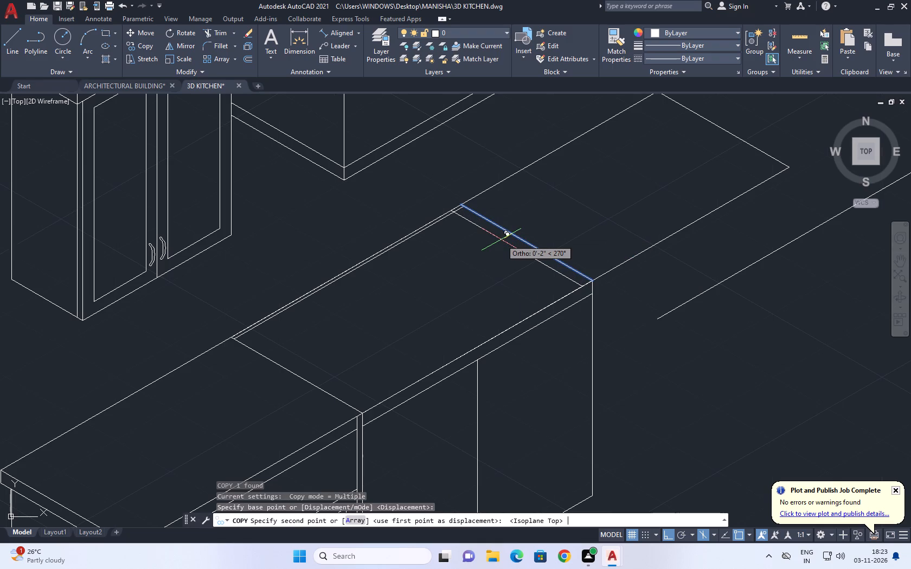
text(0.5)
key(space)
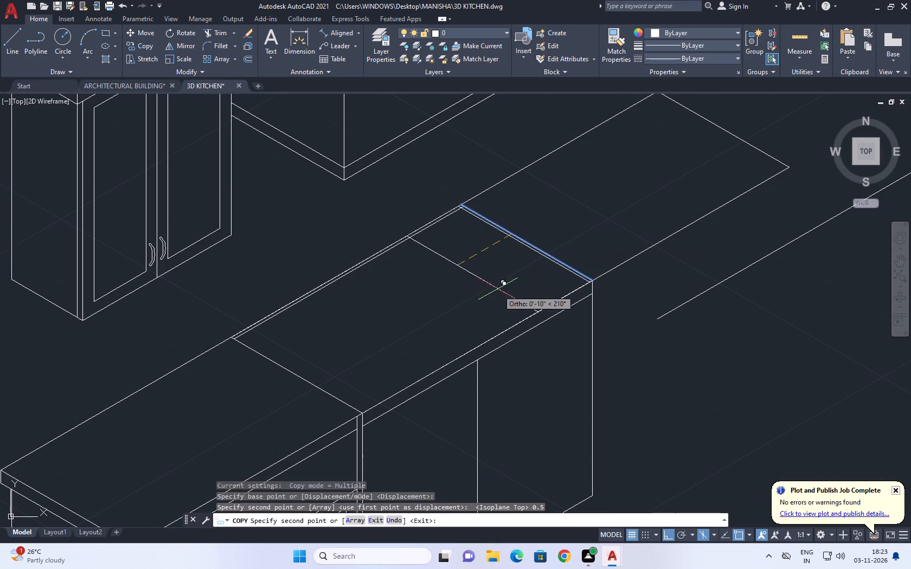
key(Escape)
Copy the 42" section's front top countertop edge 0.5" inward, toward the back.
click(509, 331)
key(c)
key(o)
key(space)
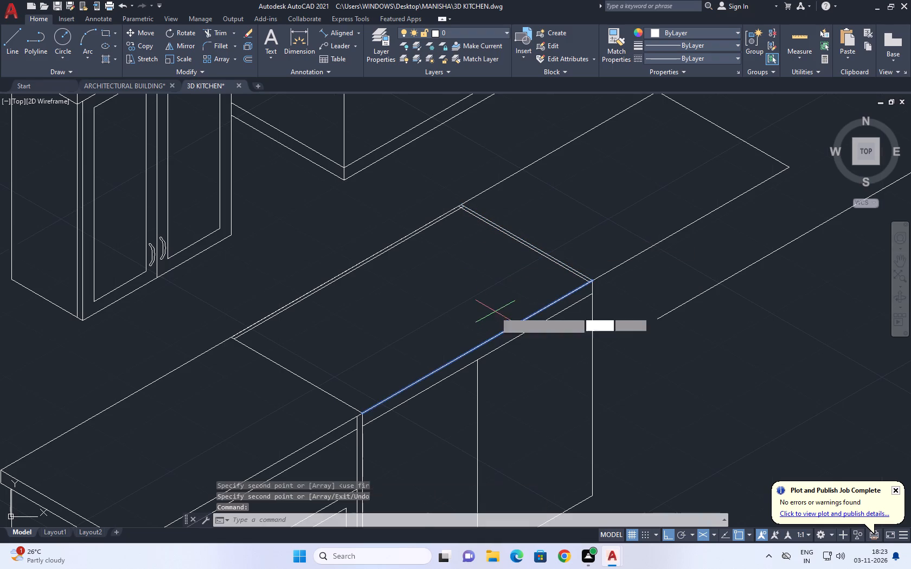
click(498, 325)
text(0.5)
key(space)
key(space)
Copy the division line shared with the first base unit 0.5" inward onto the 42" section's countertop.
click(328, 378)
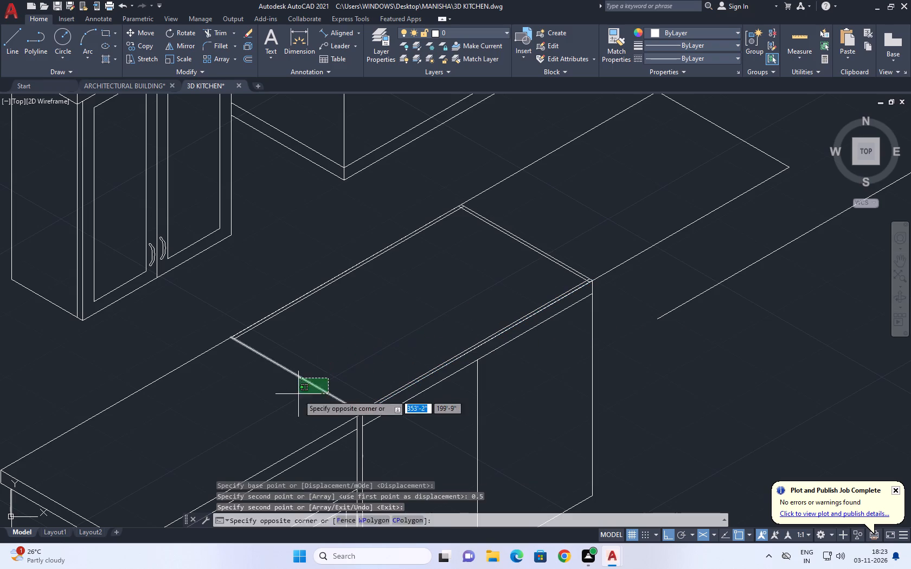
click(297, 398)
key(c)
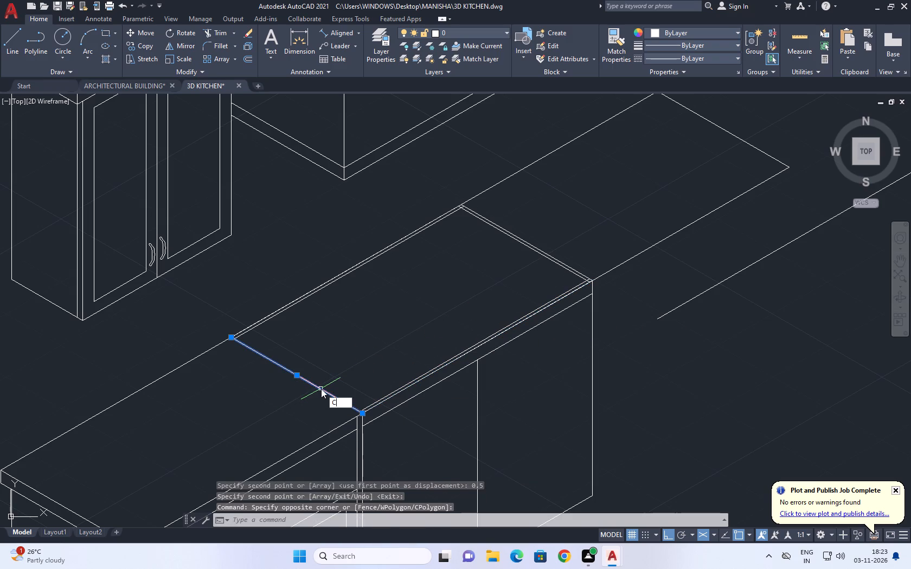
text(O)
key(space)
click(321, 388)
key(0)
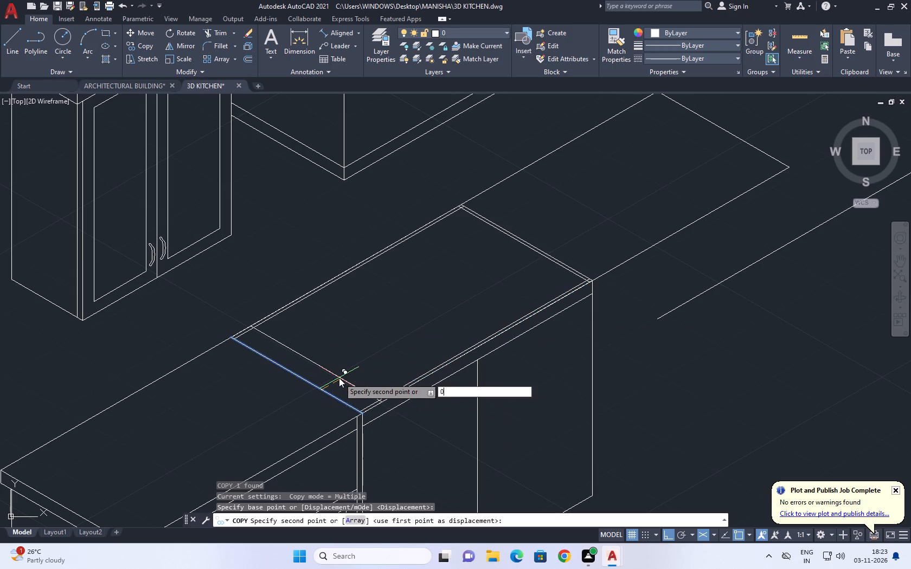
key(comma)
text(5)
key(space)
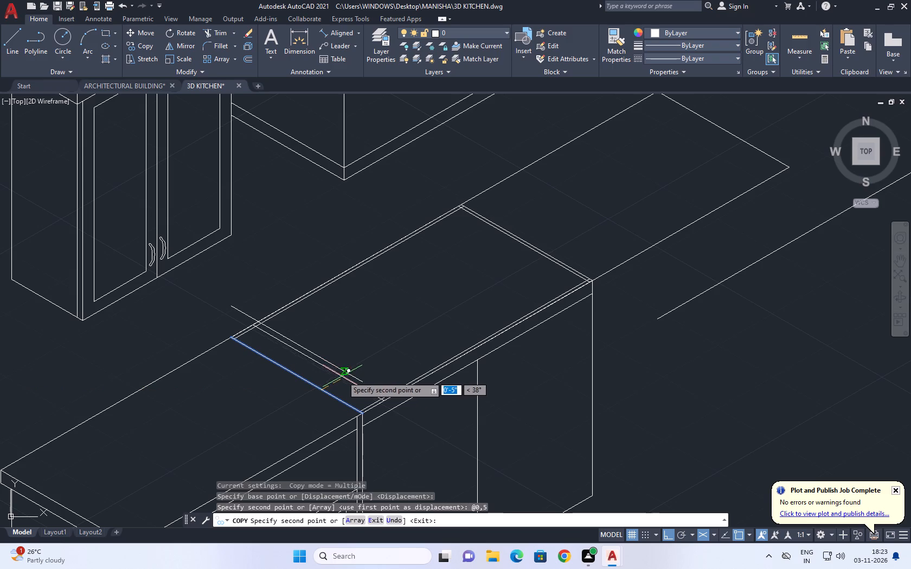
key(ctrl+z)
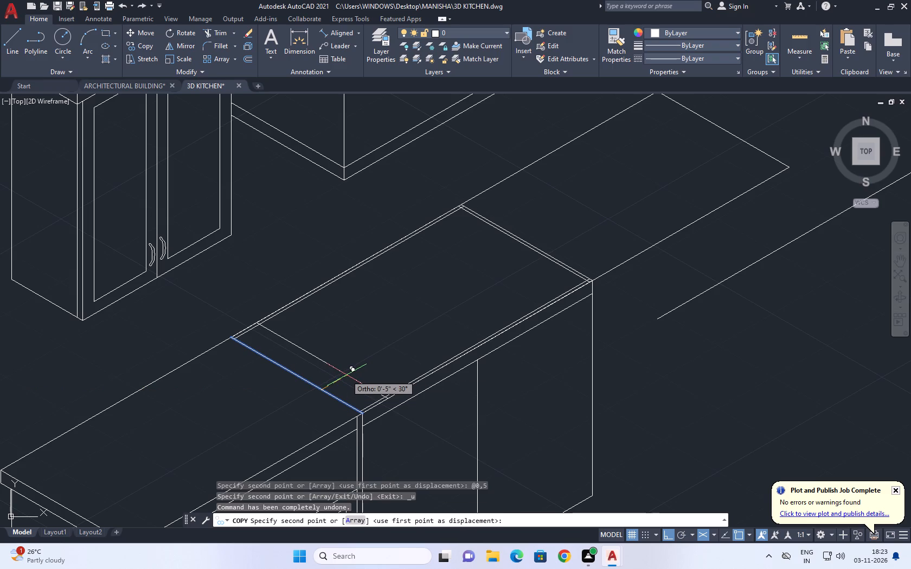
key(0)
key(period)
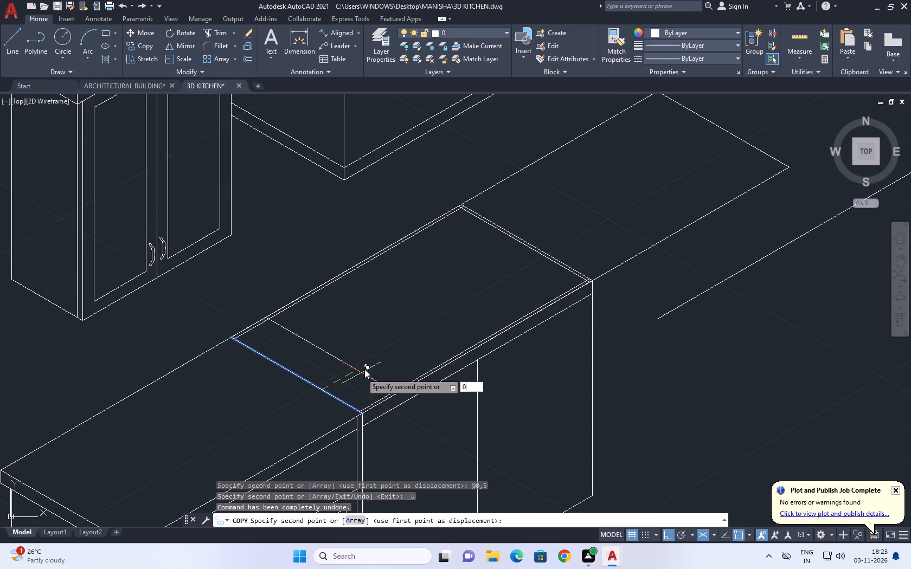
text(5)
key(space)
key(Escape)
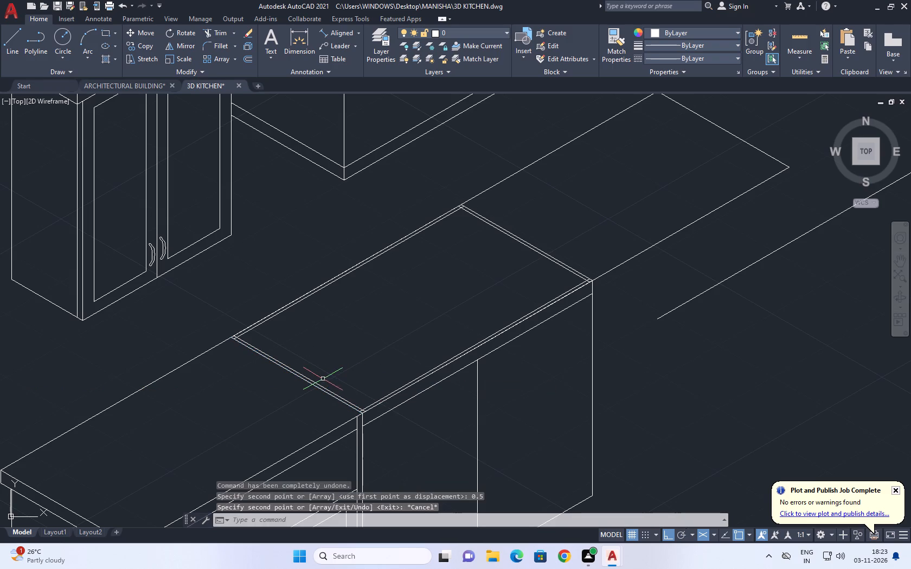
Trim the overlapping inset line ends at the far front and near back corners of the 42" section's top.
key(t)
text(R)
key(space)
scroll(592, 279, up, 8)
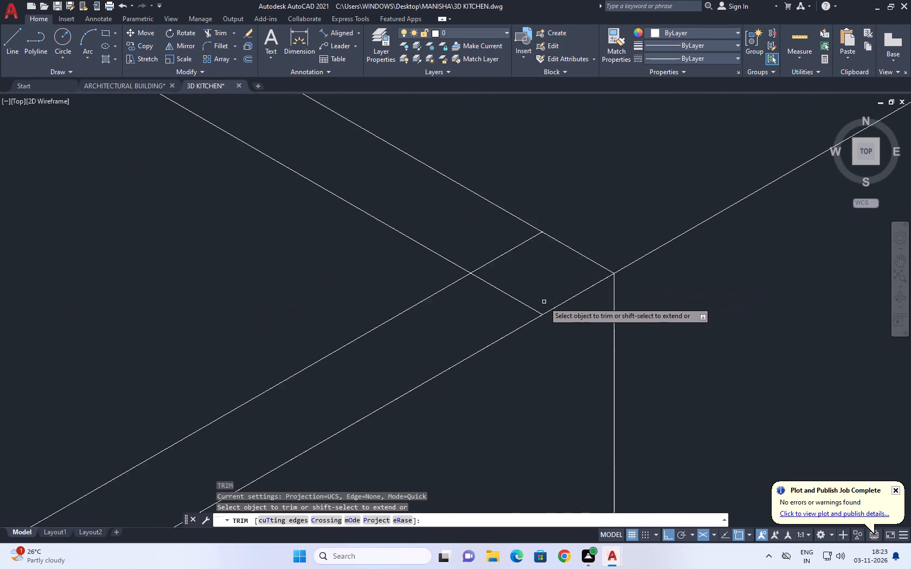
click(462, 199)
drag(417, 321, 410, 316)
scroll(512, 288, down, 6)
scroll(593, 294, up, 1)
scroll(593, 294, down, 11)
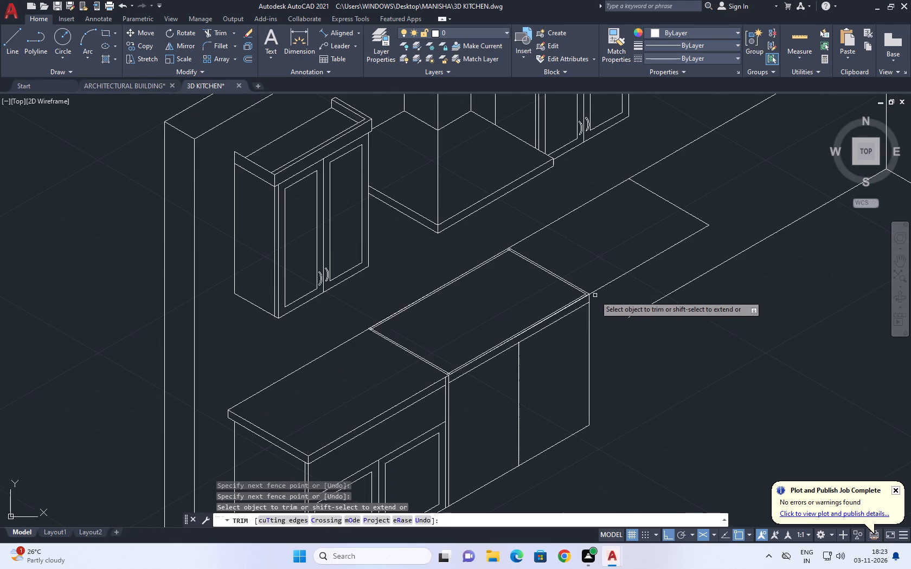
scroll(377, 338, up, 9)
click(226, 155)
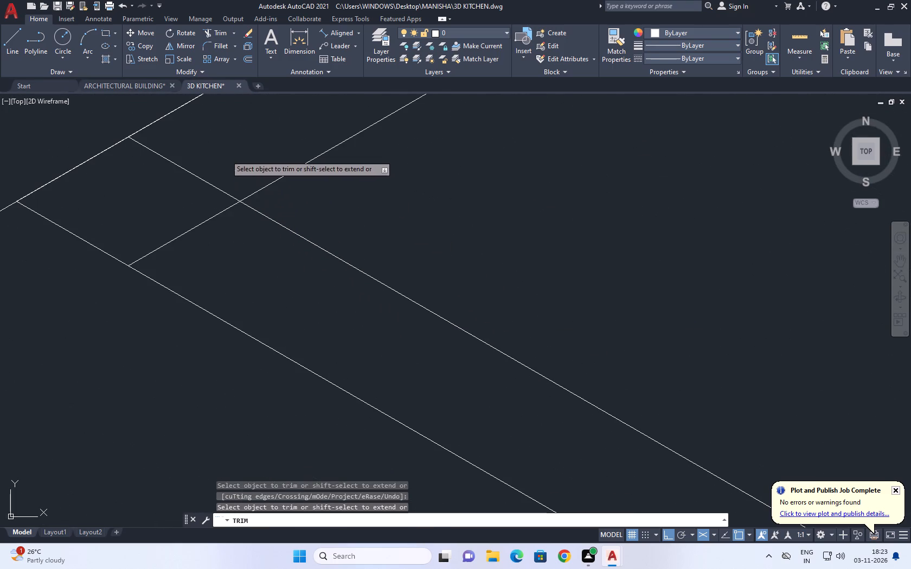
click(191, 247)
Trim the overlapping inset line ends at the near front and far back corners of the 42" section's top.
scroll(307, 216, down, 11)
scroll(465, 290, up, 2)
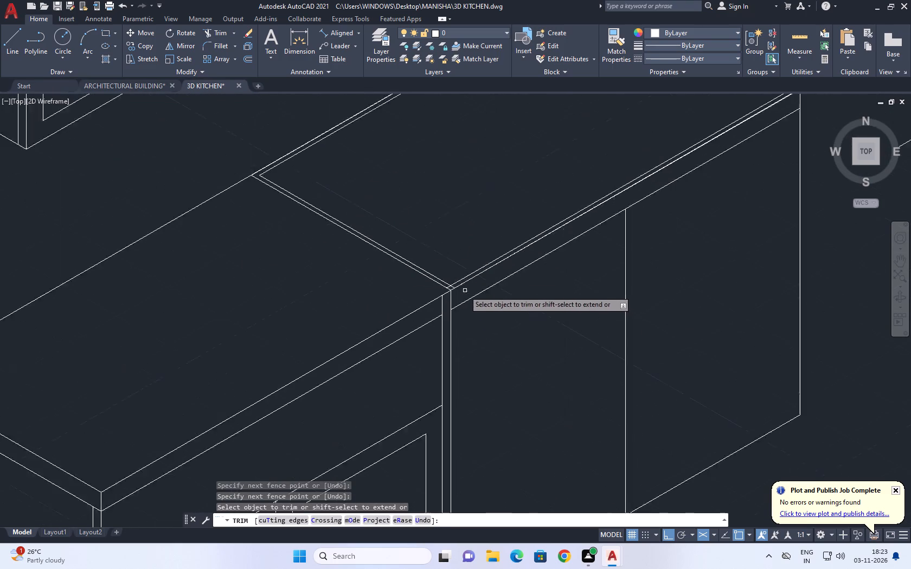
scroll(464, 290, up, 8)
click(482, 200)
scroll(208, 234, down, 4)
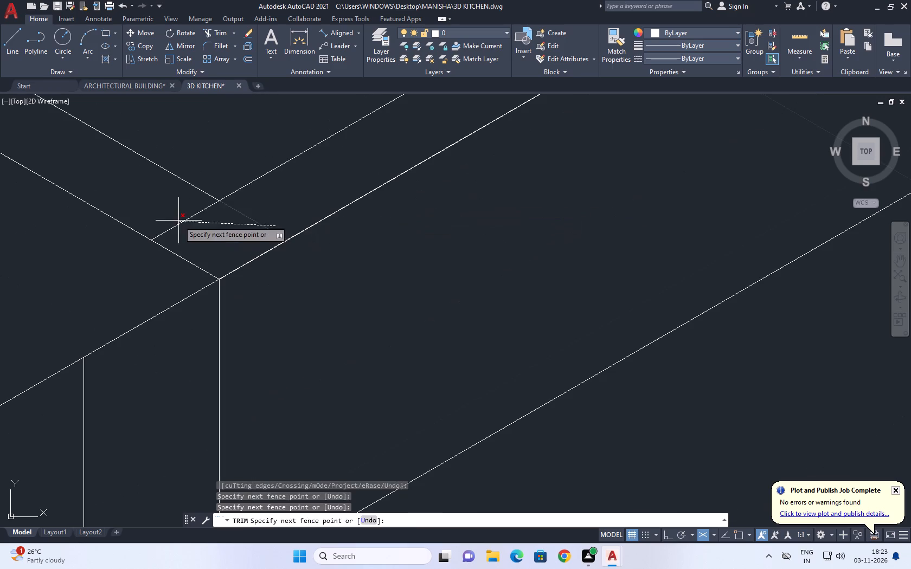
click(172, 213)
scroll(364, 200, down, 12)
middle_drag(409, 180, 449, 318)
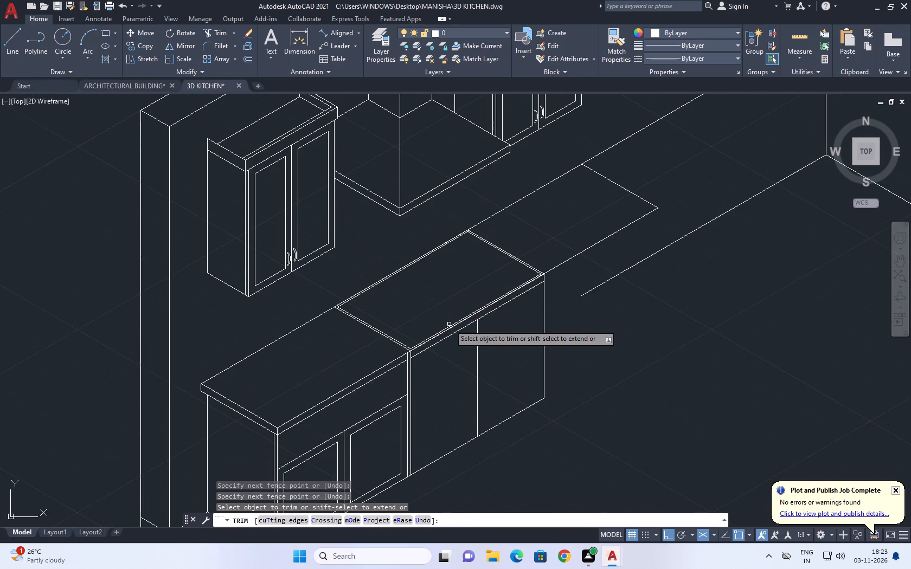
middle_drag(441, 245, 463, 299)
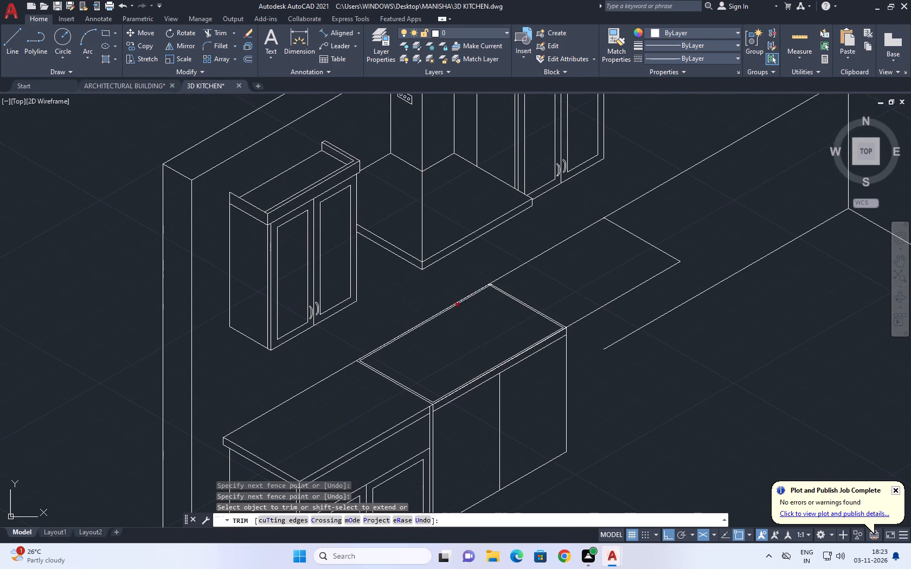
scroll(489, 286, up, 2)
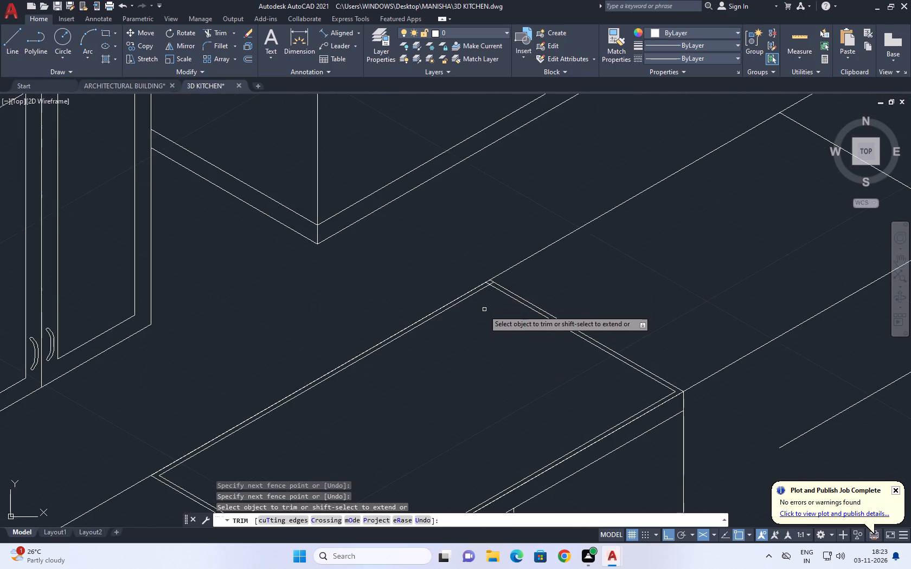
scroll(488, 272, up, 5)
click(519, 354)
click(466, 361)
right_click(636, 282)
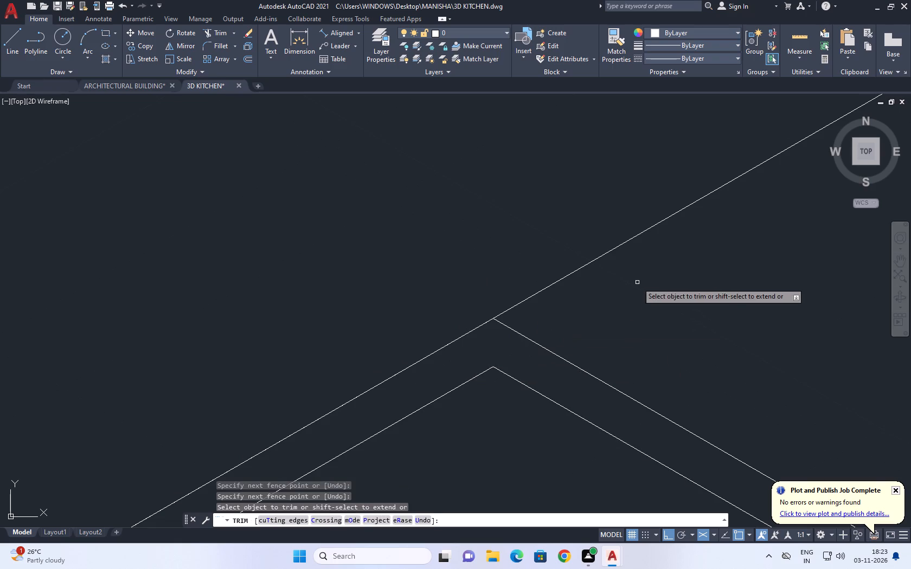
click(658, 301)
Draw a line from the middle of the inset's front edge across the 42" section's top, past its back edge.
scroll(651, 284, down, 5)
middle_drag(686, 351, 651, 299)
scroll(585, 230, down, 4)
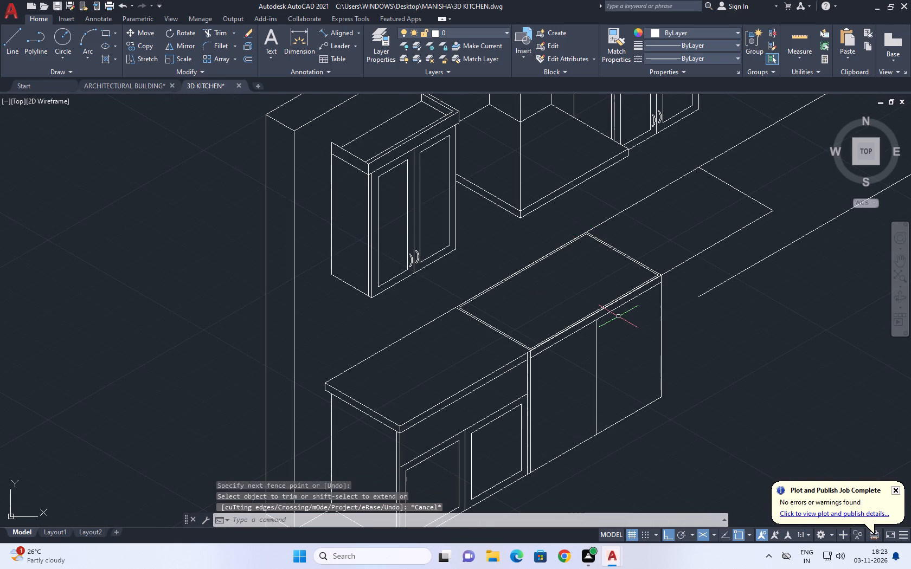
middle_drag(620, 321, 562, 302)
scroll(620, 321, down, 1)
scroll(562, 303, up, 1)
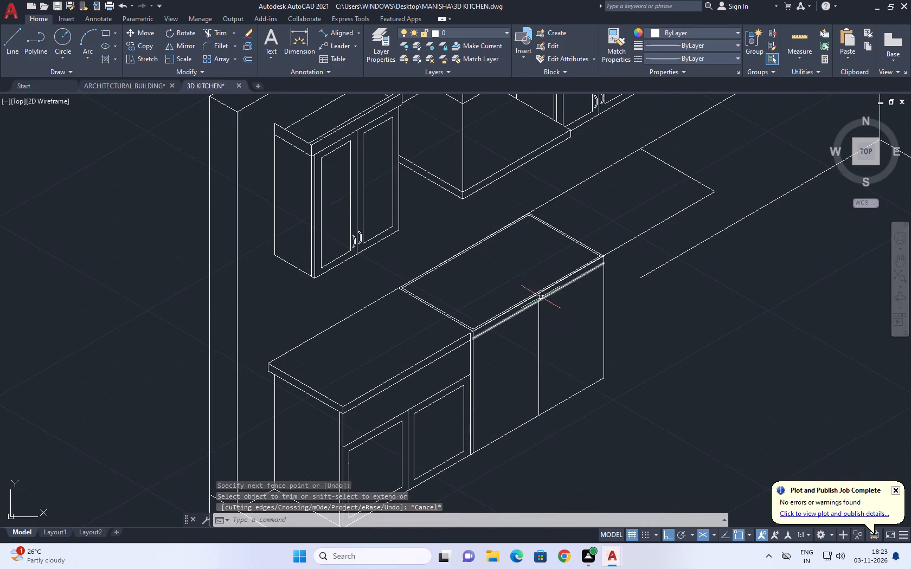
middle_drag(541, 297, 553, 340)
scroll(547, 334, up, 1)
text(L)
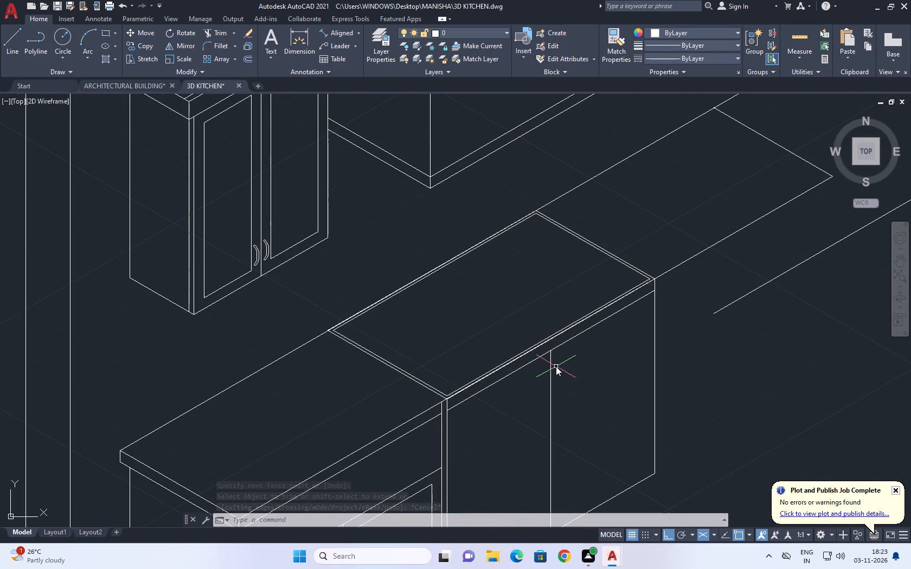
key(space)
click(549, 338)
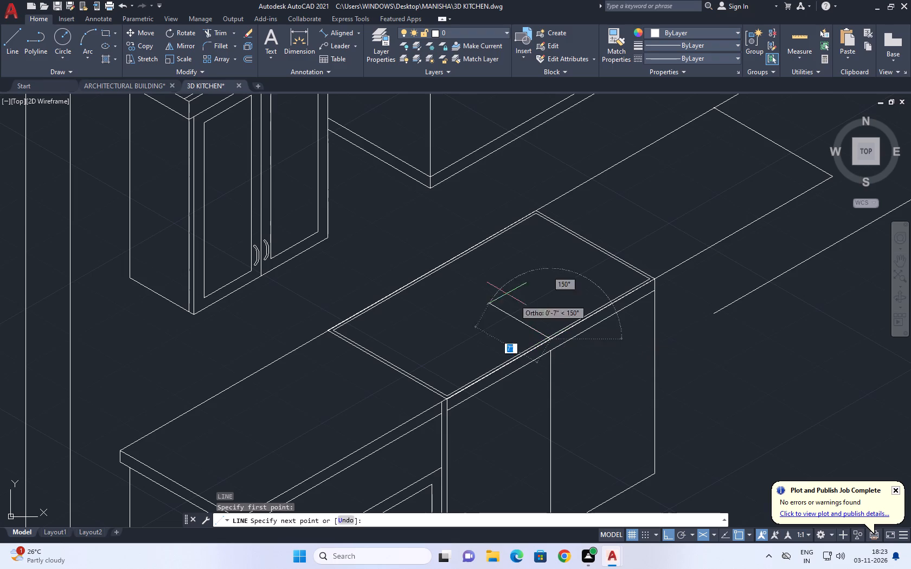
click(398, 242)
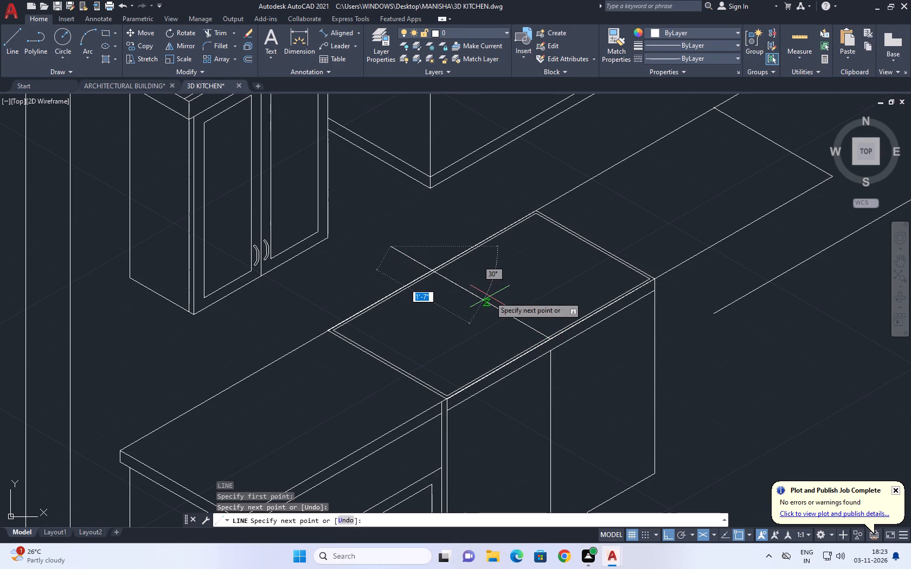
key(Escape)
Trim the new centre line's excess beyond the inset's back edge.
text(TR)
key(space)
scroll(407, 267, up, 1)
click(415, 266)
click(436, 245)
scroll(442, 286, up, 3)
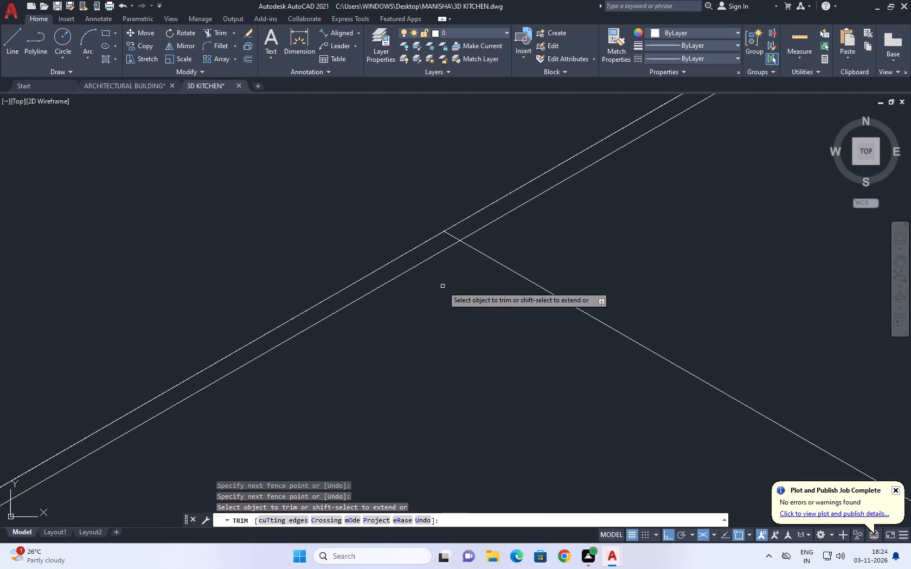
click(464, 234)
click(442, 239)
key(space)
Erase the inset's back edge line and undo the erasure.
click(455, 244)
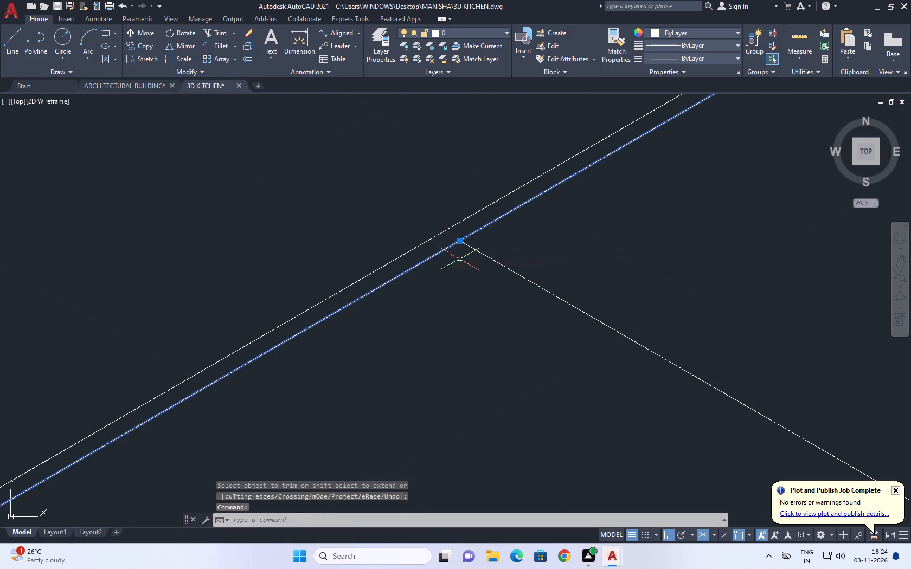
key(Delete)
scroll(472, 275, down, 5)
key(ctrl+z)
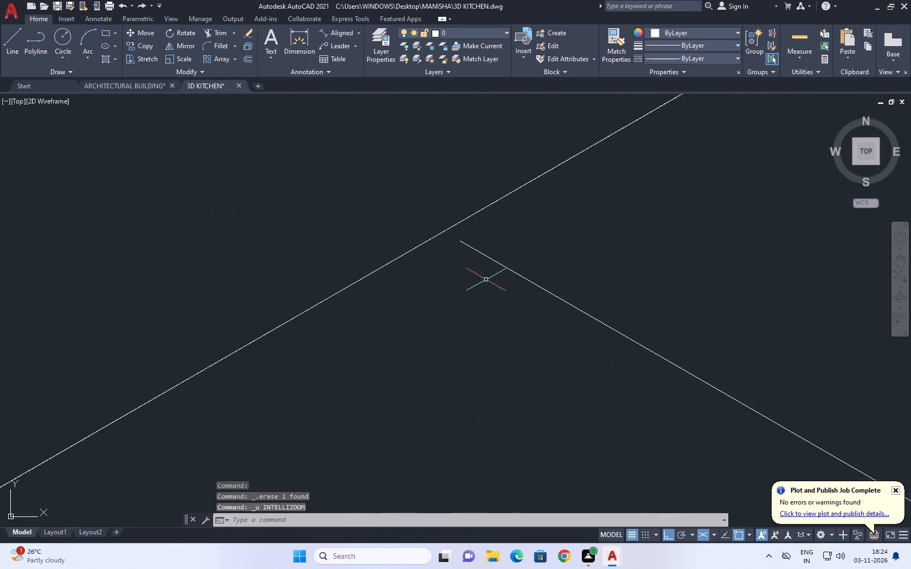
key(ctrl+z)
Copy the inset's centre line 9" to each side along the countertop.
scroll(484, 297, down, 5)
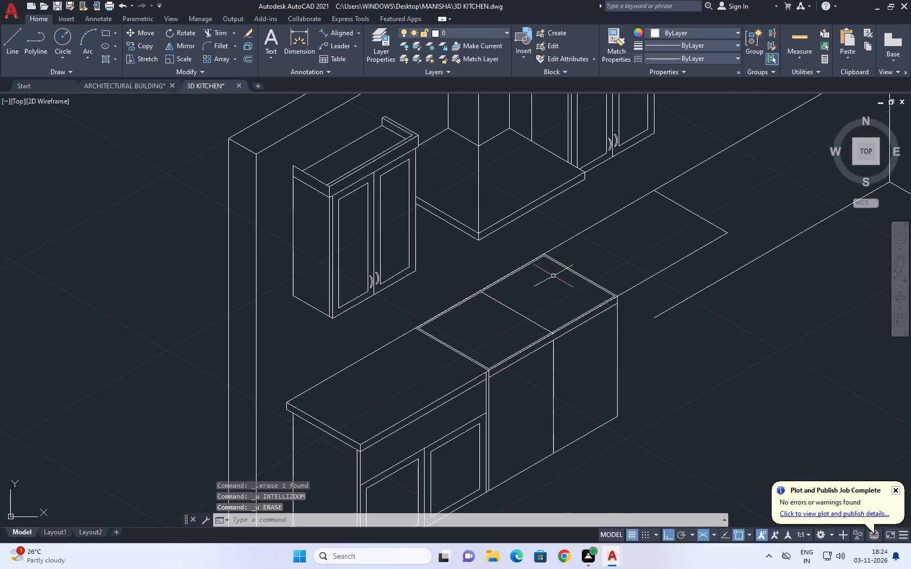
scroll(548, 348, up, 3)
middle_drag(554, 283, 549, 286)
middle_click(561, 269)
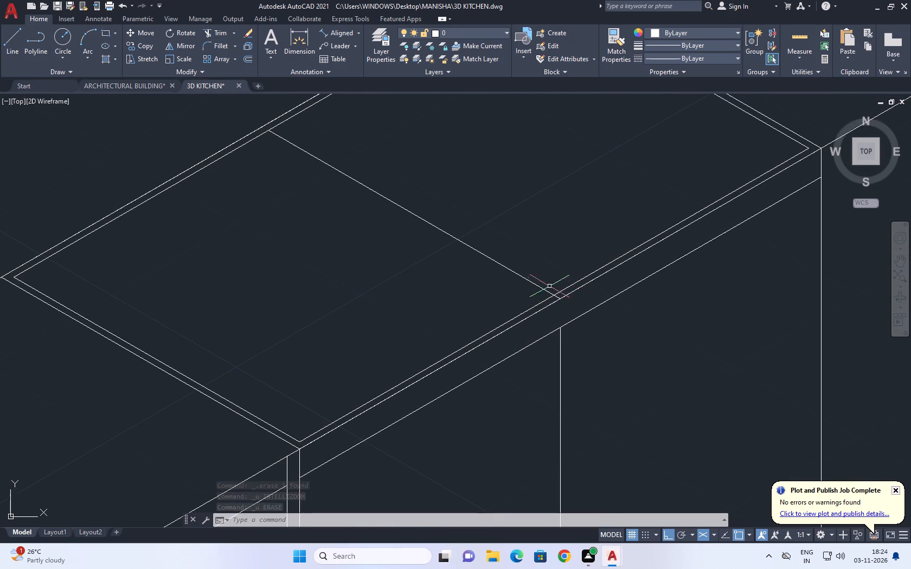
scroll(546, 293, down, 2)
drag(509, 268, 501, 270)
drag(489, 275, 482, 280)
middle_drag(508, 273, 511, 290)
key(c)
text(O)
key(space)
click(518, 281)
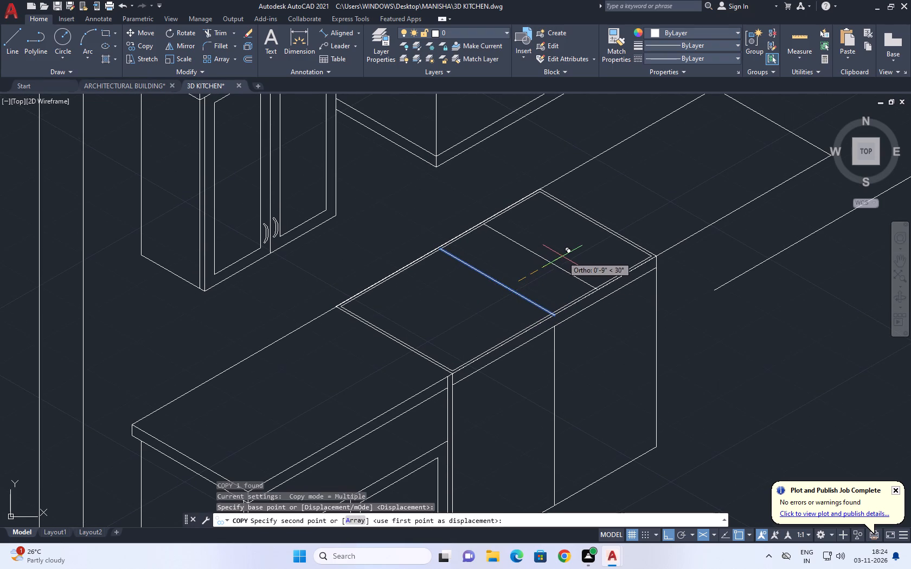
key(9)
key(Return)
key(9)
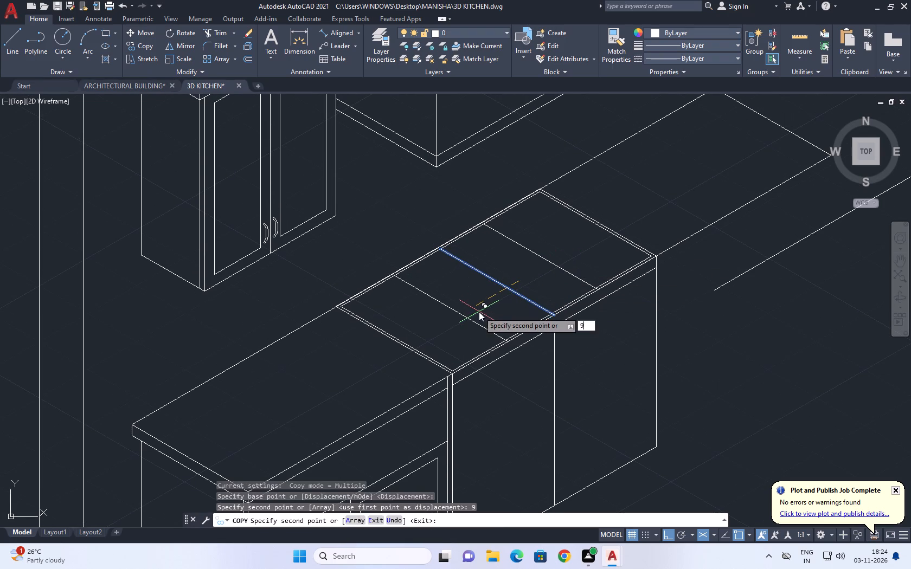
key(Return)
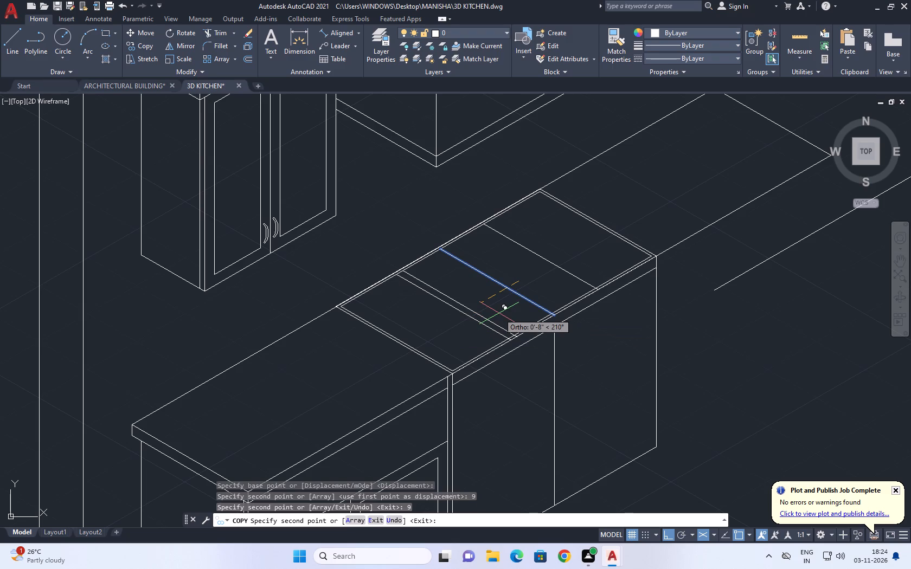
key(Escape)
Erase the original centre line between the two copied lines on the inset top.
click(501, 312)
double_click(512, 276)
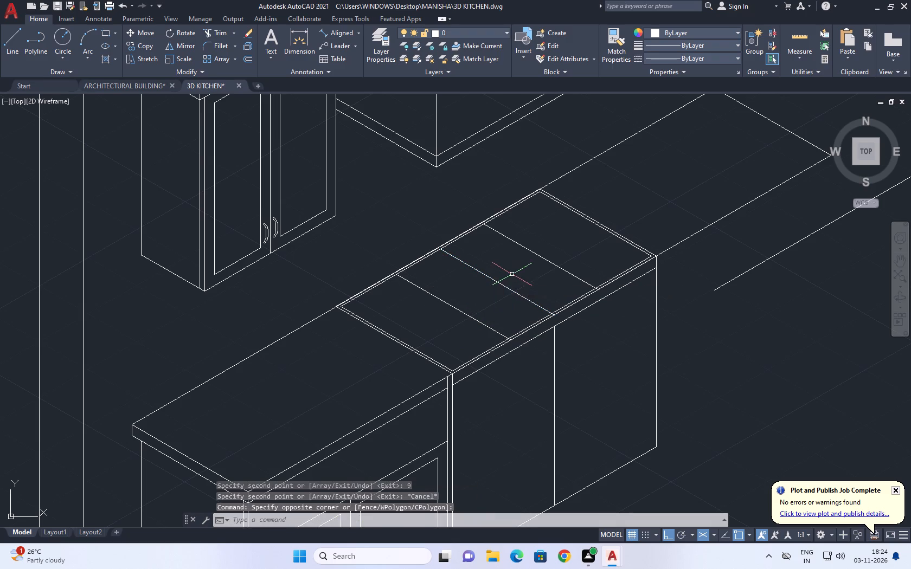
click(498, 293)
key(Delete)
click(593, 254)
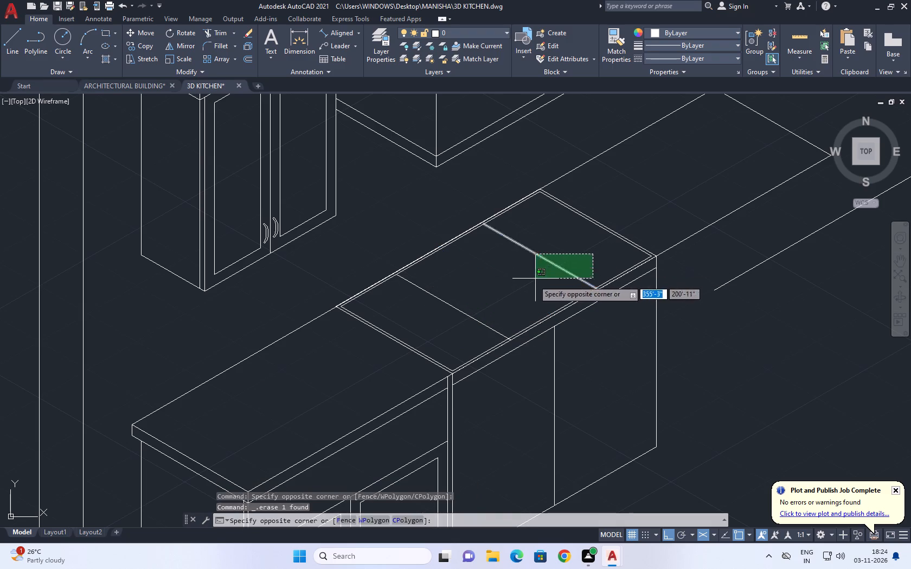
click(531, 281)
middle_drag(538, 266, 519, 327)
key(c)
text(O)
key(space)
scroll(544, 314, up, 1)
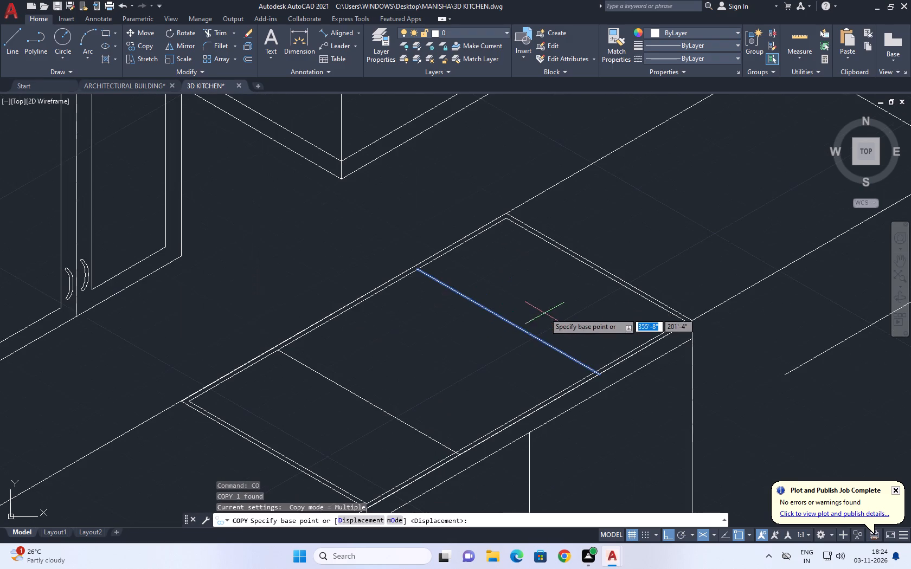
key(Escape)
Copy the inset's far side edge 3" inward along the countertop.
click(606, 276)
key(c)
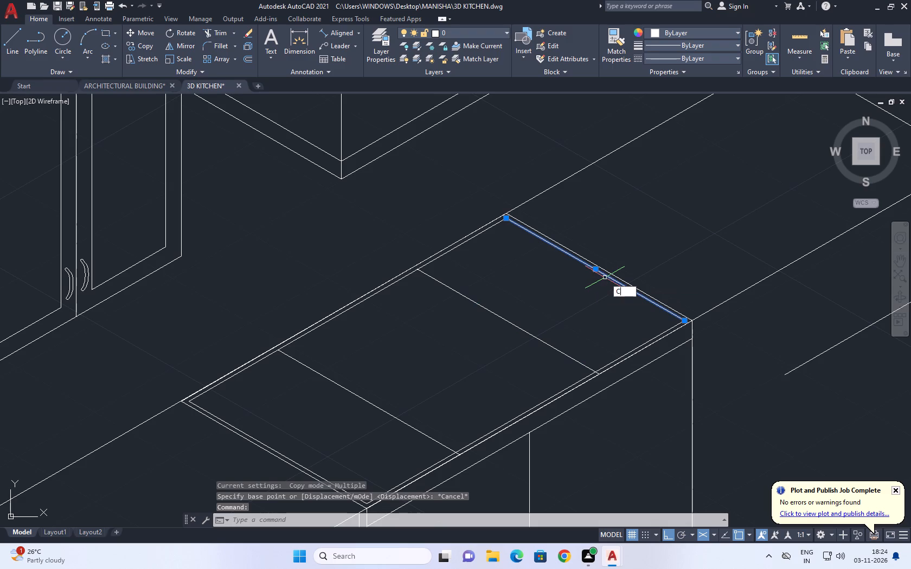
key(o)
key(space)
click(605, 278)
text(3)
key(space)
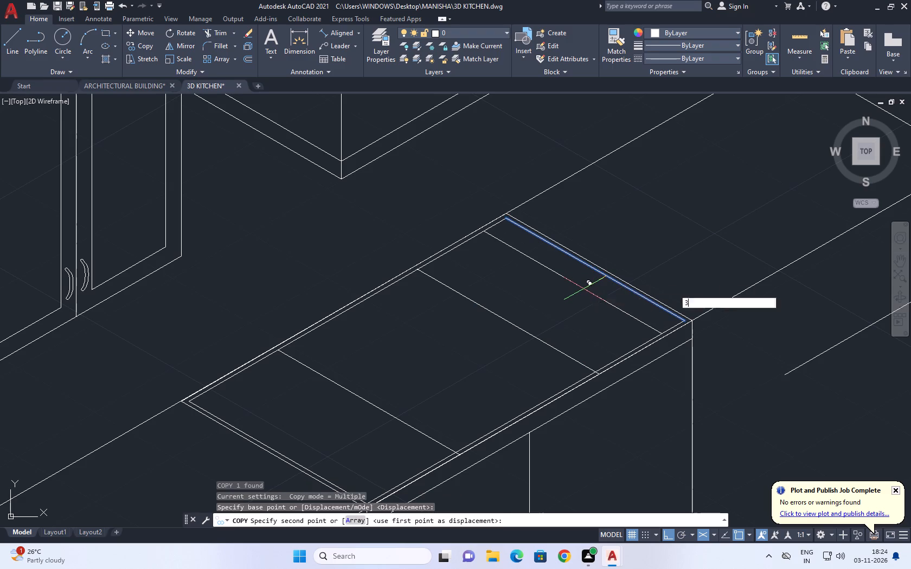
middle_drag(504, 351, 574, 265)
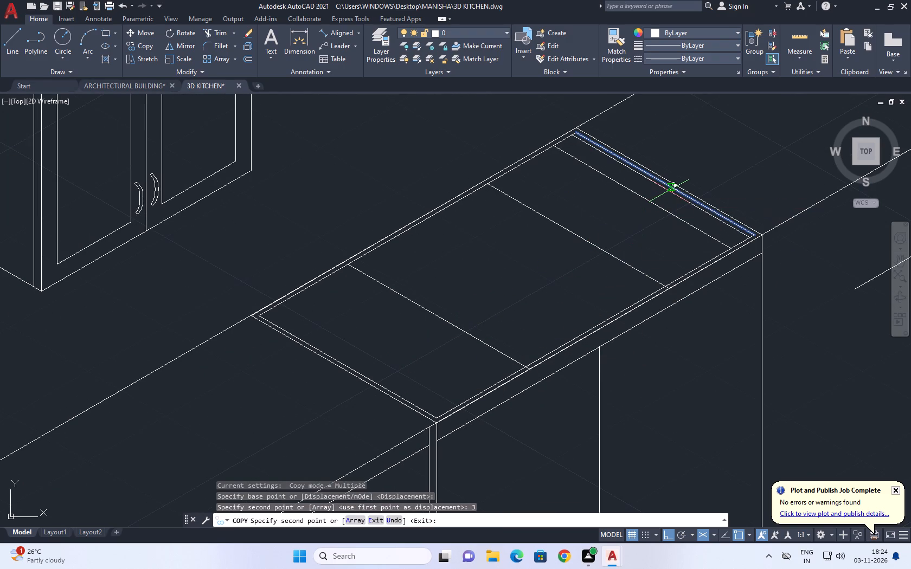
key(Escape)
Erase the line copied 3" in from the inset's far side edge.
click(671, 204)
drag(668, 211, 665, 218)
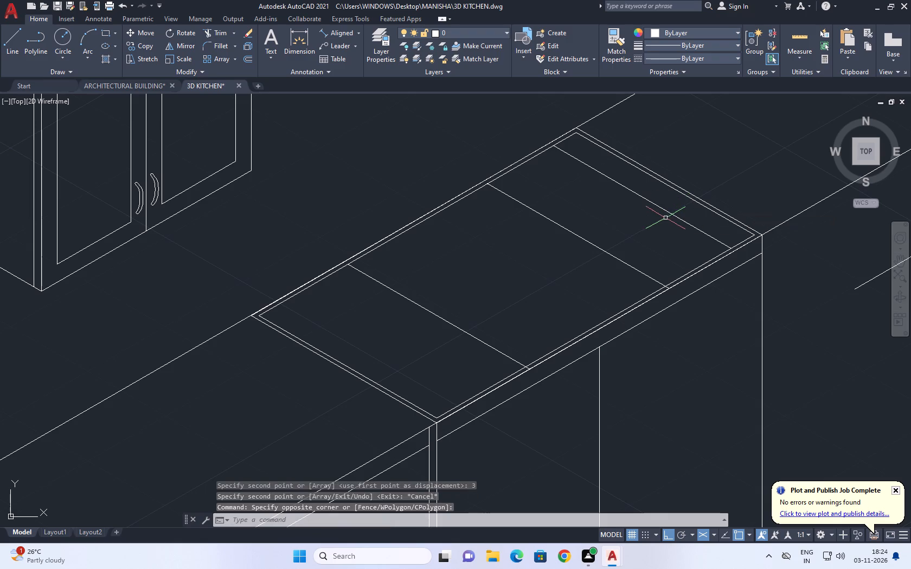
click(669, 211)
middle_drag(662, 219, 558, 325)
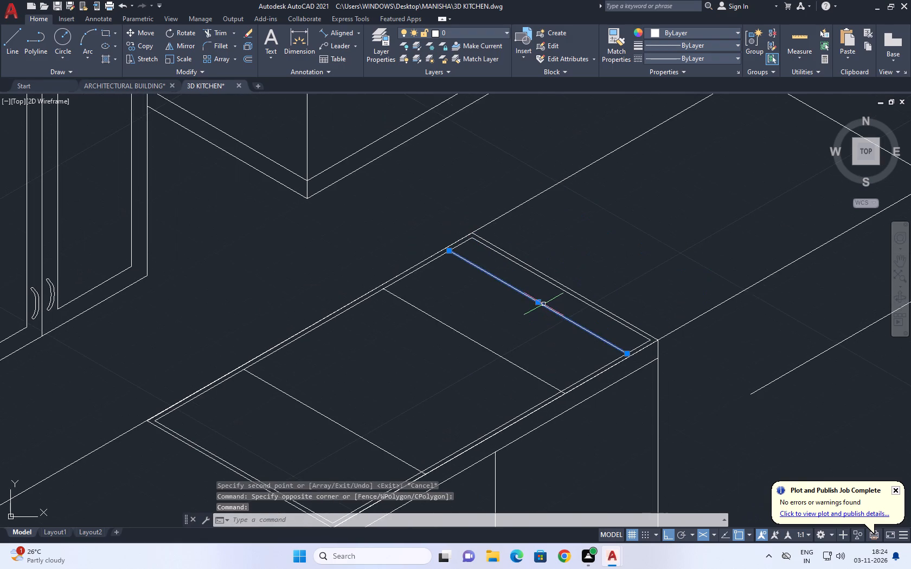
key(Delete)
Copy the inset's far side edge 2" inward along the countertop.
click(568, 290)
key(Escape)
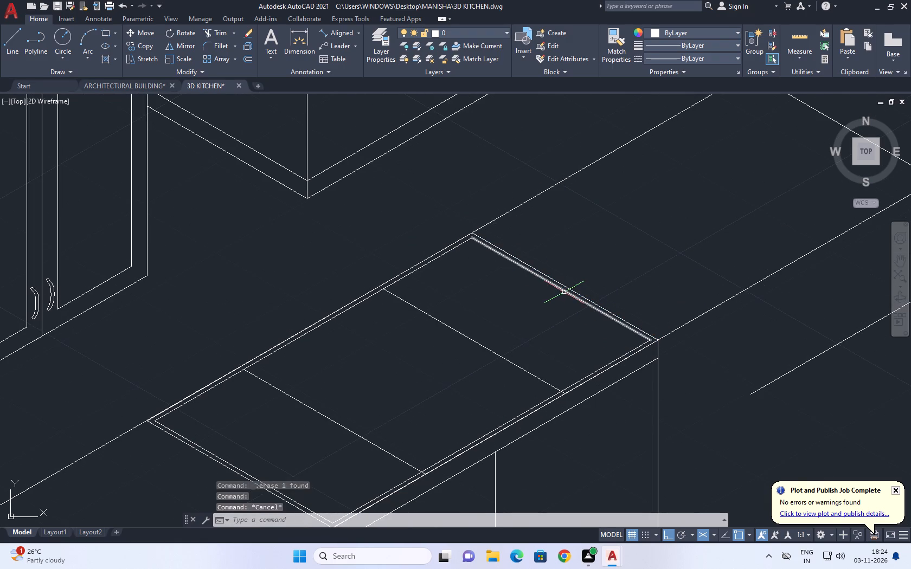
click(564, 292)
key(c)
key(o)
key(space)
click(557, 300)
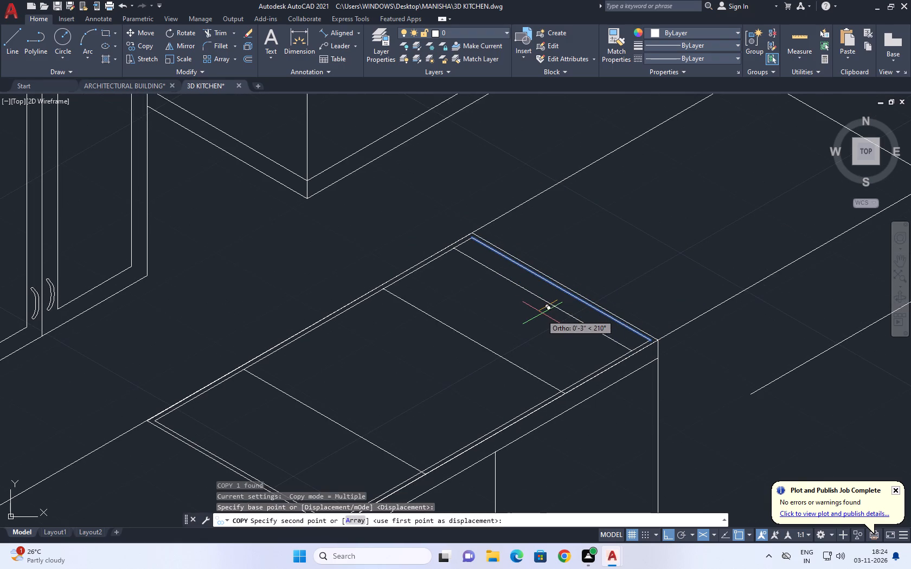
key(2)
key(space)
middle_drag(515, 330, 608, 222)
key(Escape)
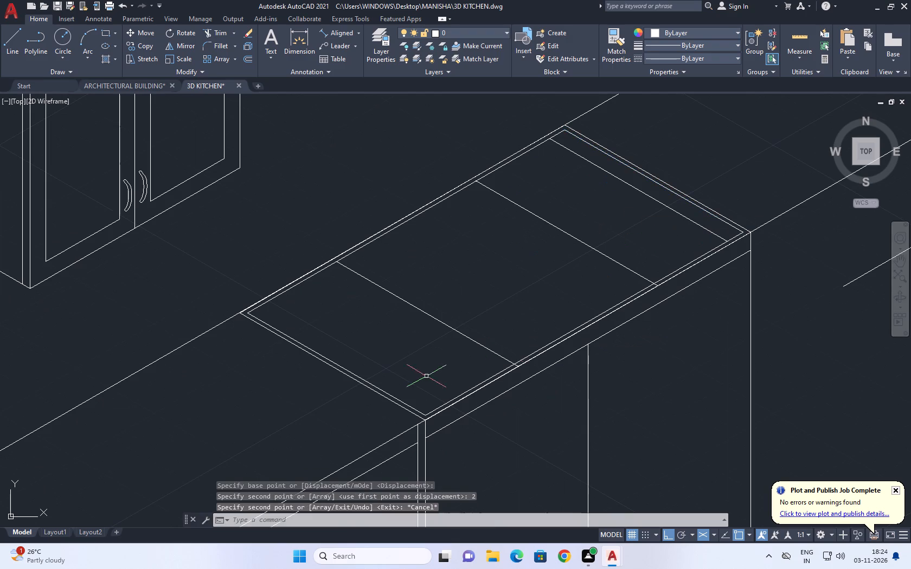
Copy the inset's near side edge, beside the first base unit, 2" inward along the countertop.
click(359, 378)
key(c)
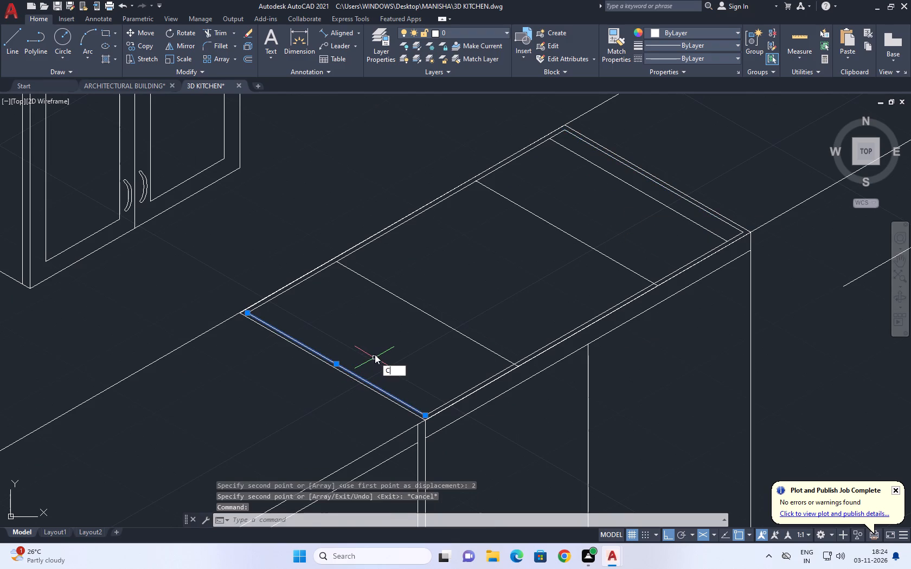
key(o)
click(377, 357)
click(392, 354)
key(space)
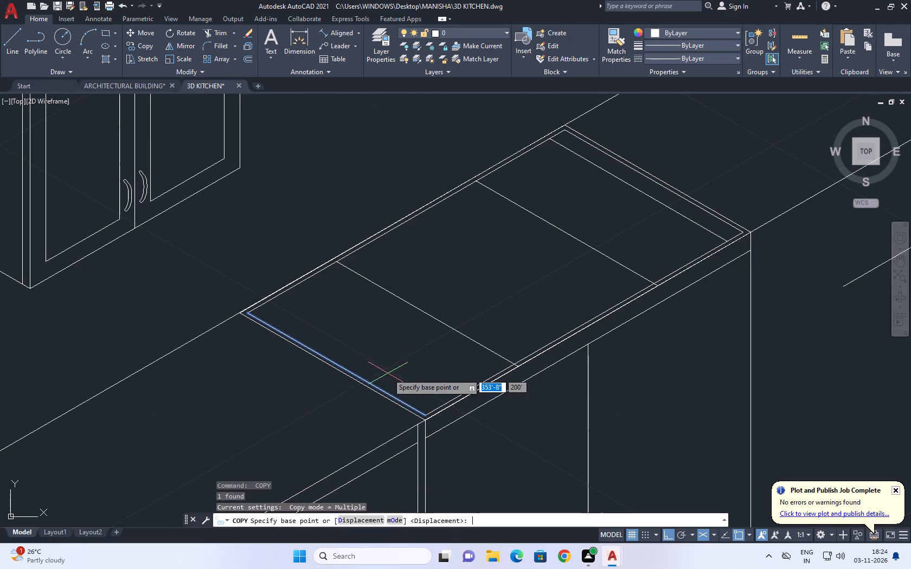
click(383, 376)
text(2)
key(space)
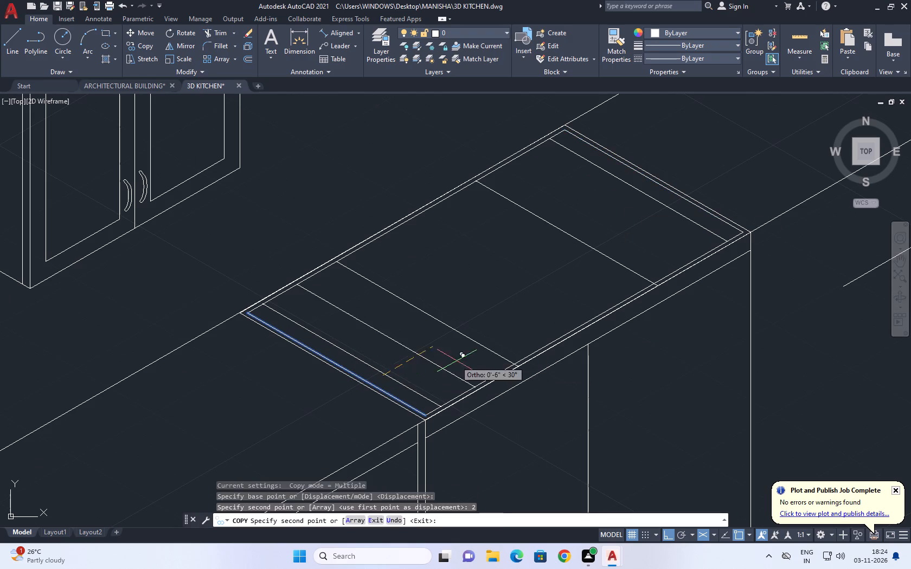
key(Escape)
Copy the inset's front edge 2" inward across the countertop.
middle_drag(531, 292, 505, 354)
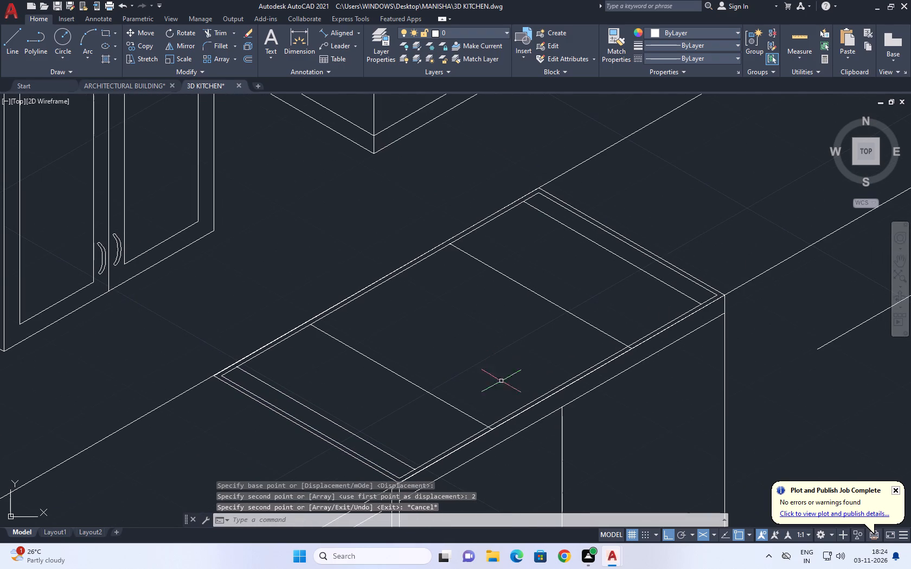
click(474, 434)
middle_drag(477, 422, 478, 420)
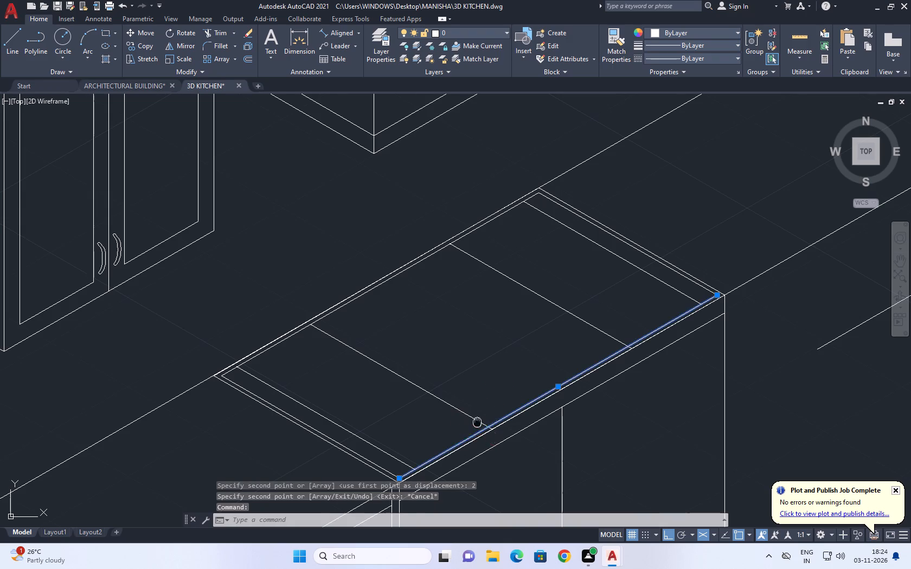
middle_drag(478, 420, 477, 324)
key(c)
text(O)
key(space)
click(493, 273)
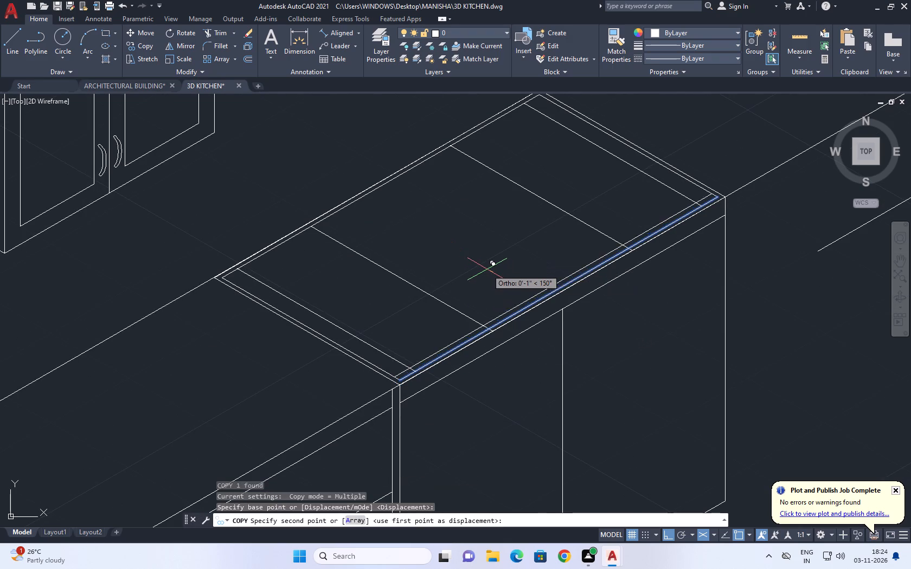
text(2)
key(space)
key(Escape)
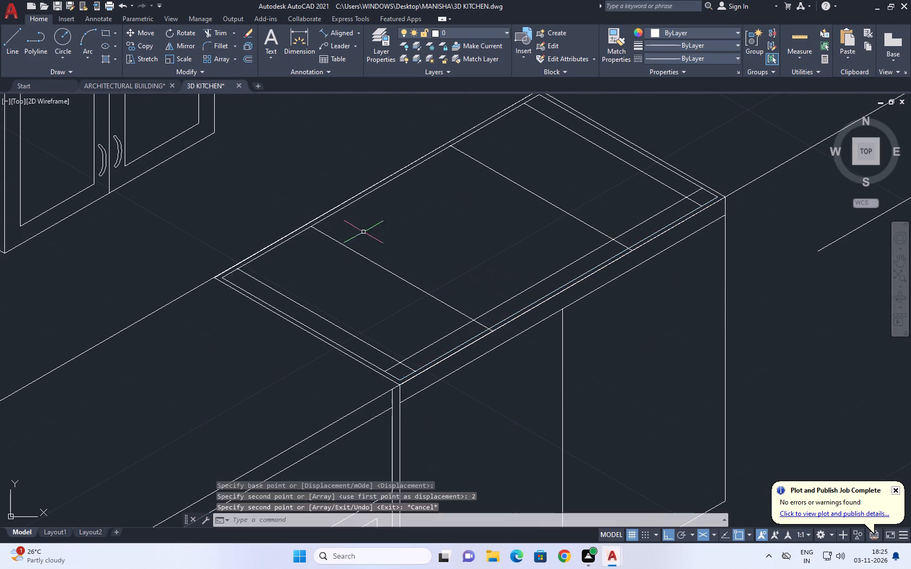
Copy the inset's back edge 2" inward across the countertop.
click(346, 204)
key(c)
key(o)
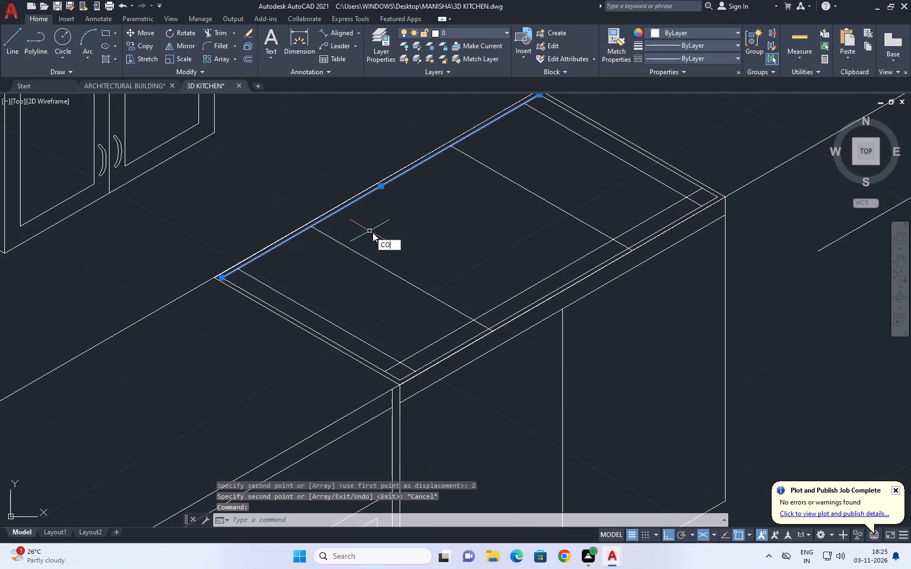
key(space)
click(363, 228)
text(2)
key(space)
key(Escape)
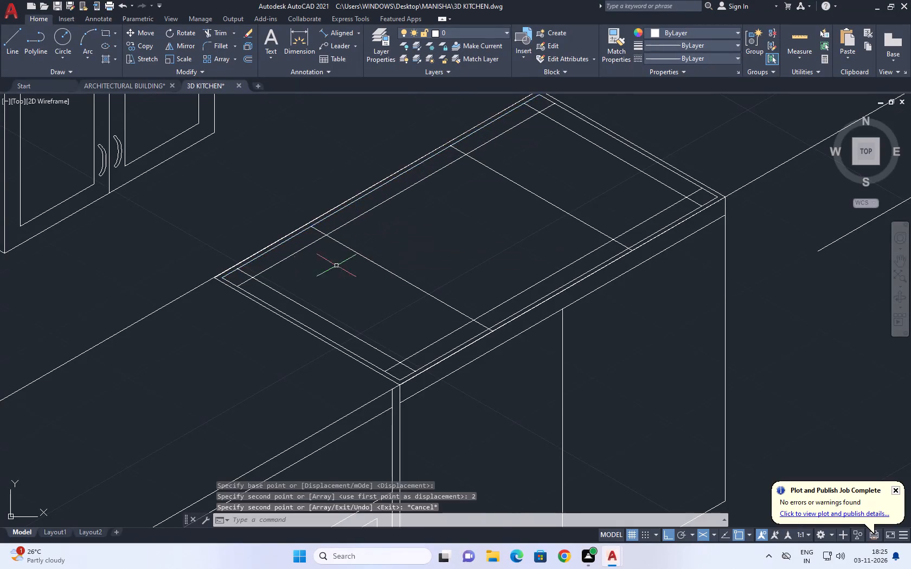
Trim the near dividing line's front end and the crossing 2" inset lines at the near front corner.
scroll(265, 274, up, 1)
middle_drag(288, 292, 311, 312)
key(t)
key(r)
key(space)
middle_drag(264, 312, 293, 356)
scroll(284, 341, up, 1)
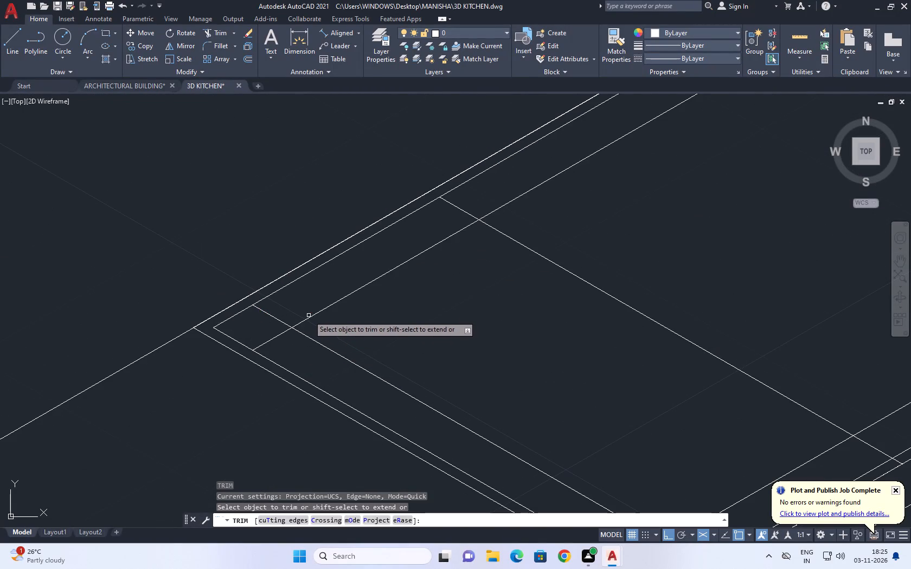
scroll(358, 303, down, 3)
middle_drag(427, 367, 421, 354)
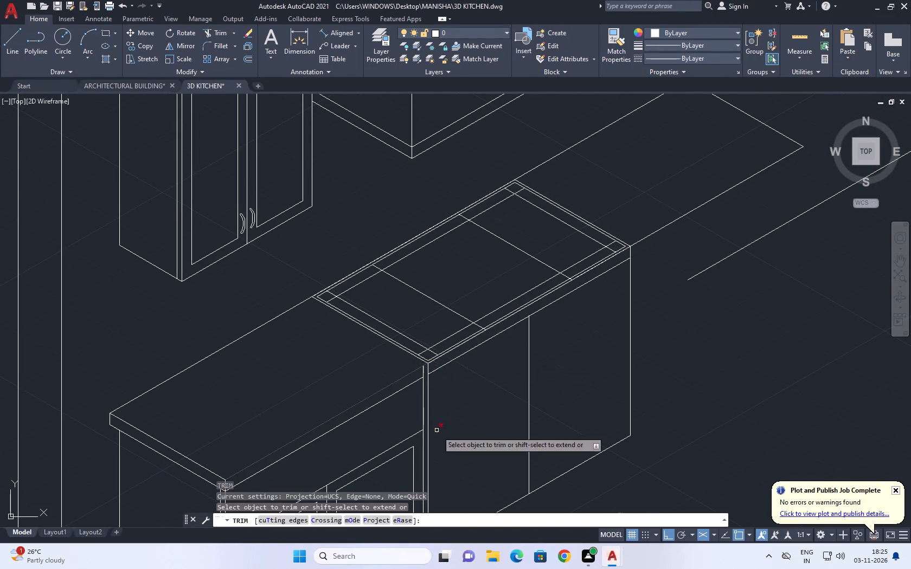
scroll(422, 354, up, 4)
scroll(501, 364, down, 1)
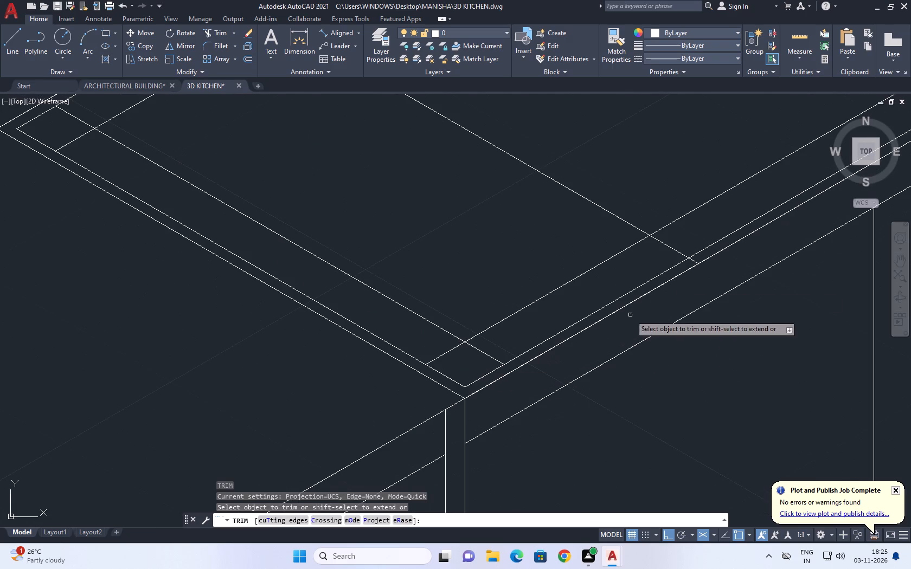
click(692, 261)
click(674, 242)
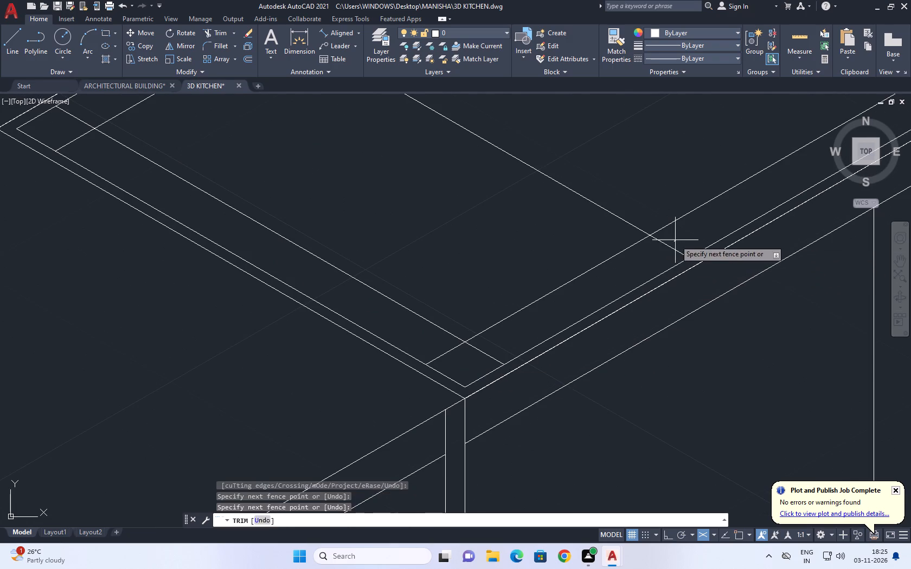
click(623, 276)
click(443, 351)
click(476, 346)
Trim the far dividing line's front end back to the copied front inset line.
scroll(478, 344, down, 5)
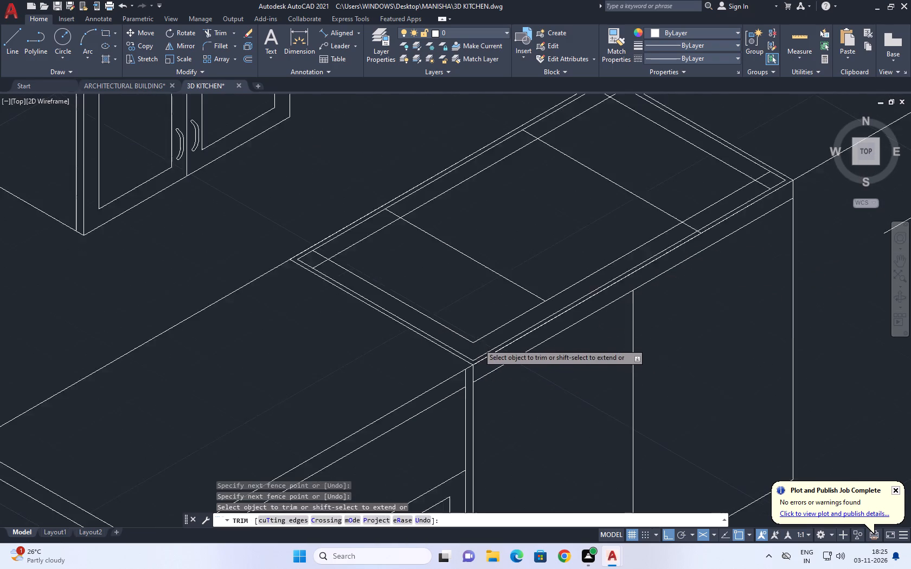
scroll(564, 312, up, 2)
scroll(481, 327, up, 2)
click(479, 314)
click(508, 295)
scroll(510, 303, up, 3)
click(489, 342)
click(453, 357)
Trim the overlapping ends of the 2" inset lines at the far front and far back corners.
scroll(487, 340, down, 5)
scroll(560, 295, up, 3)
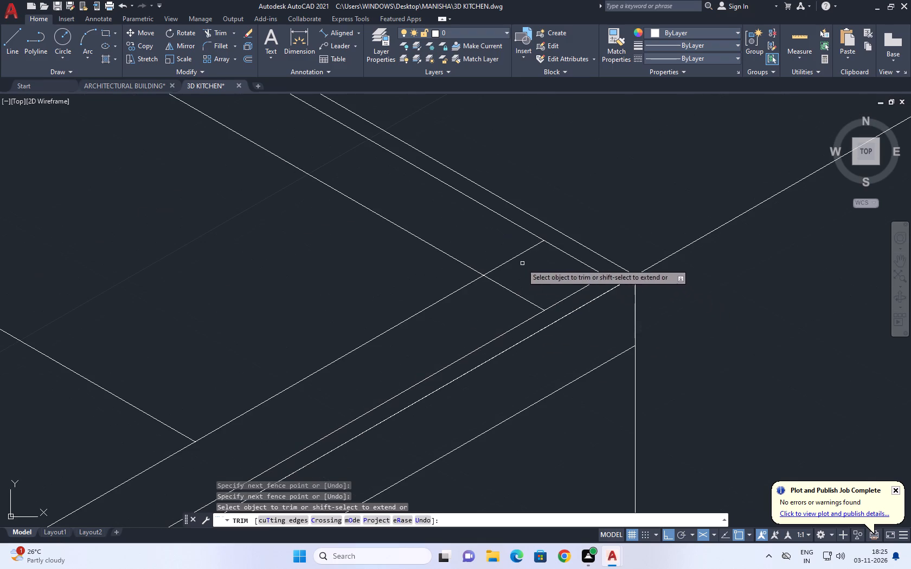
click(510, 242)
click(511, 311)
scroll(535, 298, down, 4)
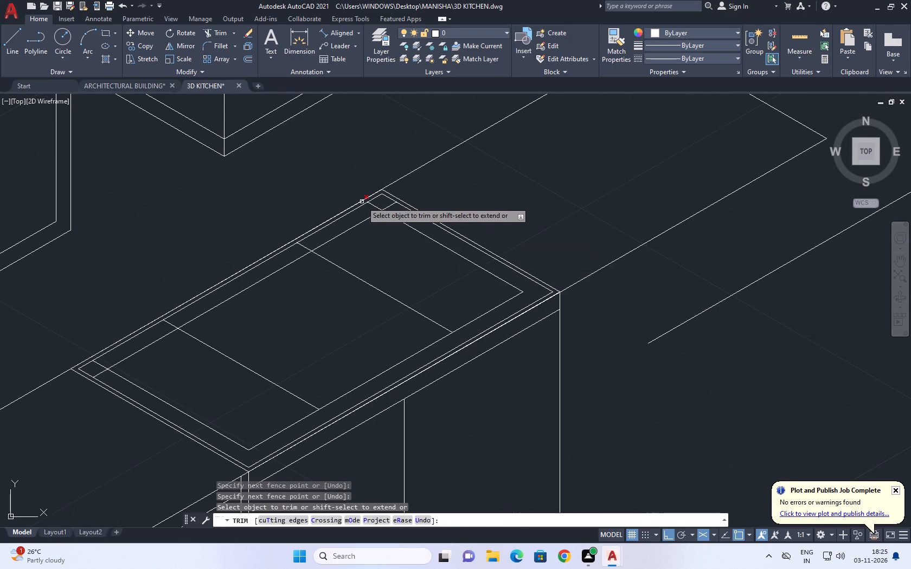
scroll(360, 201, up, 5)
click(397, 244)
click(634, 222)
Trim both dividing lines' back ends and the crossing inset lines at the near back corner to finish the inner frame.
scroll(636, 224, down, 6)
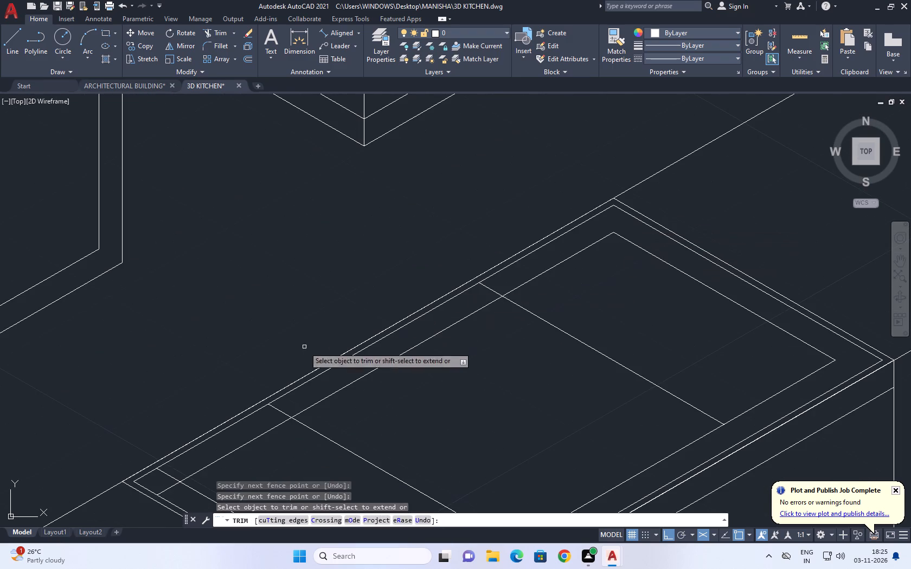
click(274, 416)
click(502, 287)
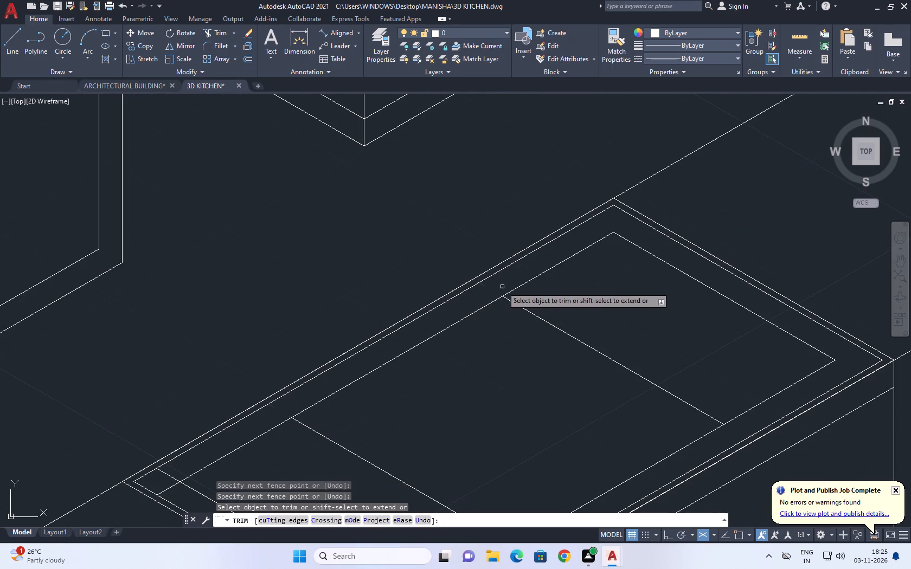
scroll(511, 279, down, 1)
scroll(303, 406, up, 4)
drag(300, 434, 299, 435)
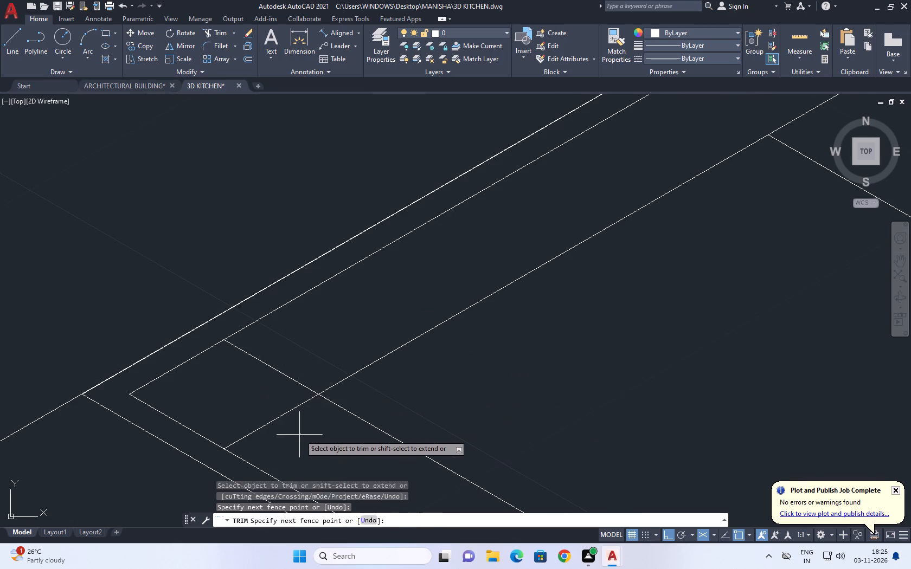
drag(299, 435, 296, 429)
click(299, 351)
scroll(340, 321, down, 6)
middle_drag(600, 255, 546, 262)
right_click(557, 238)
click(587, 251)
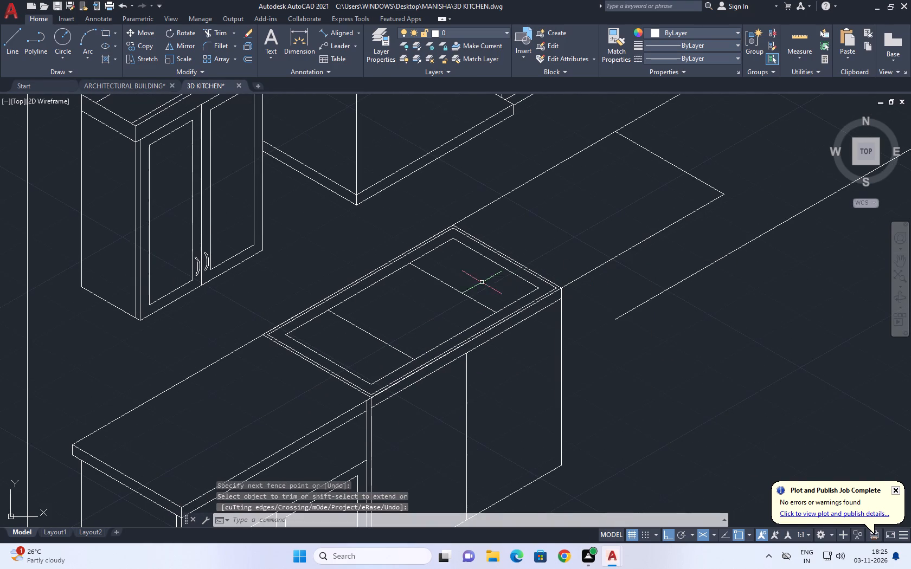
Copy the inner frame's front edge a very small distance inward, starting from its near front corner.
middle_drag(436, 277, 454, 305)
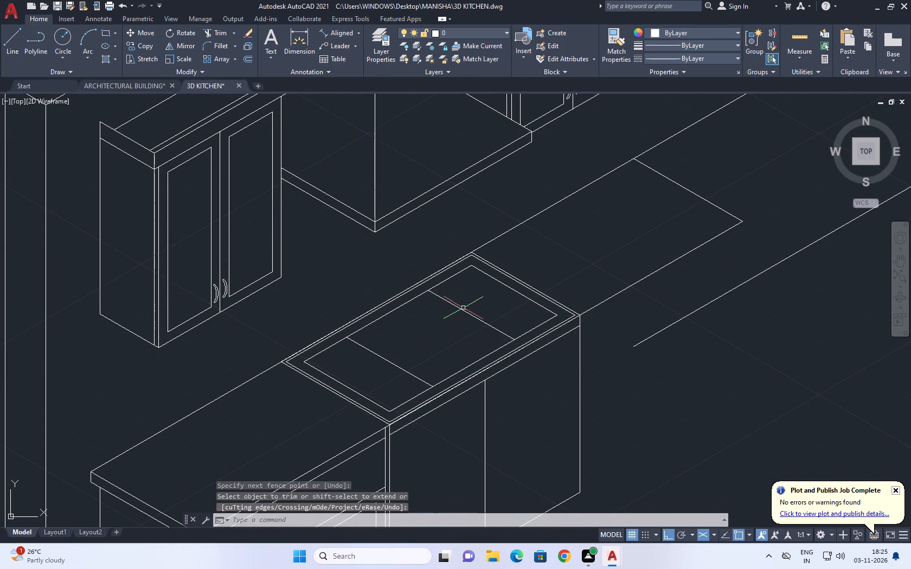
middle_drag(497, 272, 464, 258)
scroll(399, 376, up, 1)
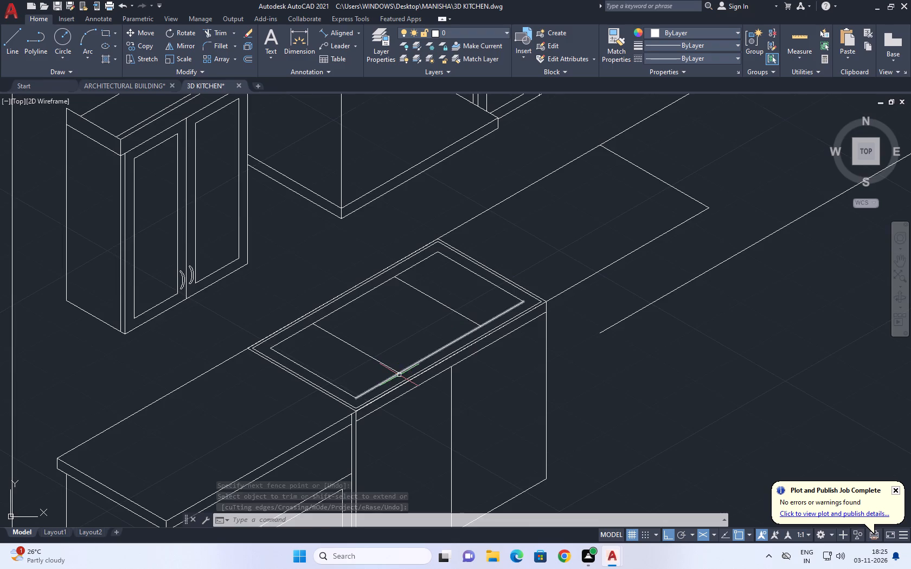
click(412, 365)
middle_drag(423, 364, 425, 371)
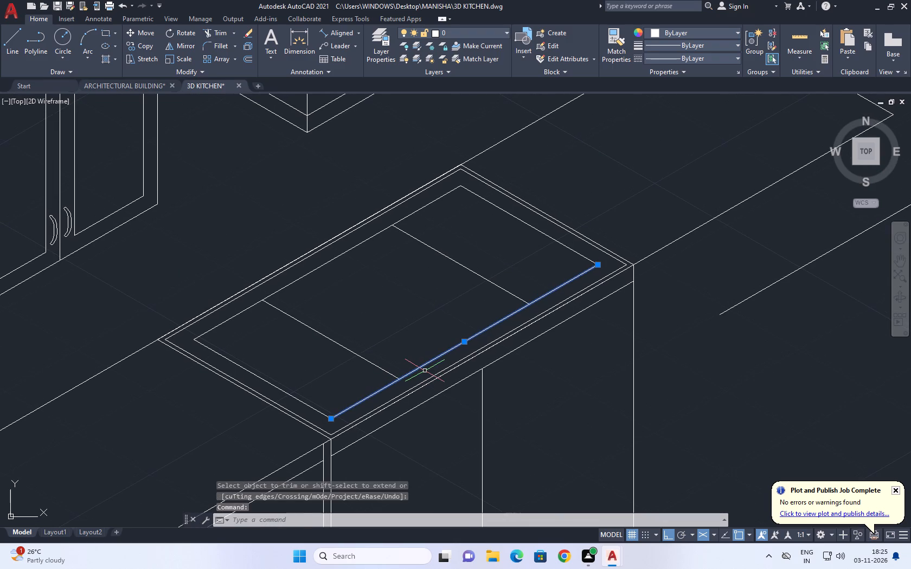
middle_click(351, 413)
key(c)
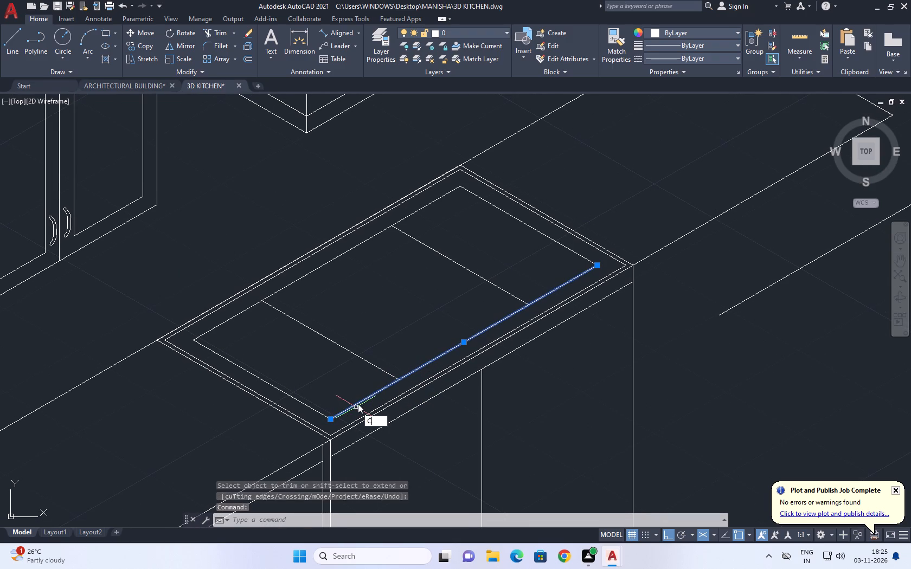
key(o)
key(space)
scroll(335, 413, up, 2)
click(320, 428)
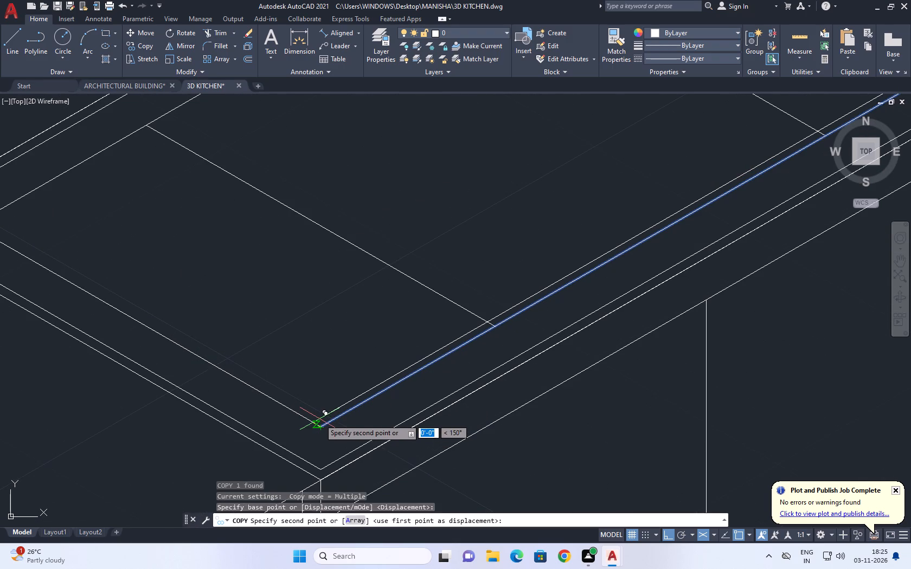
click(319, 419)
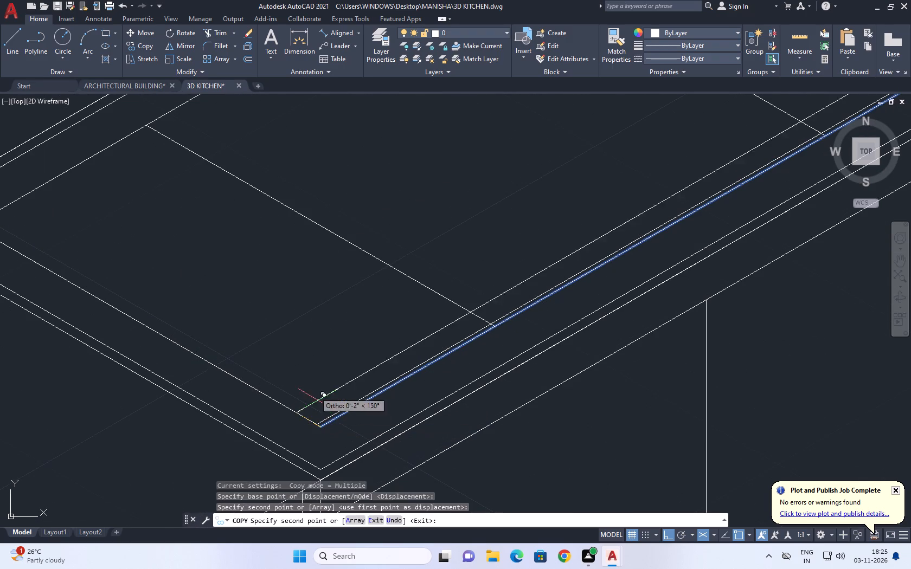
key(Escape)
Draw a short vertical line upward from the inner frame's near front corner.
scroll(315, 424, up, 1)
click(341, 410)
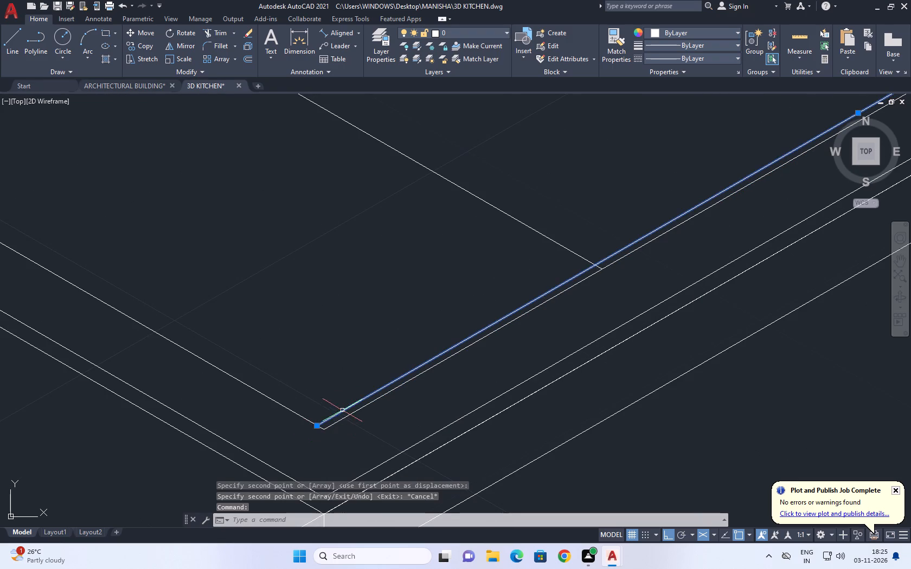
key(Escape)
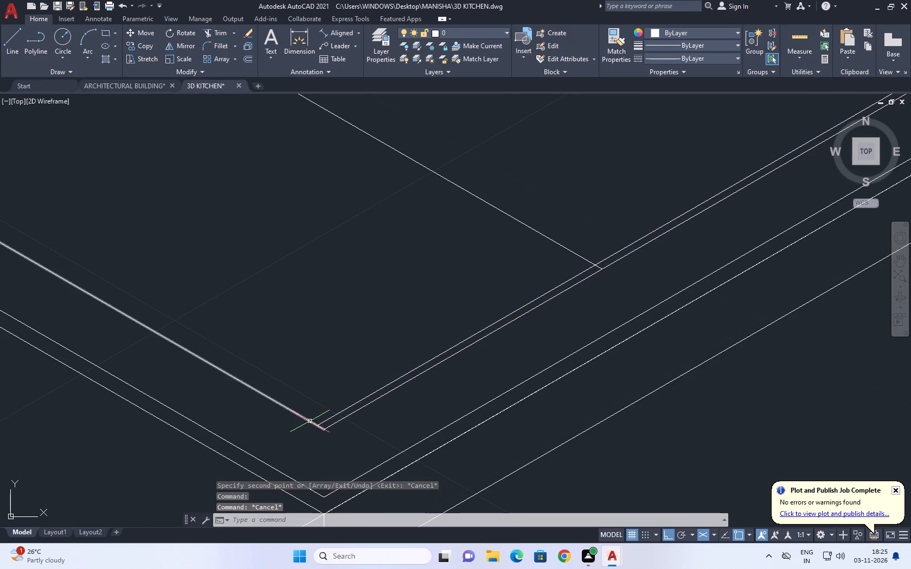
key(l)
key(space)
scroll(310, 423, up, 2)
click(343, 443)
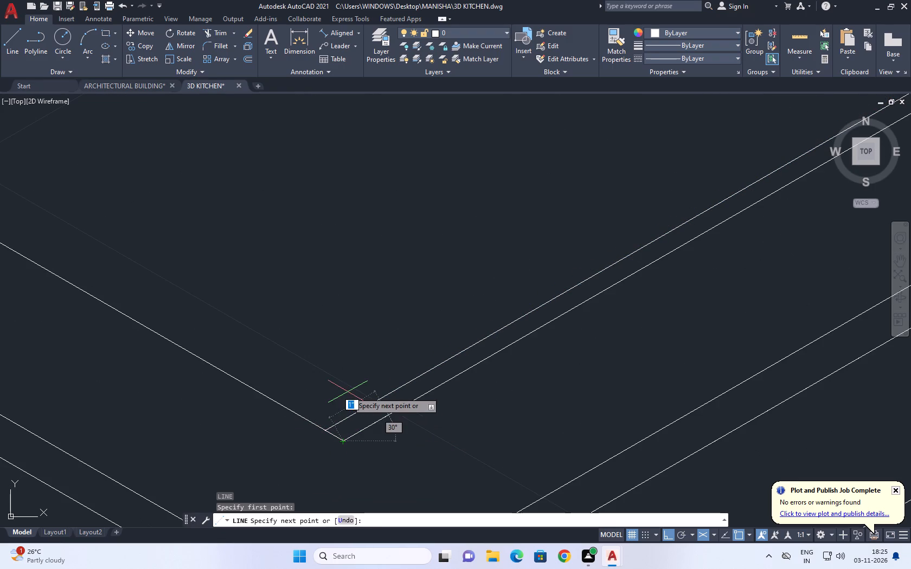
key(F5)
click(345, 373)
key(Escape)
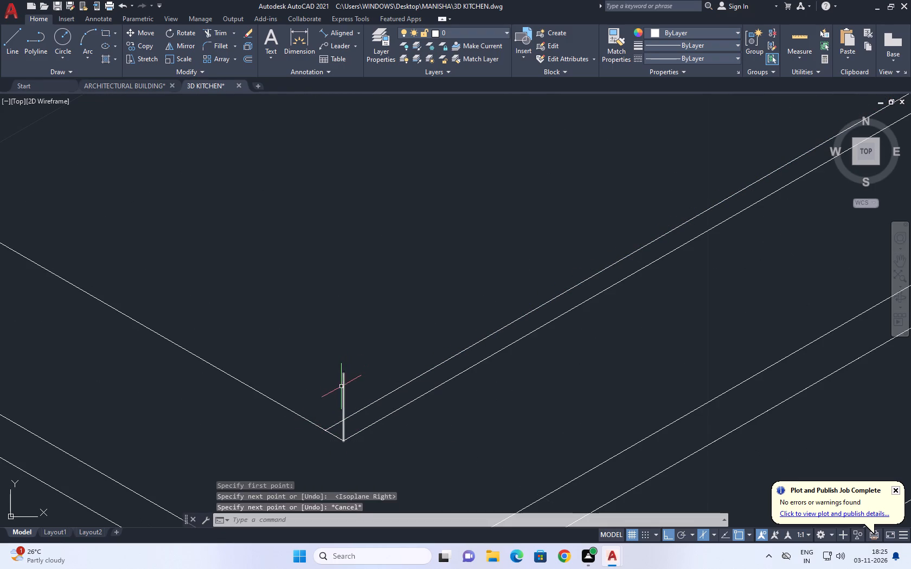
Trim the vertical line above the copied front edge and the copied edge's overhang beyond the vertical line.
key(t)
key(r)
key(space)
click(337, 427)
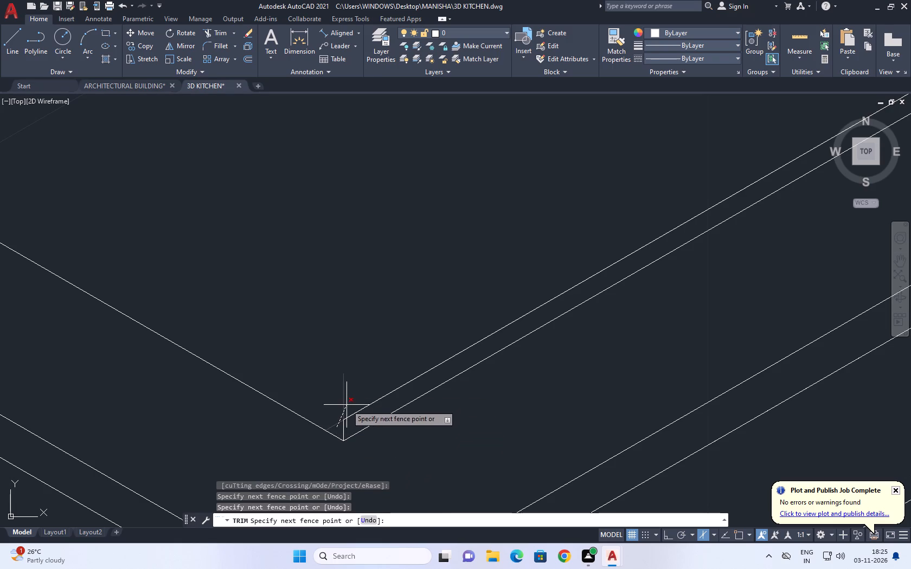
click(349, 392)
key(Escape)
Draw a line parallel to the inner frame's near side edge, from the short vertical at the near front corner to the near back corner.
scroll(387, 404, down, 6)
text(L)
key(space)
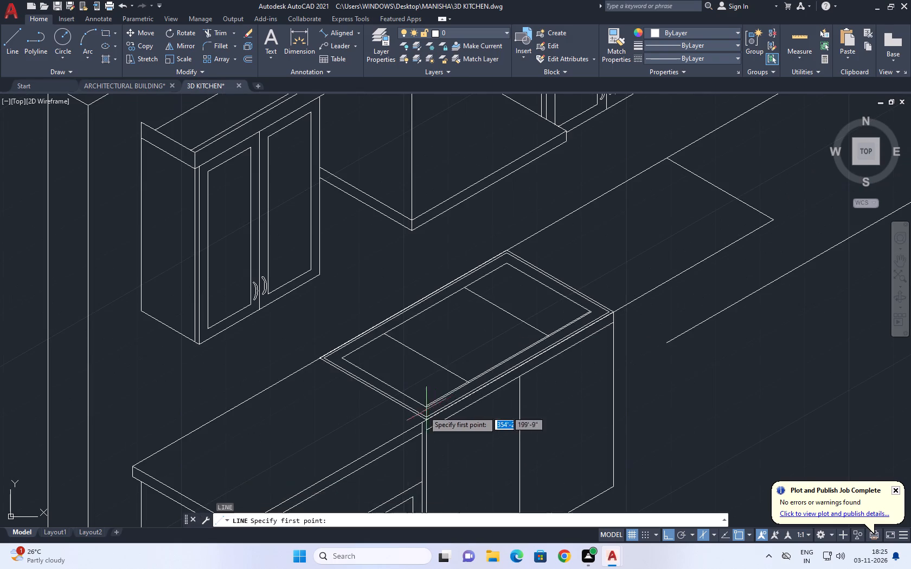
scroll(409, 414, up, 4)
click(508, 364)
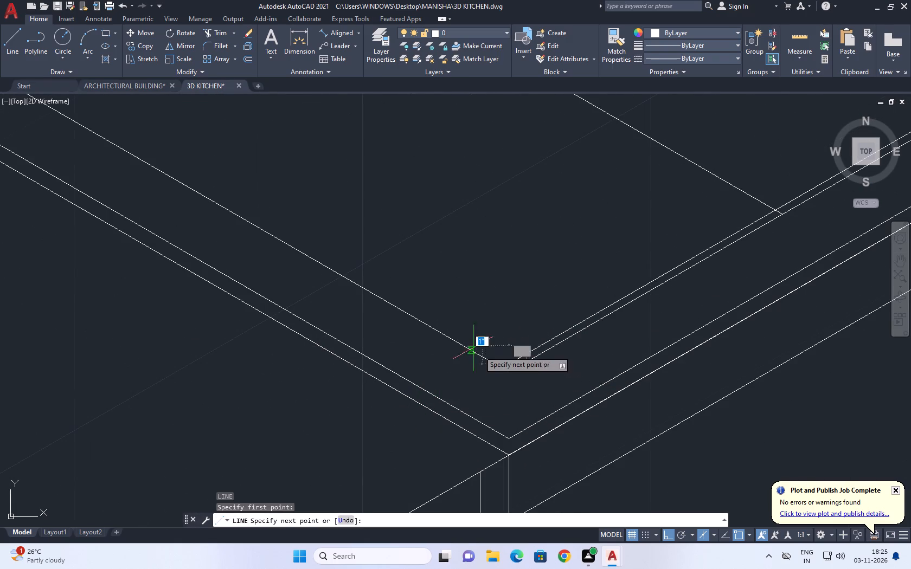
scroll(448, 337, down, 2)
scroll(387, 270, up, 1)
middle_drag(387, 270, 446, 362)
key(F5)
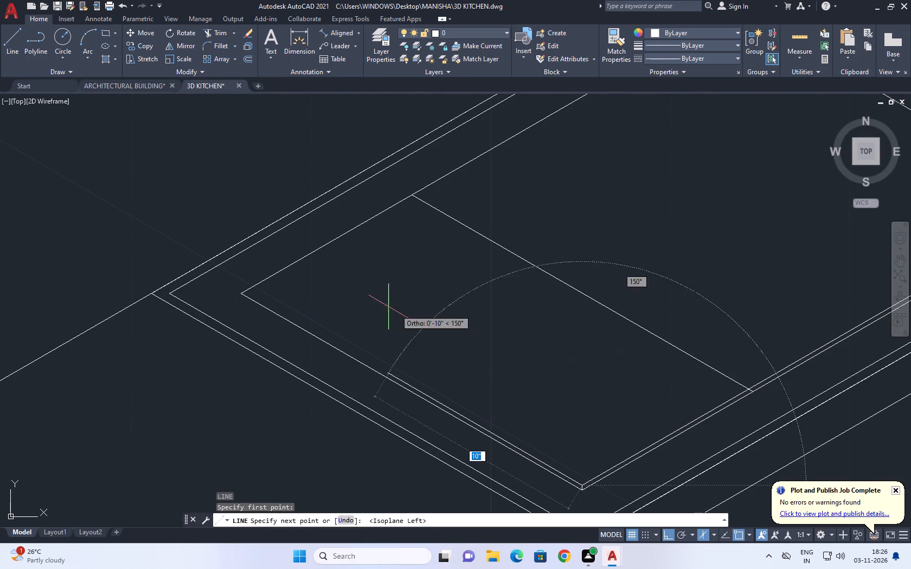
scroll(284, 270, up, 1)
click(215, 264)
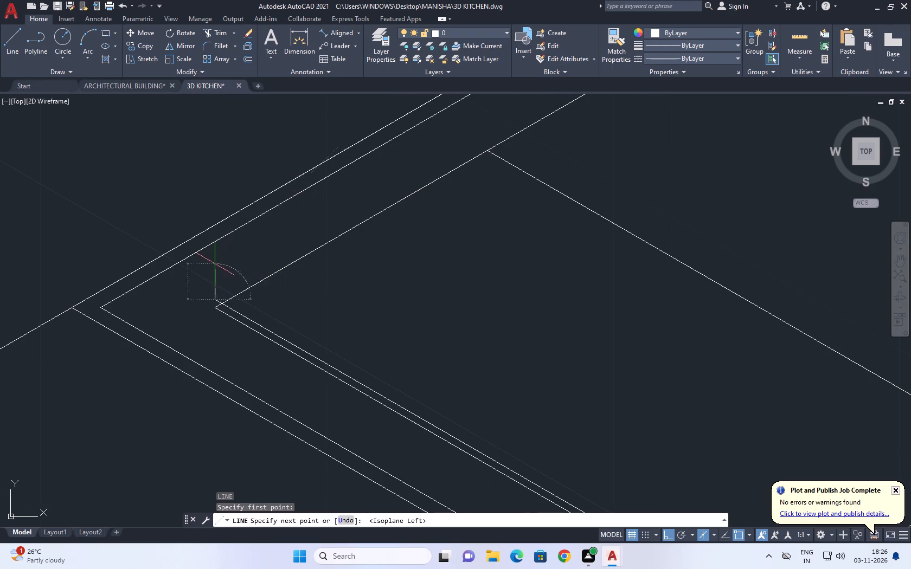
key(Escape)
Draw a short vertical line joining the new side line's end to the inner frame's near back corner.
middle_drag(210, 318, 258, 320)
scroll(261, 320, up, 1)
text(L)
key(space)
scroll(266, 314, up, 2)
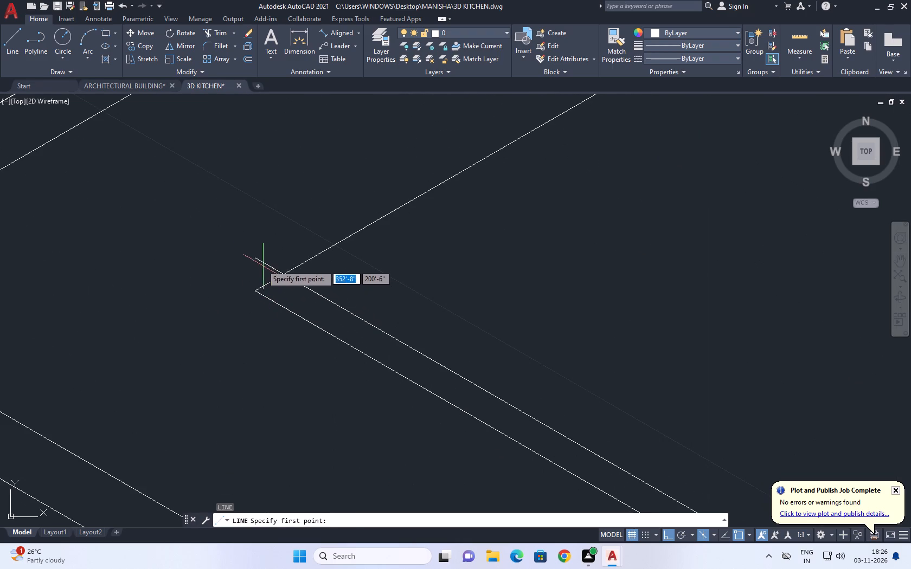
click(254, 258)
click(254, 290)
key(space)
Draw a line about 3'-1" long parallel to the inner frame's back edge, from the near back corner to the far back corner.
middle_drag(316, 229, 296, 328)
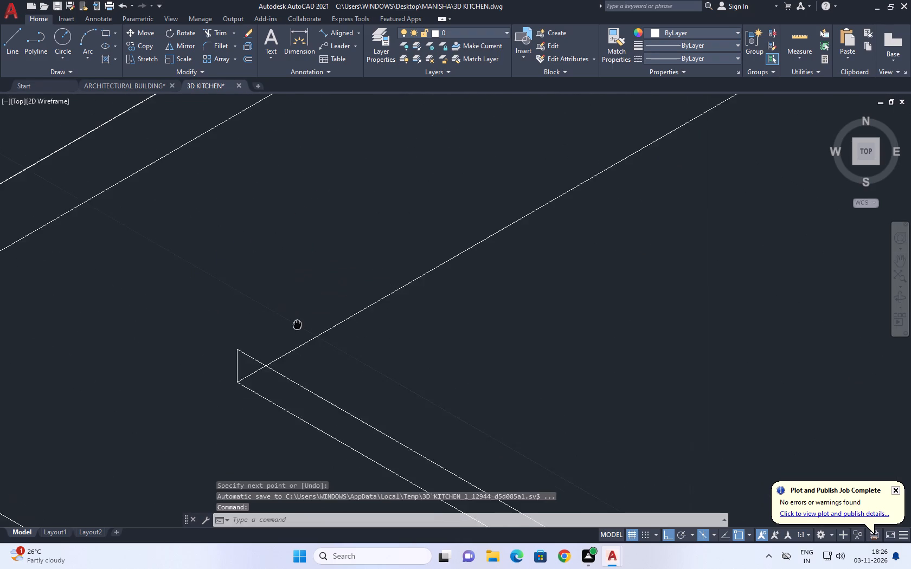
middle_drag(296, 328, 296, 331)
key(l)
key(space)
click(235, 361)
scroll(328, 327, down, 3)
middle_drag(435, 257, 200, 391)
key(F5)
middle_drag(497, 211, 112, 442)
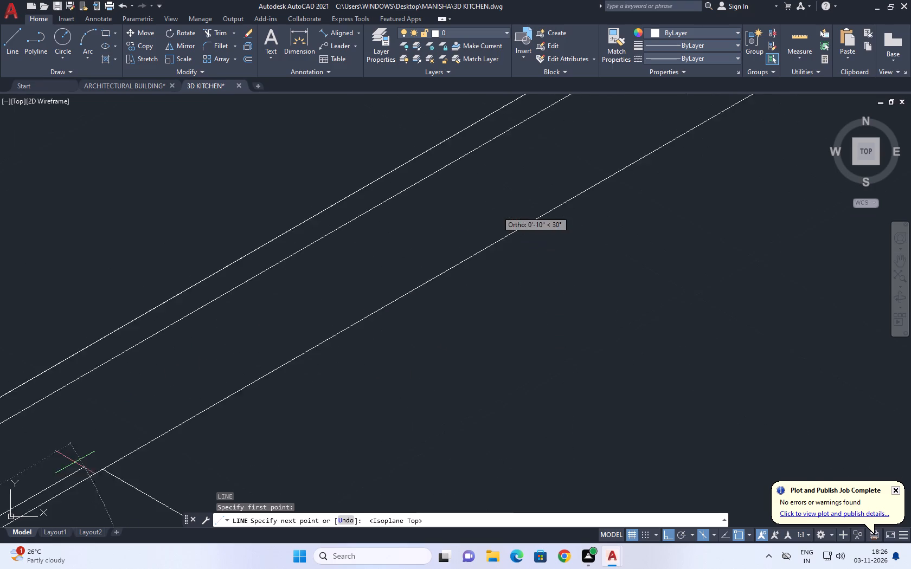
scroll(121, 432, down, 2)
middle_drag(464, 255, 404, 294)
scroll(533, 191, up, 3)
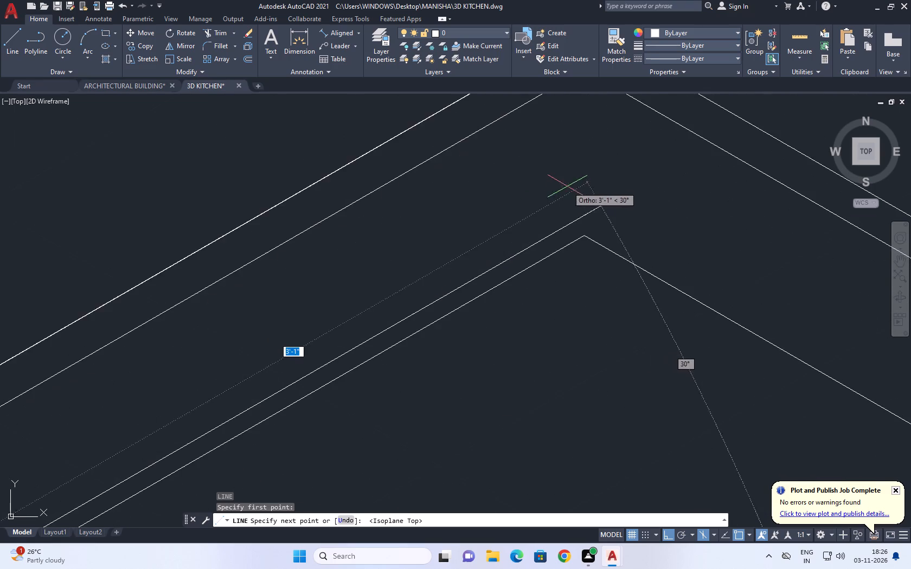
scroll(569, 214, up, 1)
middle_drag(590, 219, 515, 218)
scroll(515, 217, up, 1)
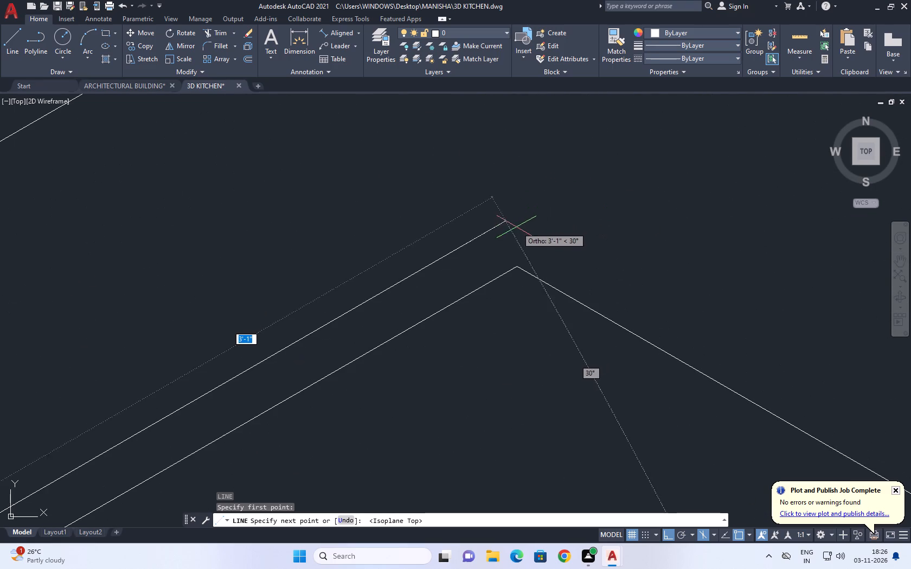
click(519, 219)
key(space)
Draw a short vertical line upward from the inner frame's far back corner.
key(space)
click(516, 270)
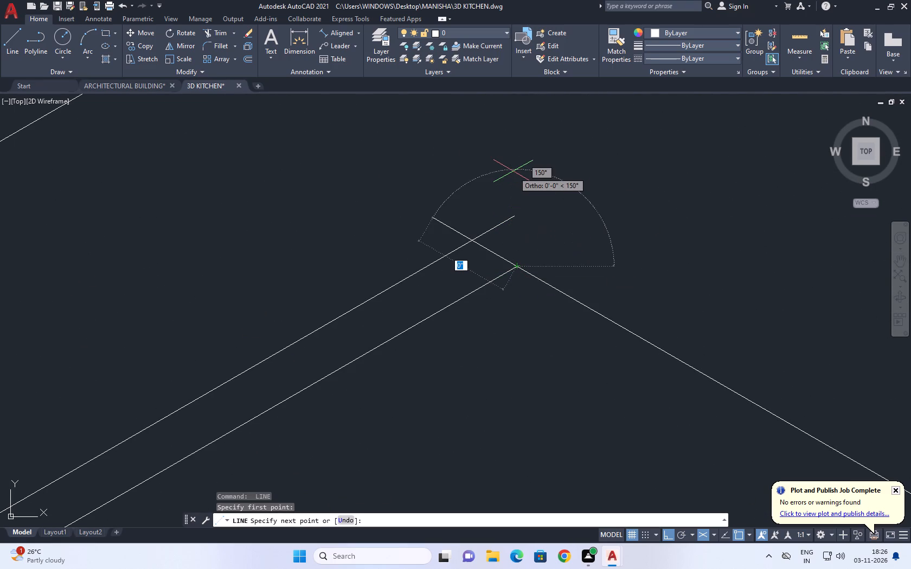
key(F5)
click(525, 157)
key(Escape)
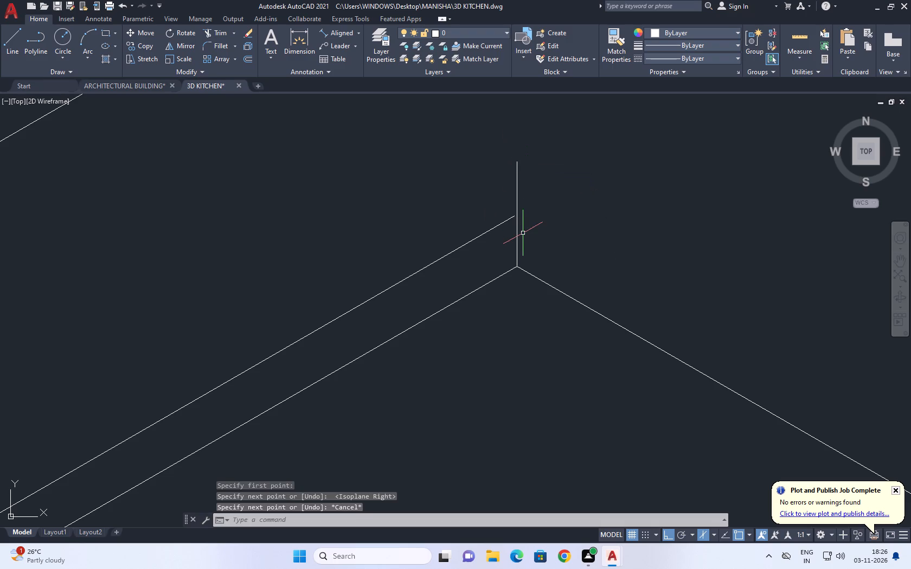
Fillet the parallel back line and the vertical line with zero radius to close the far back corner.
text(F)
key(space)
click(509, 219)
click(517, 224)
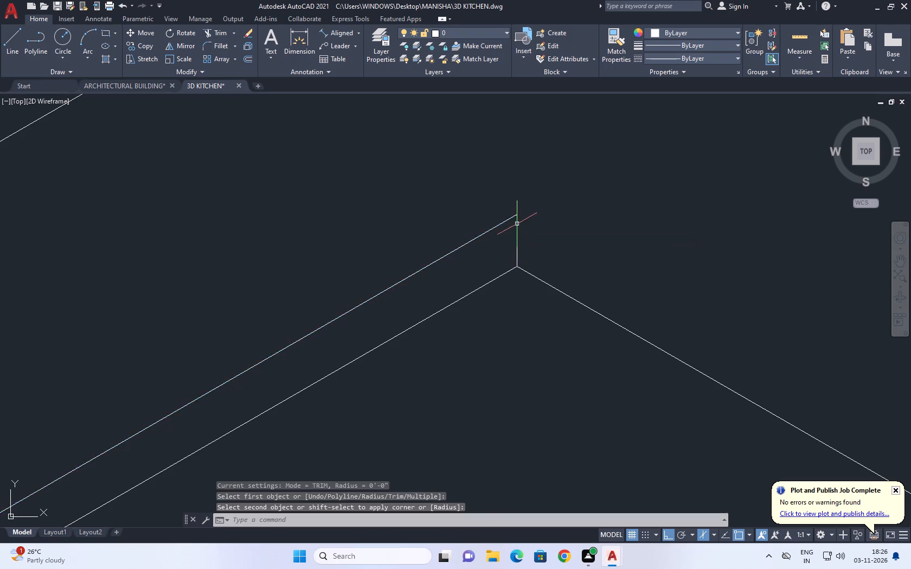
Draw a line about 1'-7" long parallel to the far side edge, from the far back vertical's top to the far front corner.
scroll(518, 224, down, 5)
middle_drag(563, 225, 452, 216)
key(l)
key(space)
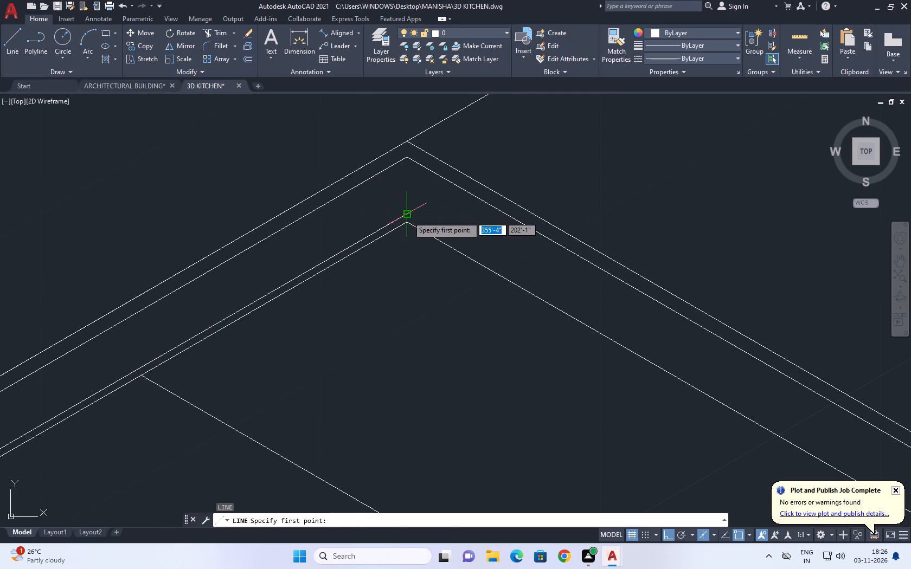
click(408, 216)
scroll(431, 227, down, 3)
middle_drag(512, 248, 407, 221)
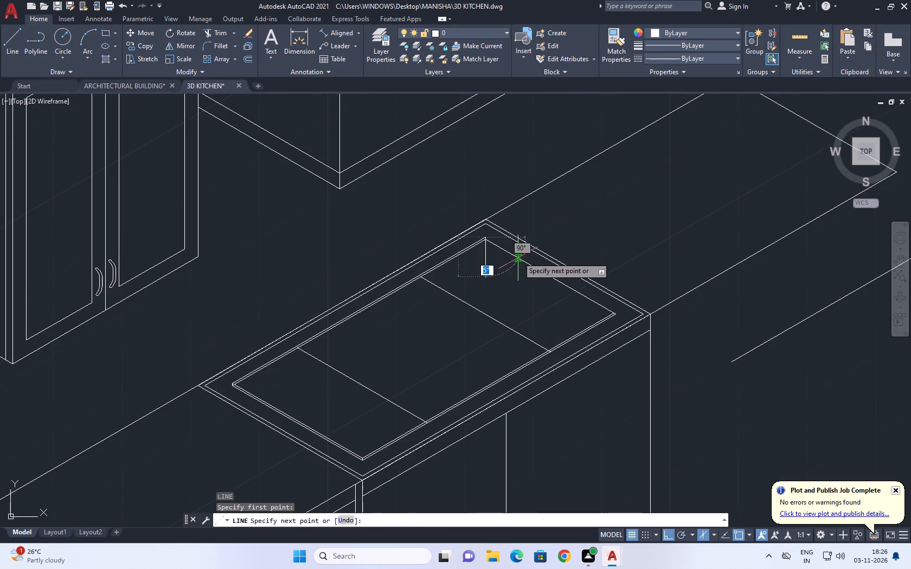
key(F8)
key(F8)
key(F5)
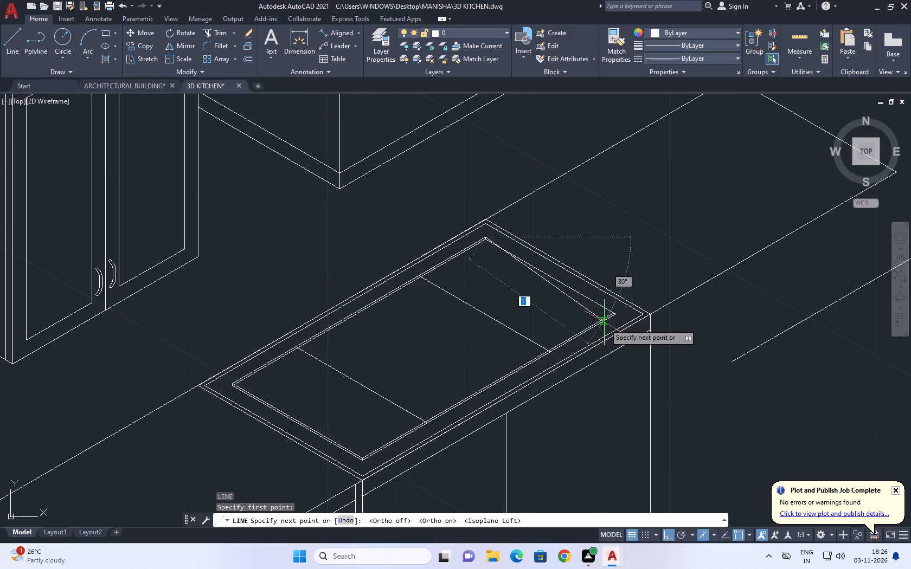
scroll(611, 326, up, 3)
scroll(616, 270, up, 3)
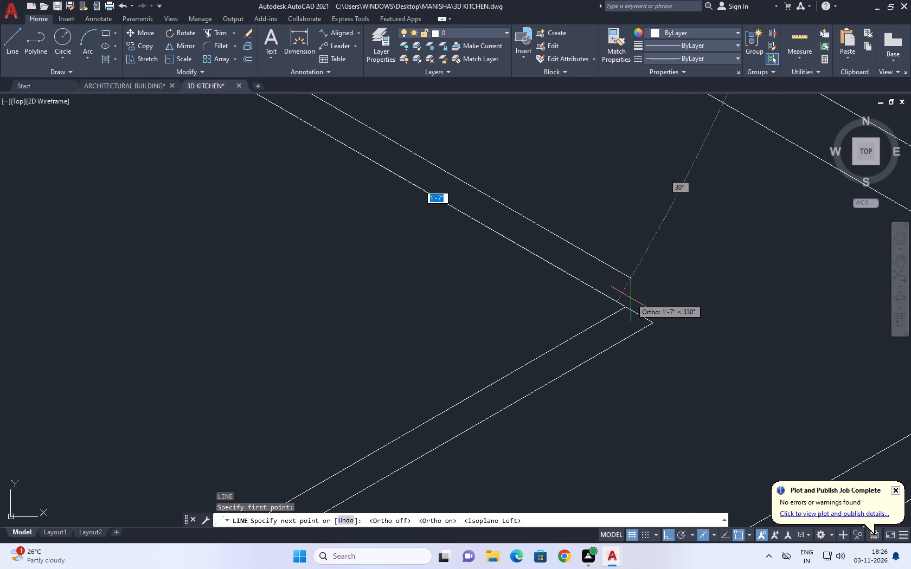
click(657, 313)
key(space)
Draw a short vertical line upward from the inner frame's far front corner.
key(space)
click(654, 324)
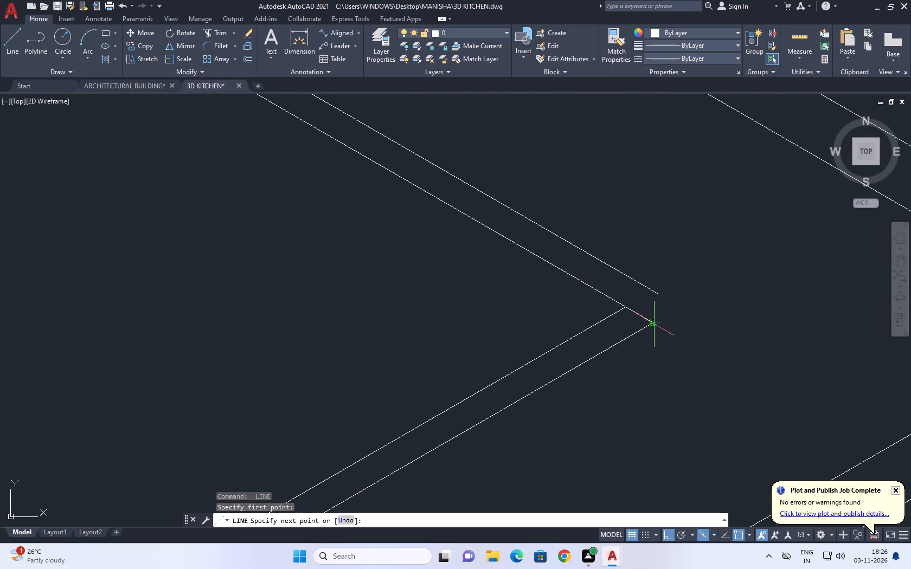
click(658, 248)
key(Escape)
Fillet the parallel front and far side lines to the far front vertical with zero radius.
scroll(606, 314, down, 2)
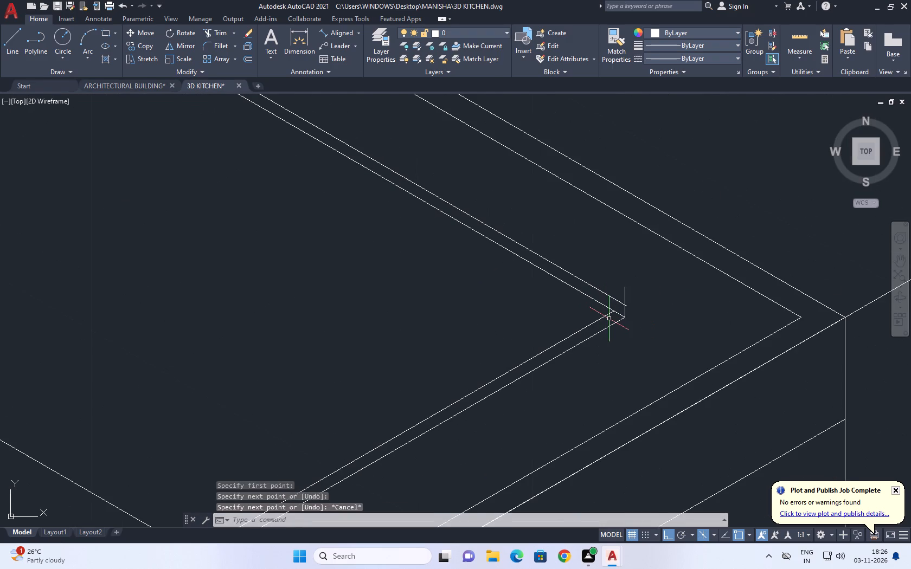
key(f)
key(space)
click(608, 315)
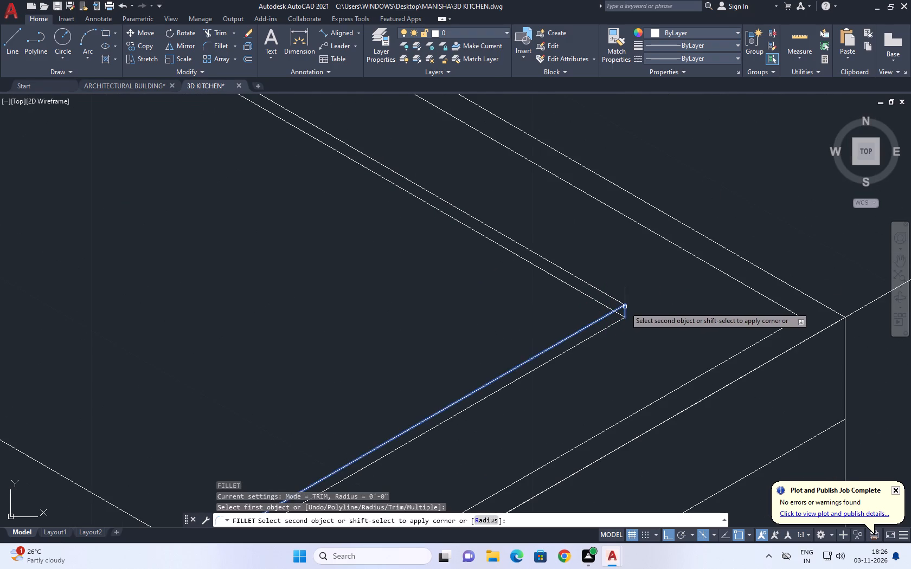
click(625, 307)
scroll(631, 293, up, 3)
key(space)
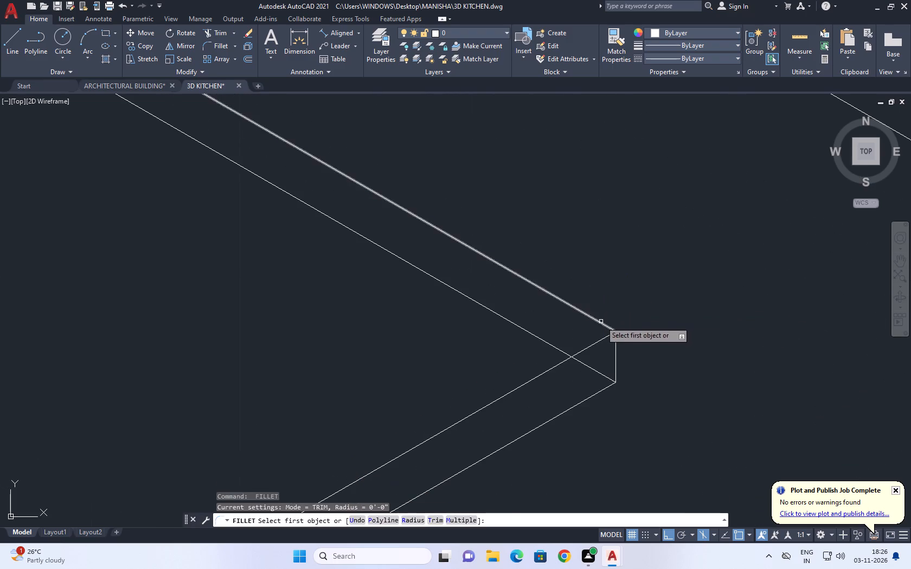
click(601, 321)
click(617, 353)
Draw a short vertical line downward from where the near dividing line meets the inner front line.
scroll(613, 333, down, 8)
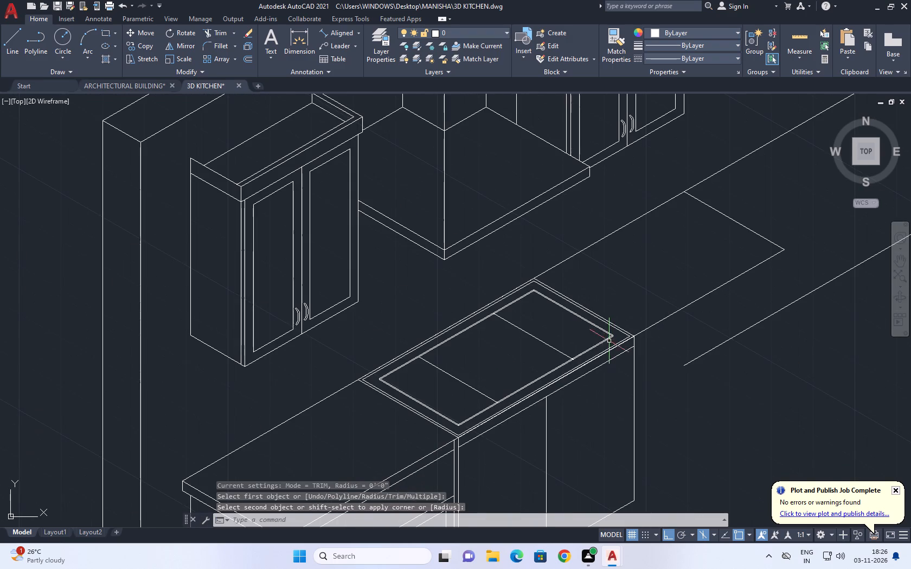
middle_drag(435, 381, 458, 360)
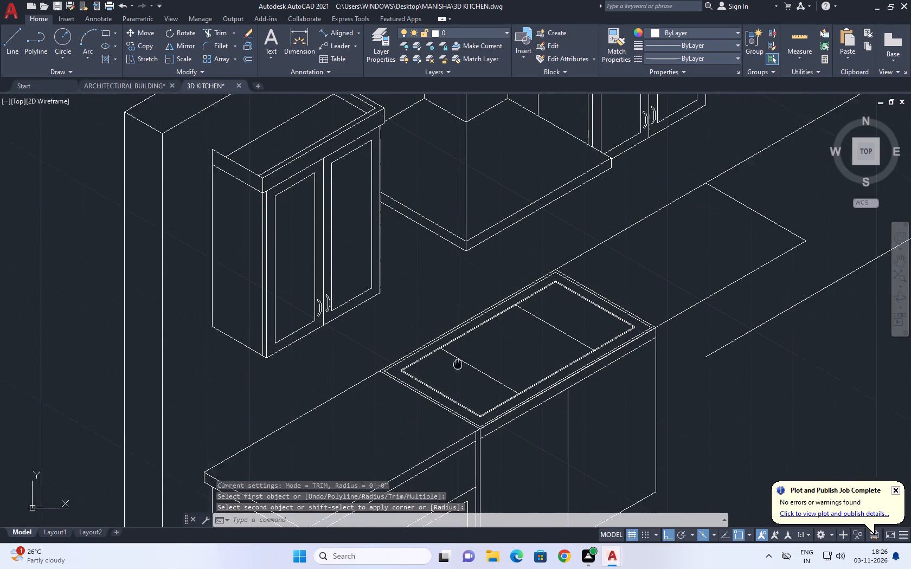
middle_drag(458, 360, 458, 346)
scroll(458, 346, up, 1)
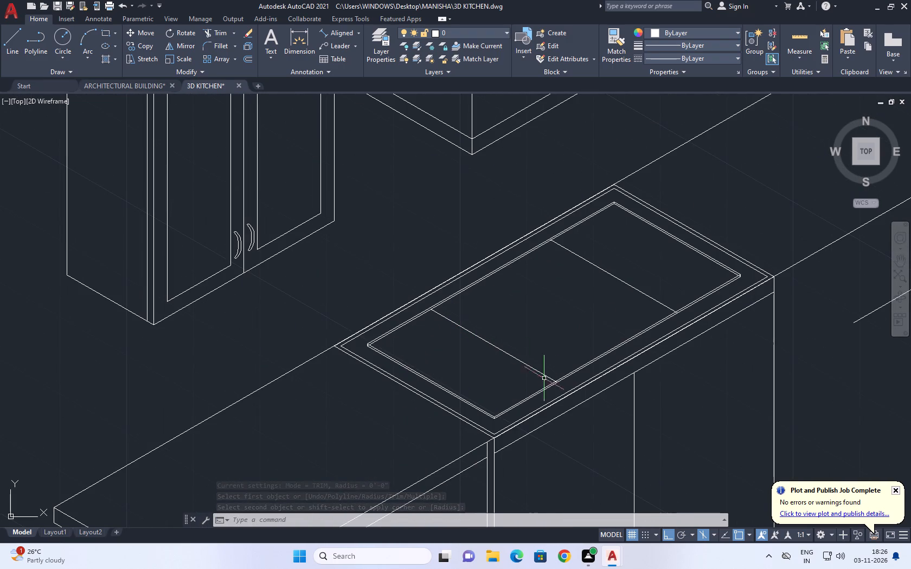
scroll(579, 384, up, 2)
scroll(526, 380, up, 2)
middle_drag(502, 371, 504, 378)
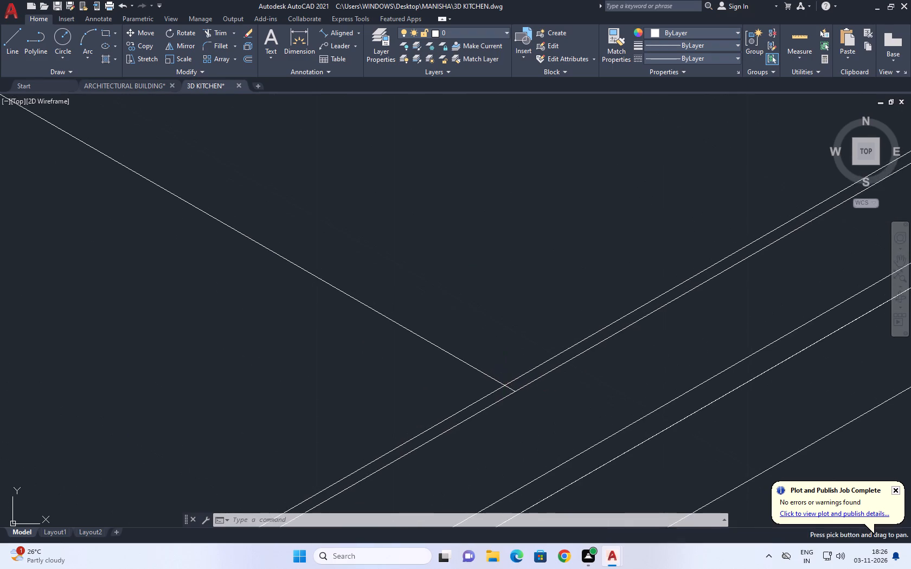
scroll(504, 378, down, 1)
key(l)
key(space)
scroll(505, 401, up, 3)
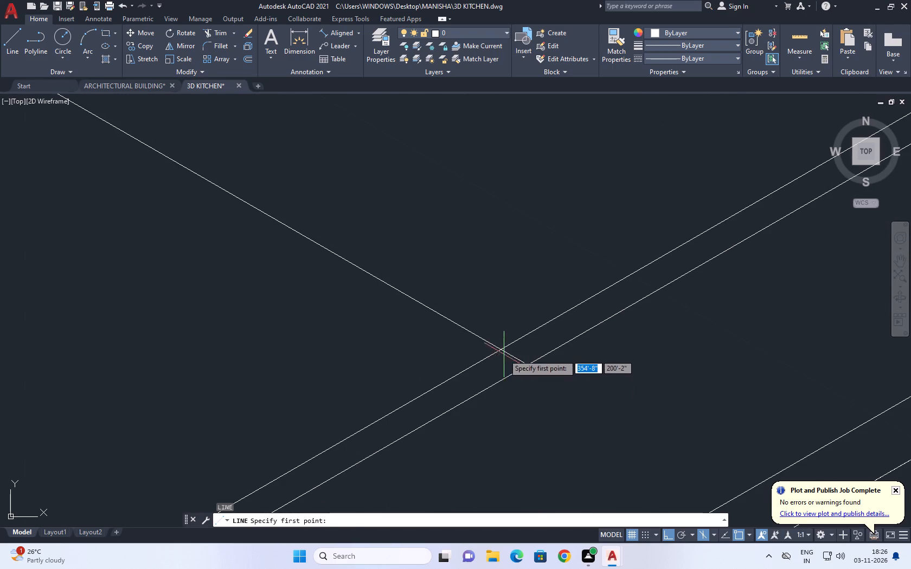
click(504, 350)
click(503, 395)
key(Escape)
Trim the near dividing line beyond the inner front line and its vertical below the outer front line.
key(t)
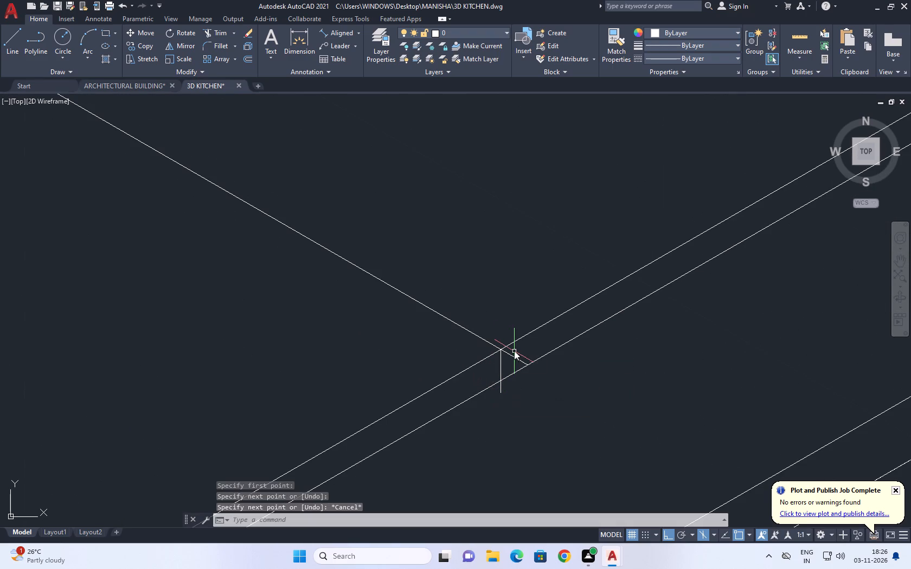
key(r)
key(space)
click(516, 355)
click(514, 360)
click(508, 387)
click(482, 400)
scroll(510, 391, down, 4)
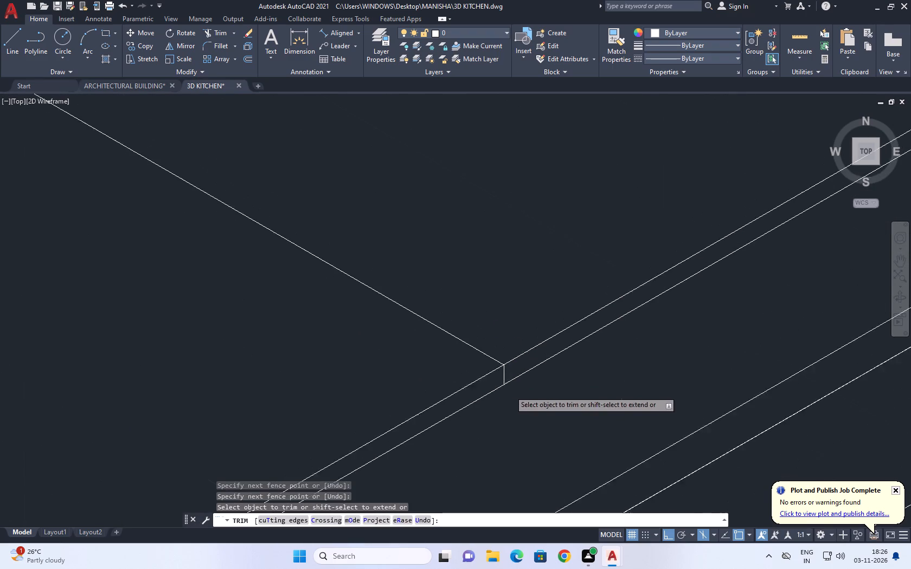
middle_drag(575, 353, 409, 387)
scroll(435, 376, down, 4)
key(Escape)
Draw a short vertical line downward from where the far dividing line meets the inner front line.
scroll(512, 329, up, 6)
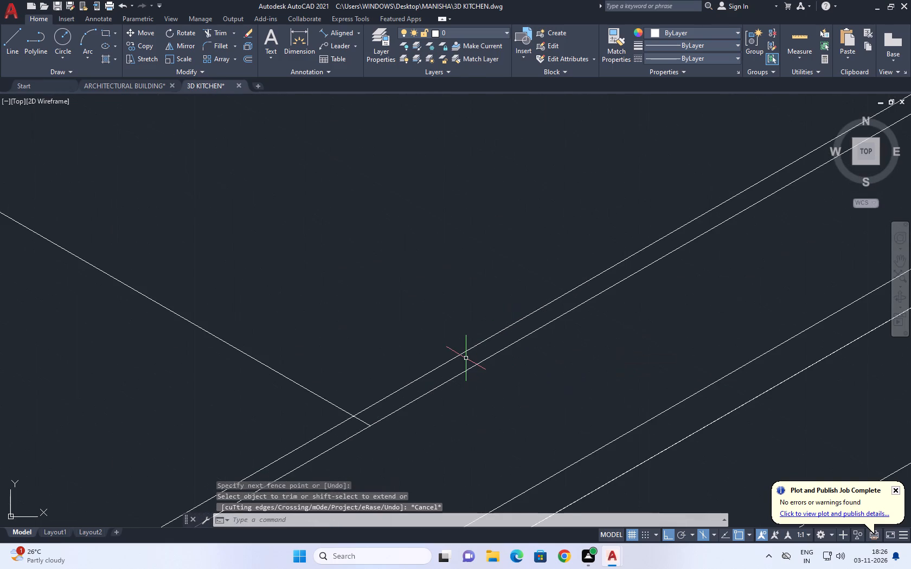
text(L)
key(space)
middle_drag(375, 405, 466, 224)
click(445, 234)
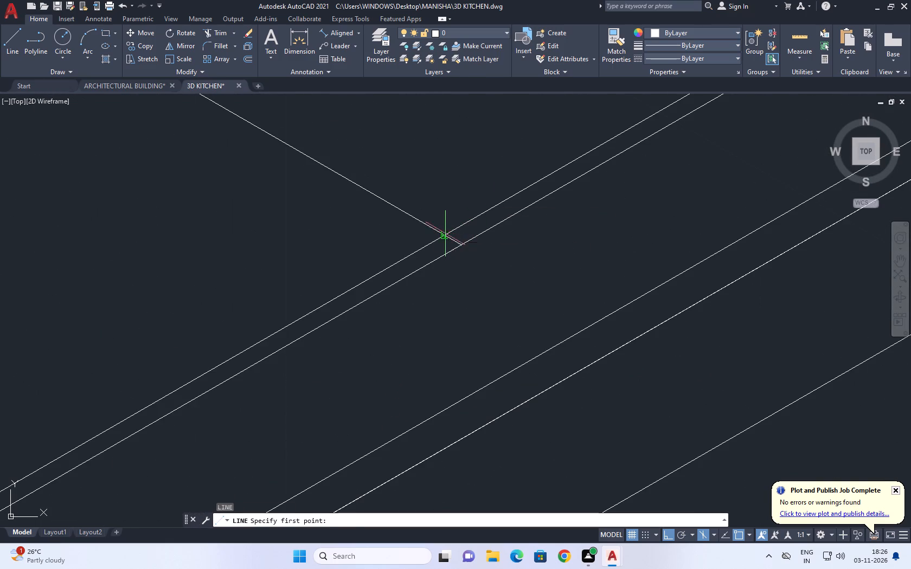
click(453, 291)
key(Escape)
Trim the far dividing line beyond the inner front line and its vertical below the outer front line.
key(t)
key(r)
key(space)
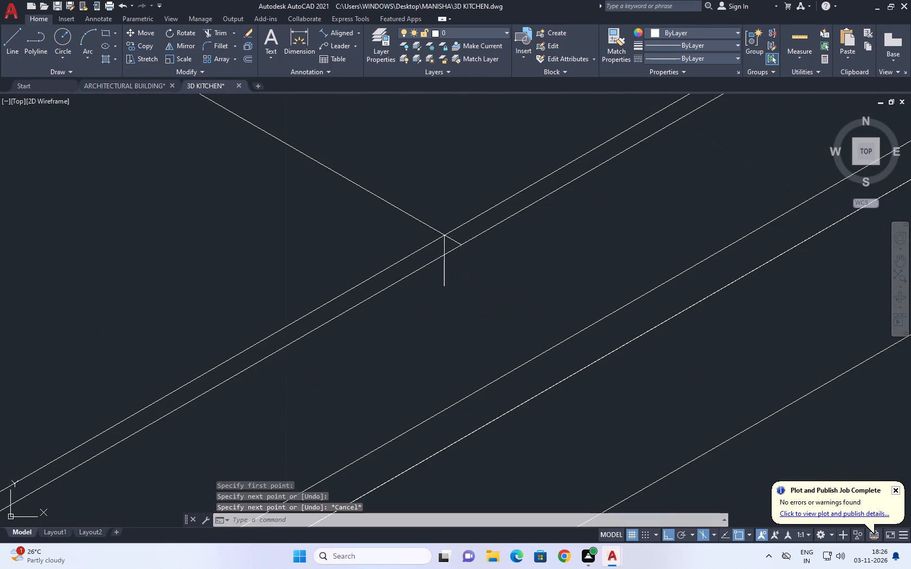
click(456, 245)
click(457, 237)
click(452, 264)
click(418, 283)
scroll(478, 288, down, 4)
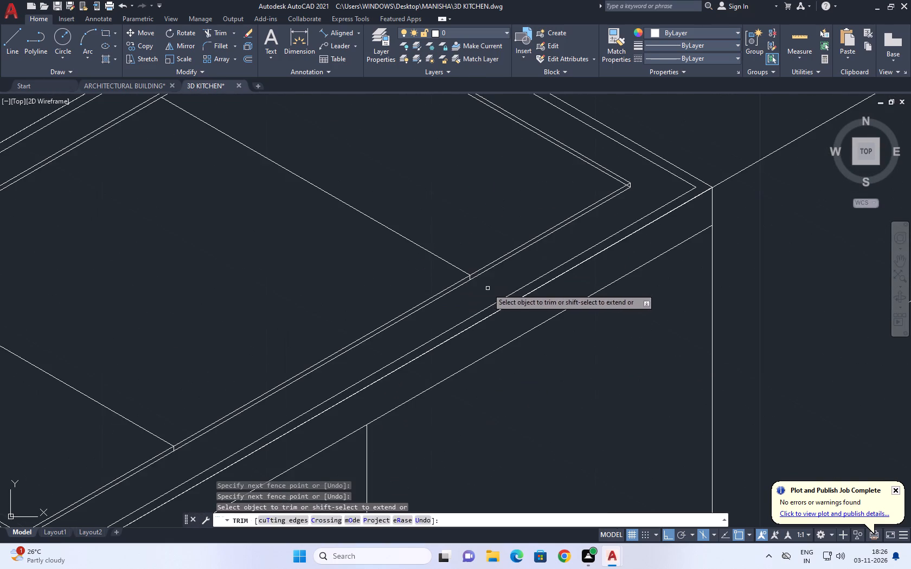
key(Escape)
Trim the crossing line end at the inner frame's far front corner.
scroll(498, 274, down, 4)
scroll(504, 254, up, 3)
scroll(560, 286, up, 2)
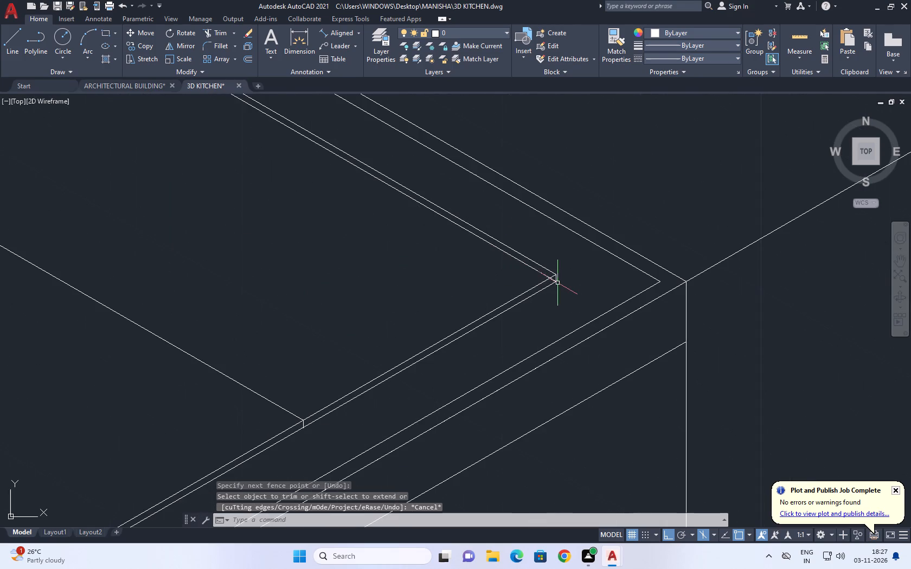
text(TR)
key(space)
scroll(553, 281, up, 2)
click(553, 280)
scroll(569, 273, down, 5)
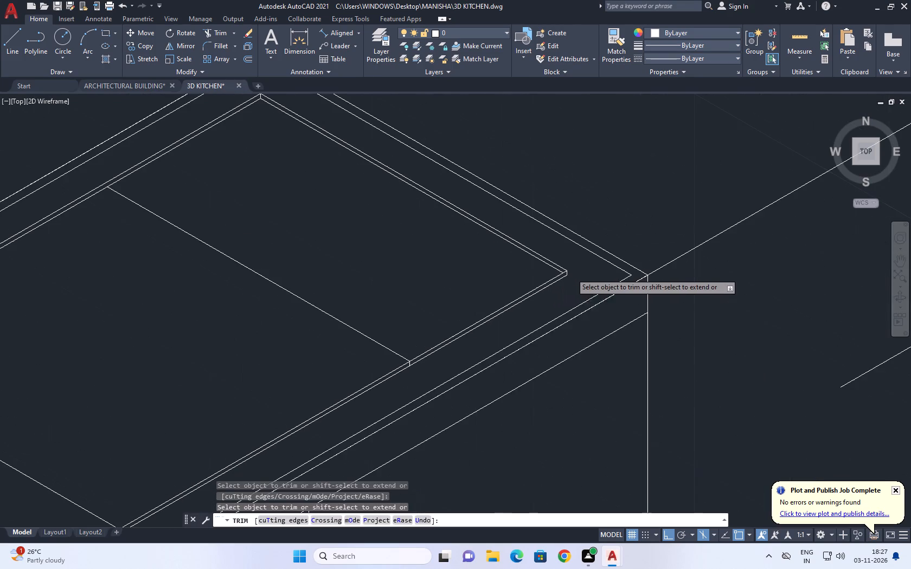
Trim the crossing line ends at the inner frame's near back corner.
scroll(484, 335, down, 4)
scroll(394, 385, up, 4)
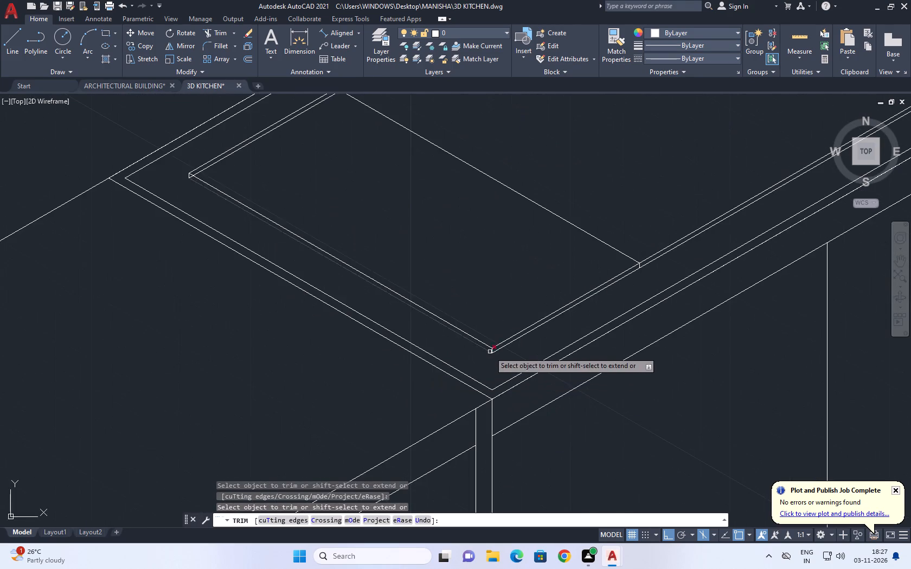
scroll(493, 345, down, 3)
scroll(421, 309, up, 8)
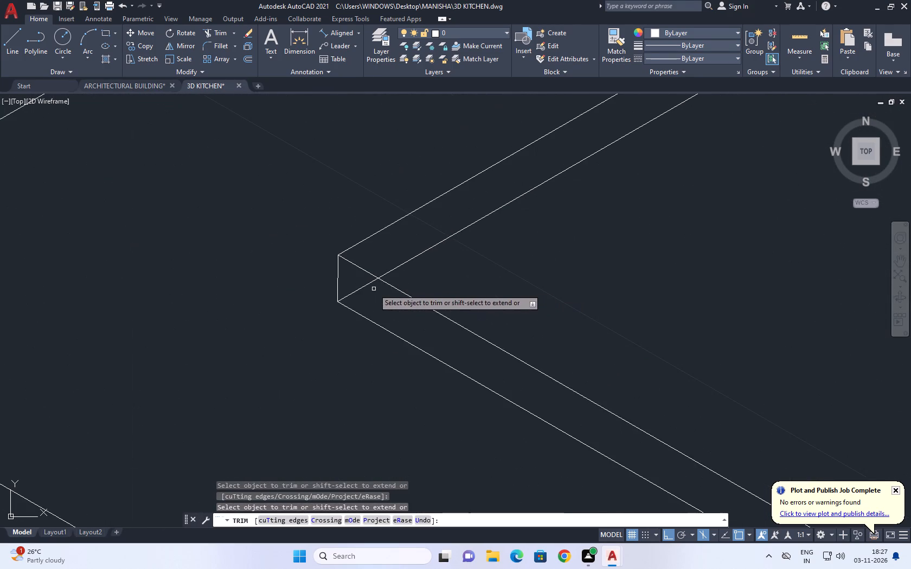
click(362, 285)
click(371, 295)
scroll(383, 299, down, 8)
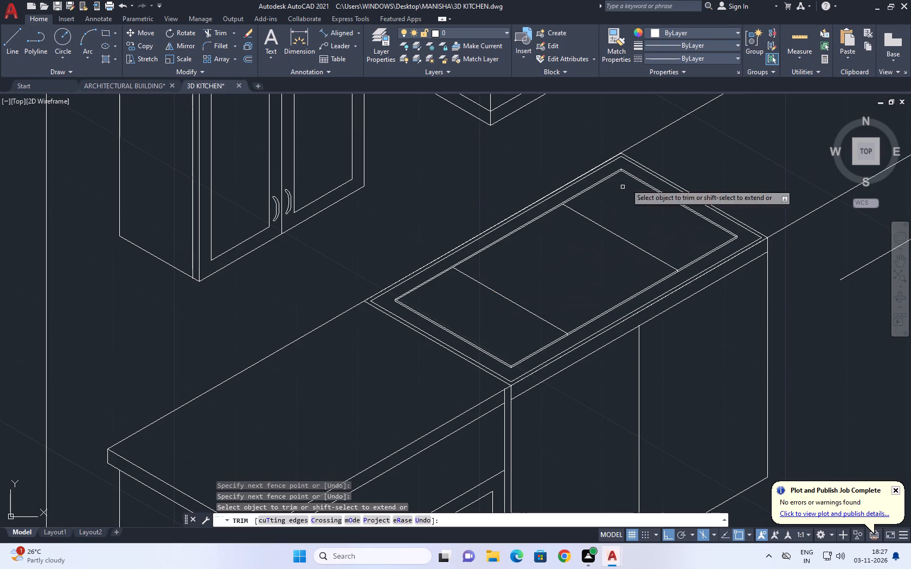
scroll(616, 171, up, 3)
key(Escape)
key(Escape)
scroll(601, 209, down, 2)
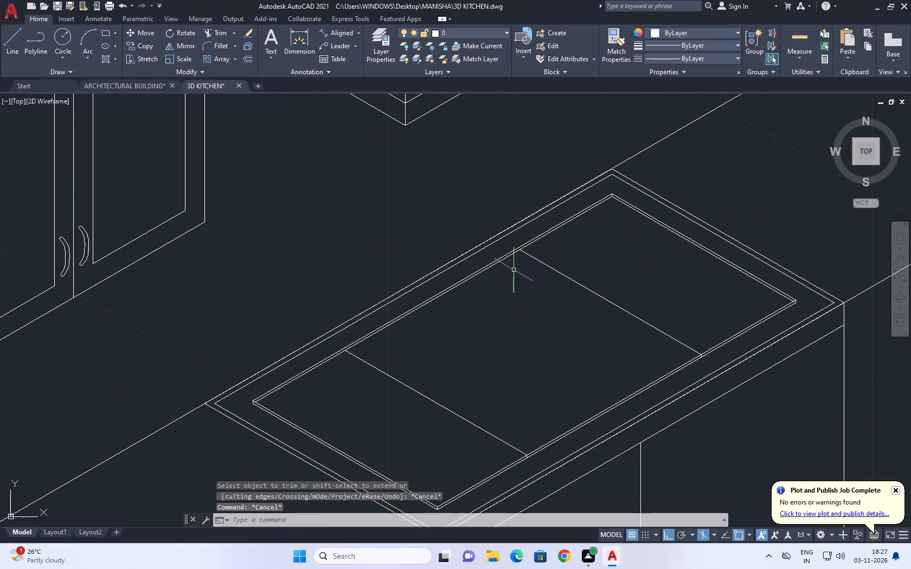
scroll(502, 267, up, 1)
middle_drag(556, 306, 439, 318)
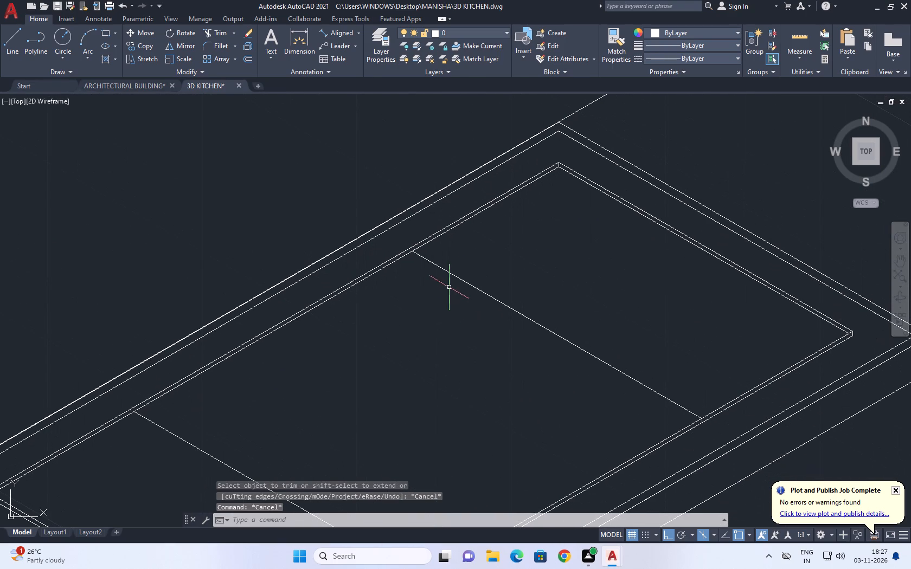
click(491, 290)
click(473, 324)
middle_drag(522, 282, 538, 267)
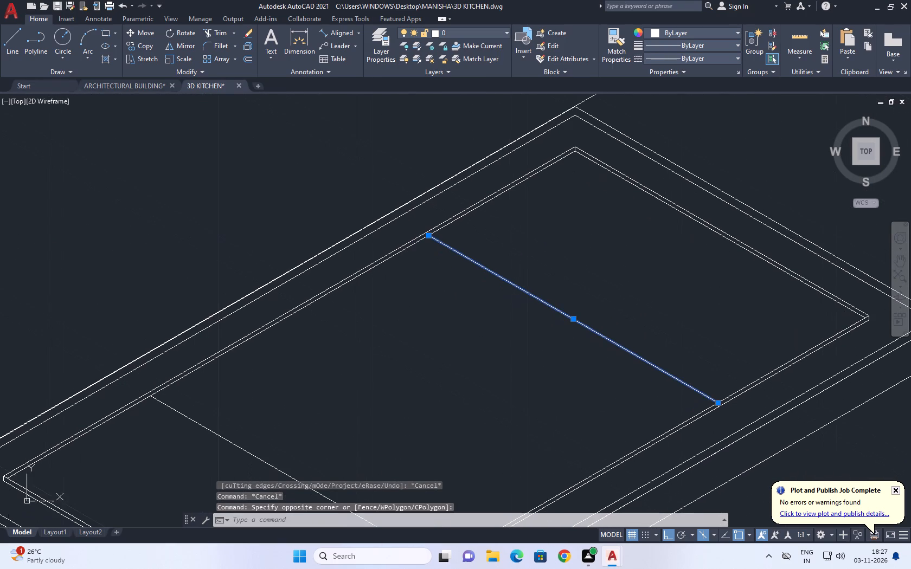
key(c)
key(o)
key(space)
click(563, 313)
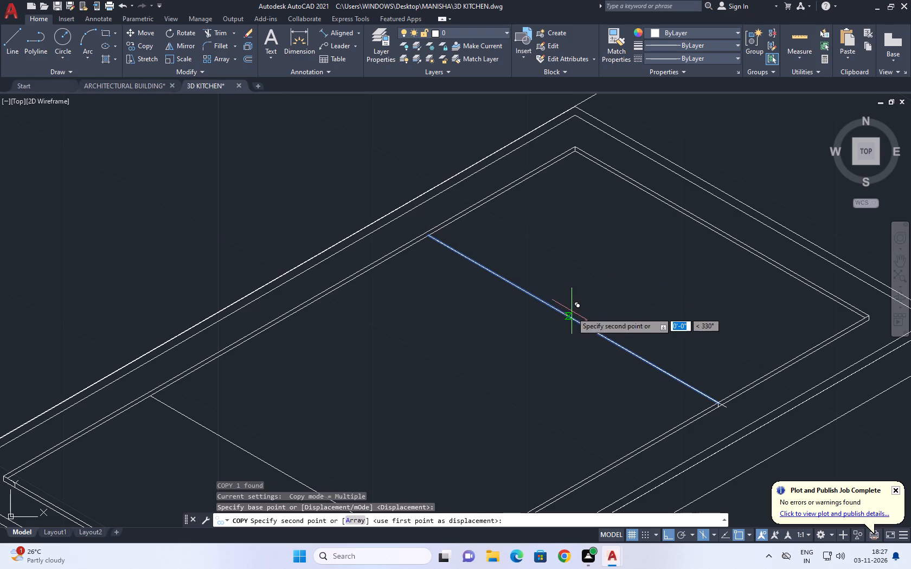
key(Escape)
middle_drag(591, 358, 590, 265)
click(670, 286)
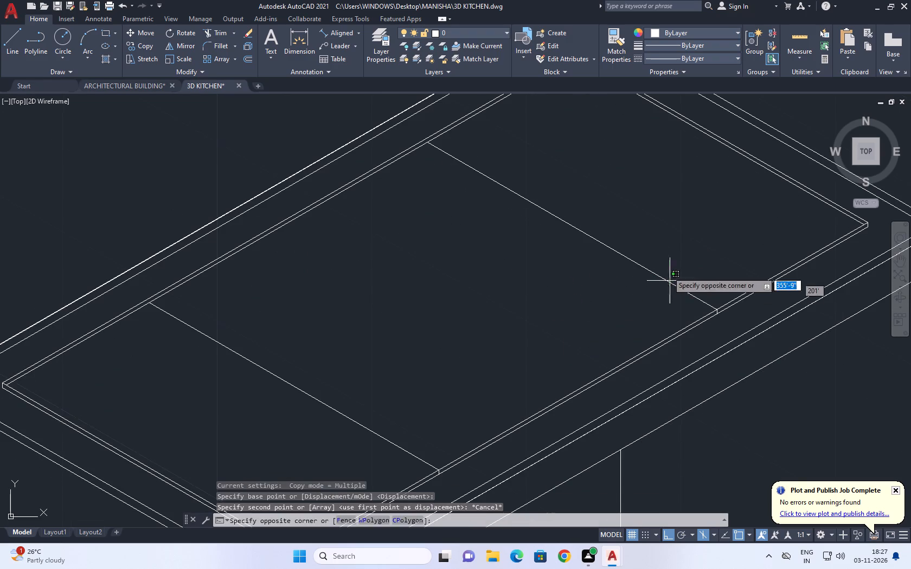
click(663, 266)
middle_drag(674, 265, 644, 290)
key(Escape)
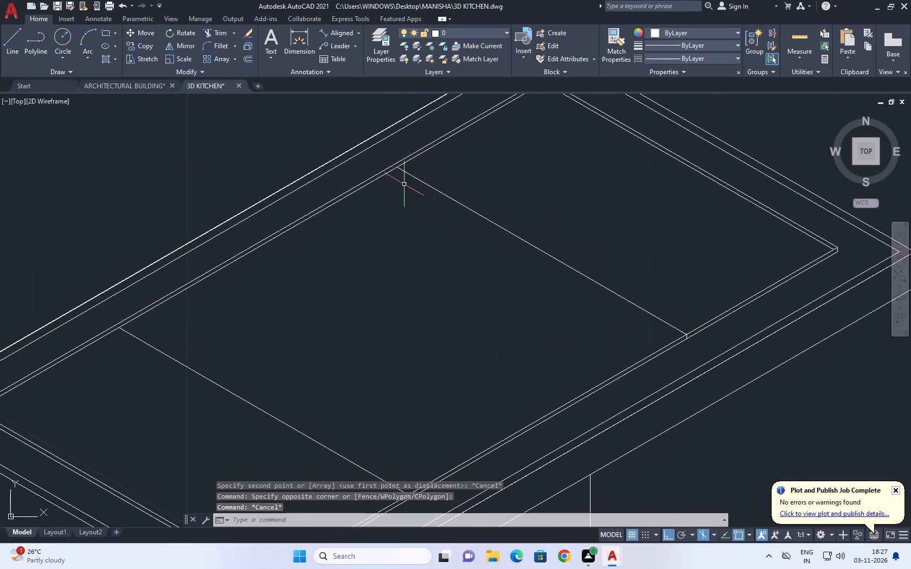
Copy the far dividing line 0.5" toward the far end of the inset, working in the top isoplane.
click(527, 204)
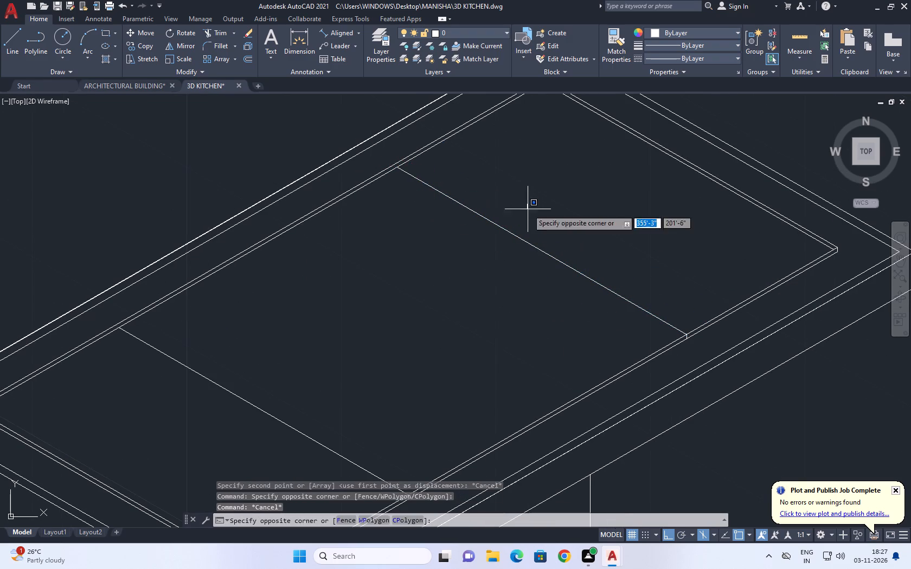
click(478, 249)
middle_drag(455, 178, 459, 201)
scroll(466, 211, down, 2)
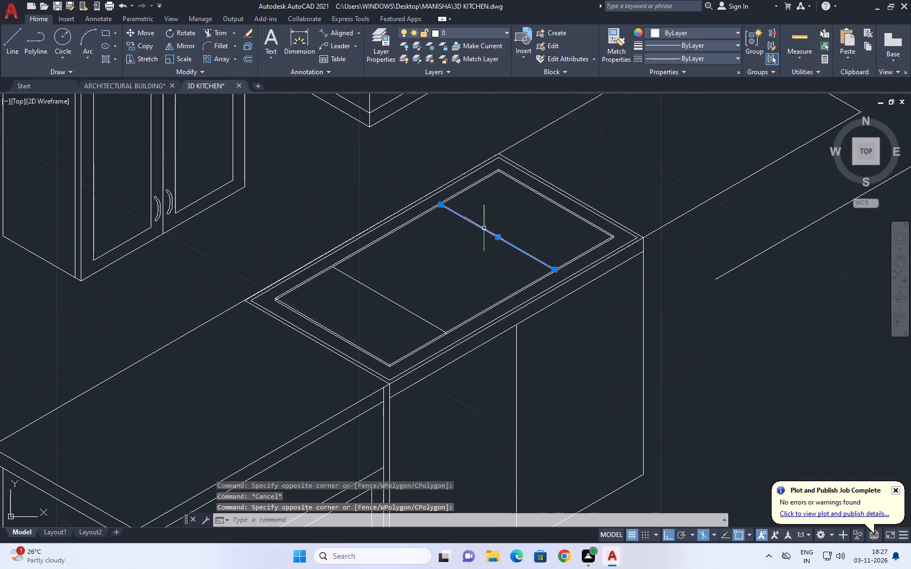
text(CO)
key(space)
scroll(540, 259, up, 2)
click(544, 244)
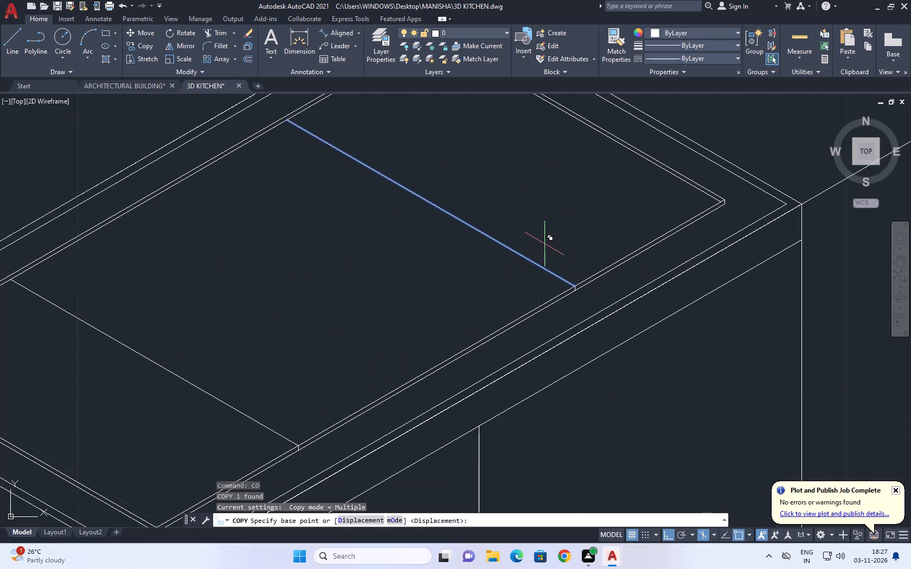
key(F5)
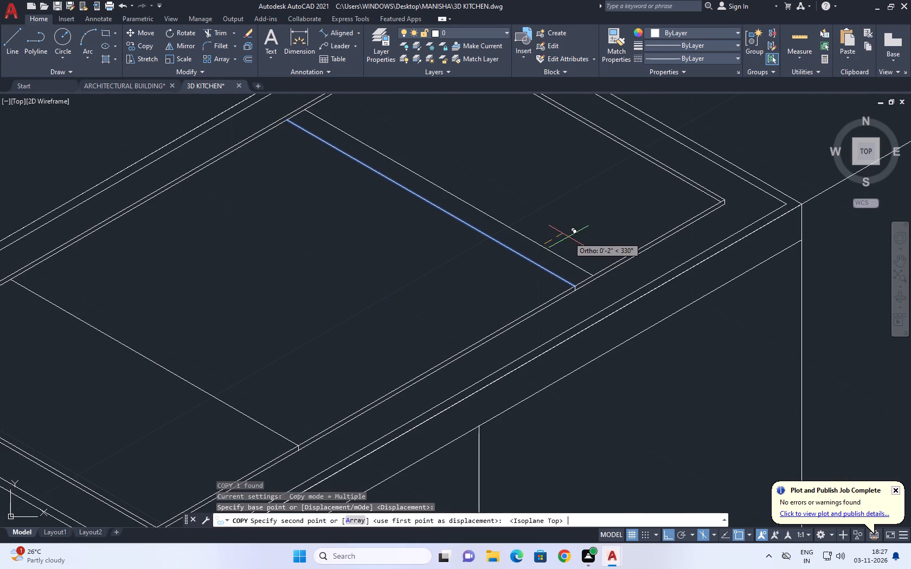
key(0)
key(period)
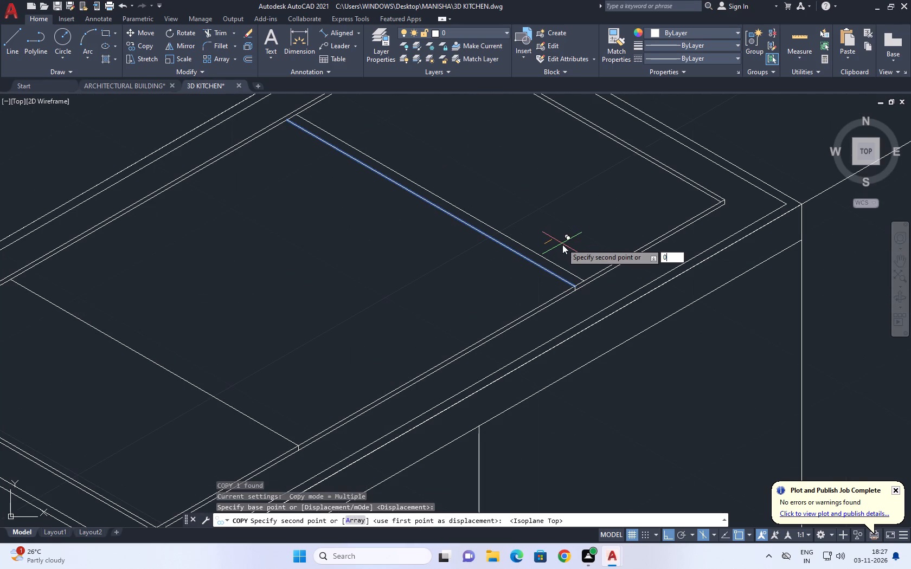
text(5)
key(space)
middle_drag(445, 311, 453, 305)
key(Escape)
scroll(546, 283, down, 2)
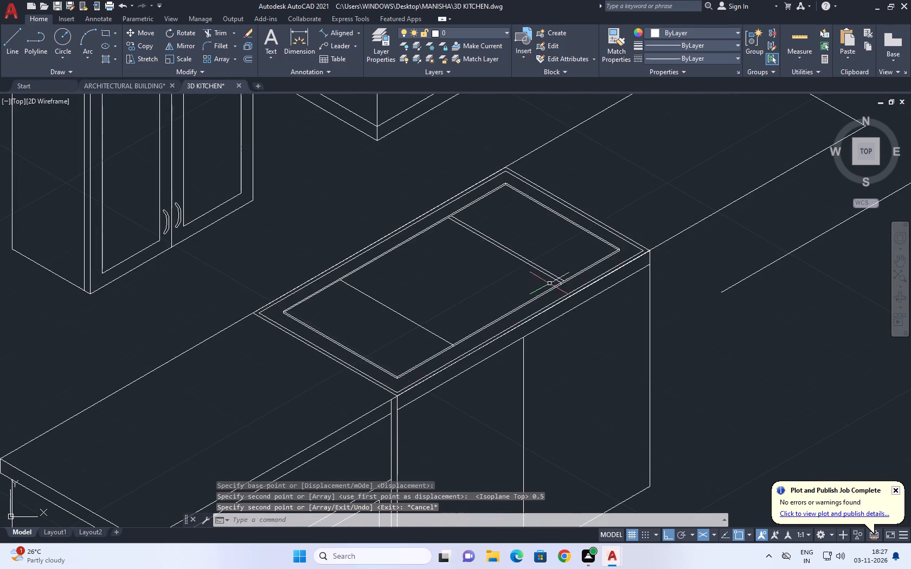
Move the copied dividing line back along the inner front edge so it sits closer to the original far divider.
scroll(517, 266, up, 3)
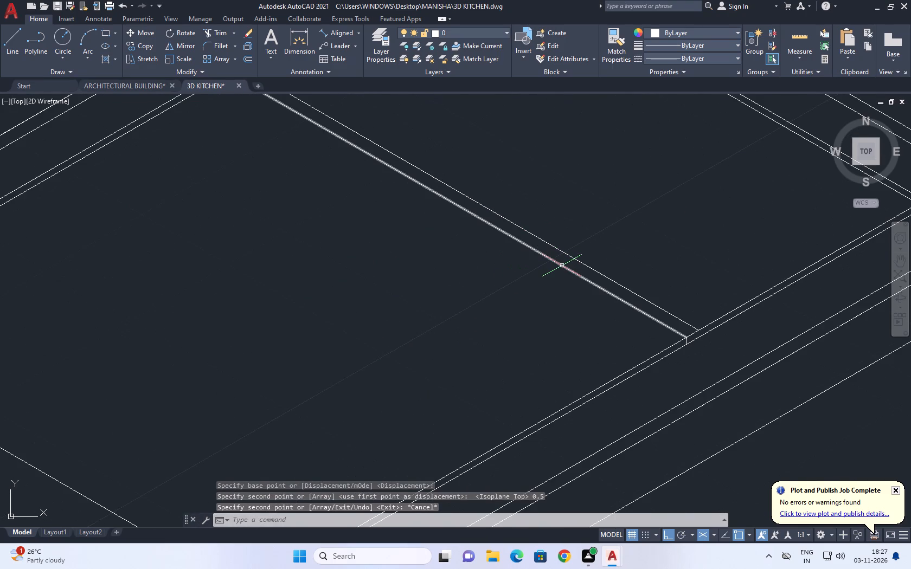
scroll(543, 255, down, 2)
scroll(582, 273, up, 2)
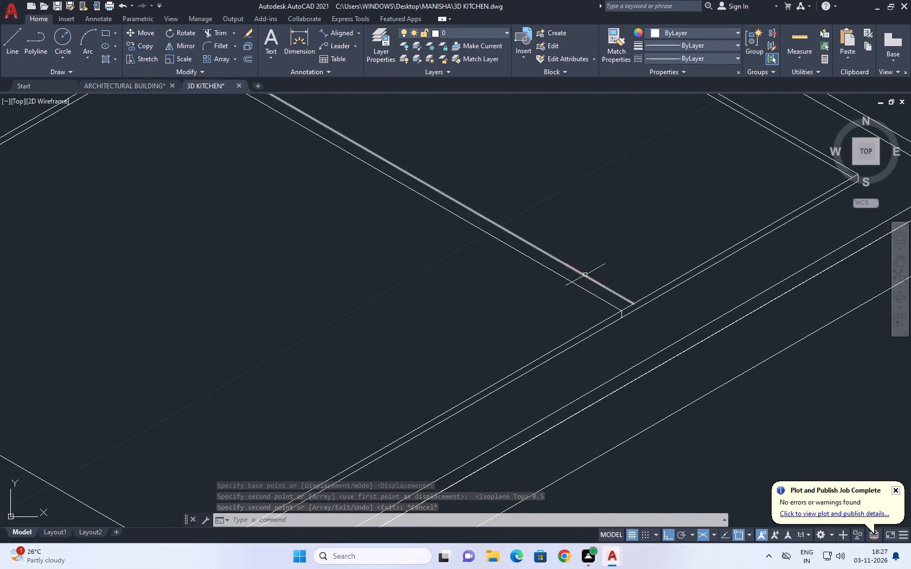
scroll(586, 276, down, 1)
scroll(586, 276, up, 1)
click(586, 276)
key(m)
key(space)
scroll(621, 303, up, 2)
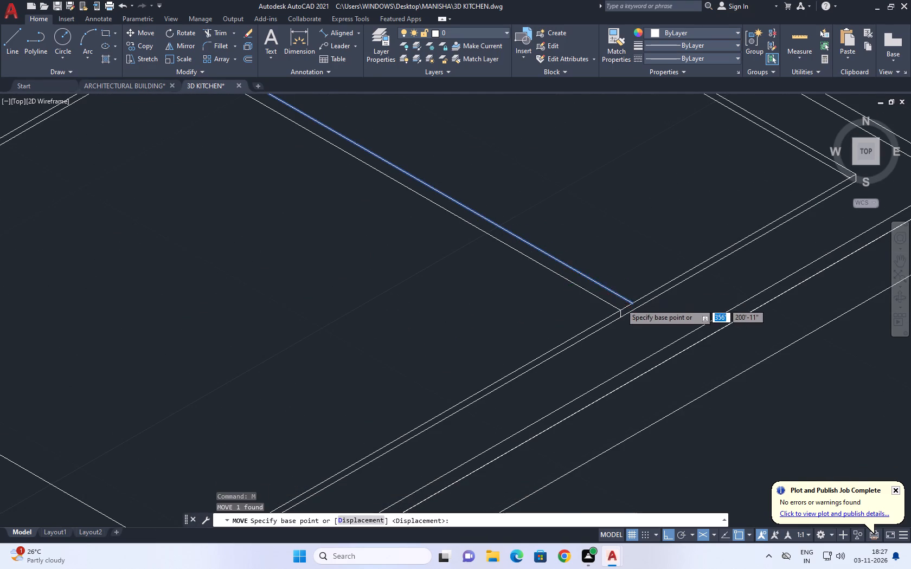
click(646, 304)
click(630, 314)
scroll(636, 296, up, 1)
scroll(636, 296, down, 6)
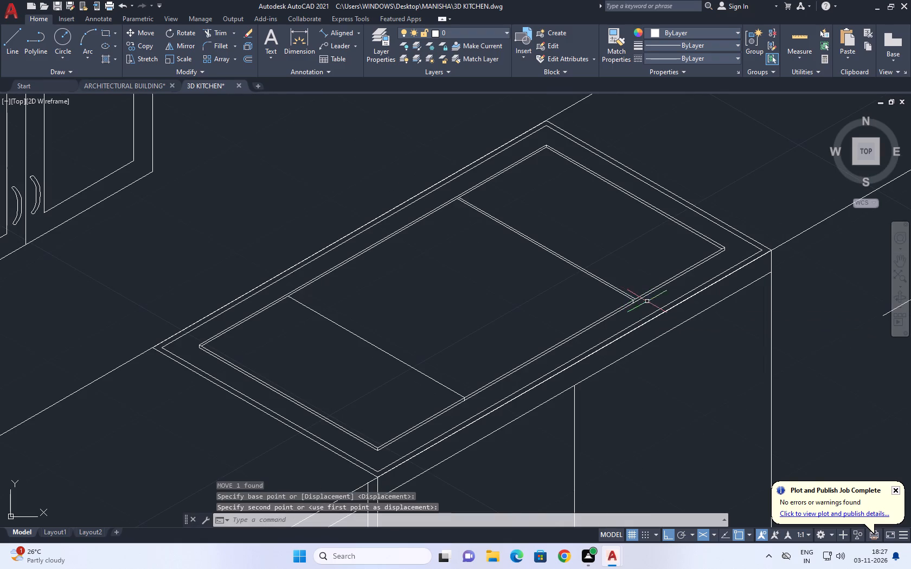
Copy both far dividing lines onto the near dividing line, based on the far divider's front end.
click(571, 237)
drag(543, 273, 536, 282)
key(v)
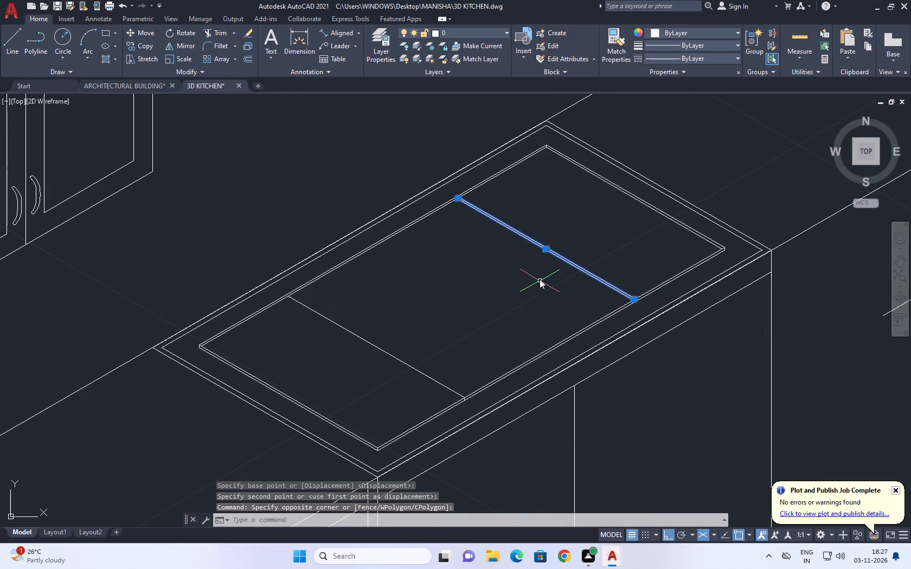
key(Escape)
click(586, 264)
drag(523, 291, 517, 294)
key(c)
key(o)
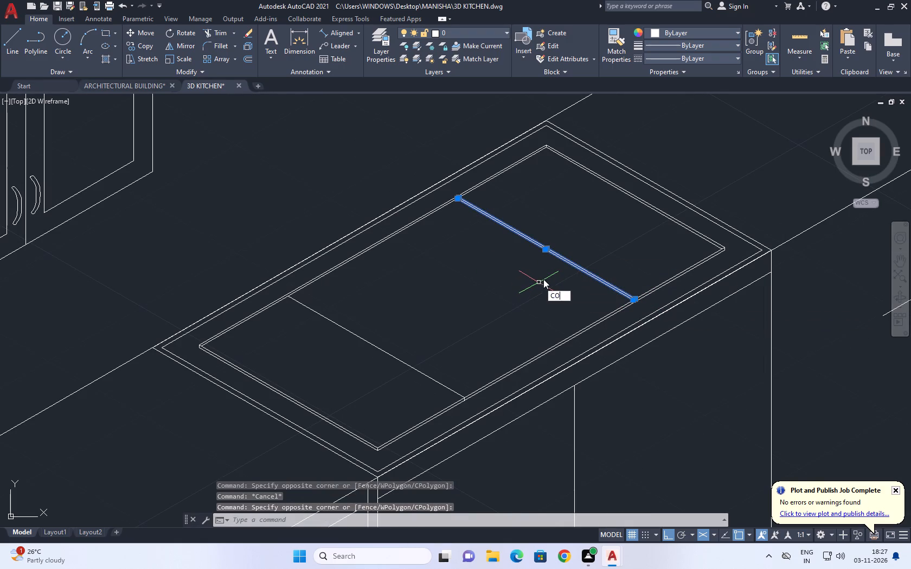
key(space)
scroll(645, 314, up, 2)
scroll(603, 289, up, 1)
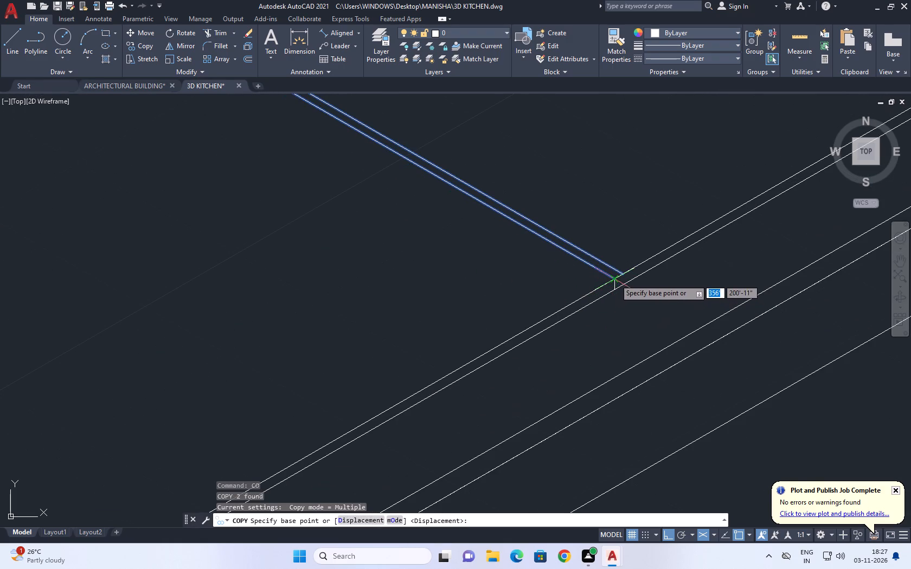
click(615, 278)
scroll(611, 270, down, 4)
scroll(431, 370, up, 4)
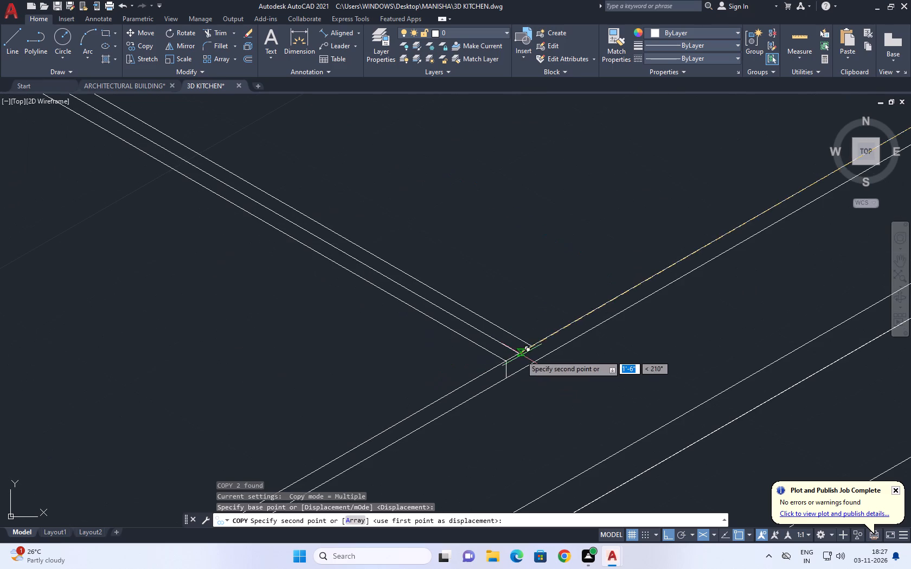
drag(501, 360, 514, 356)
scroll(537, 300, down, 6)
key(Escape)
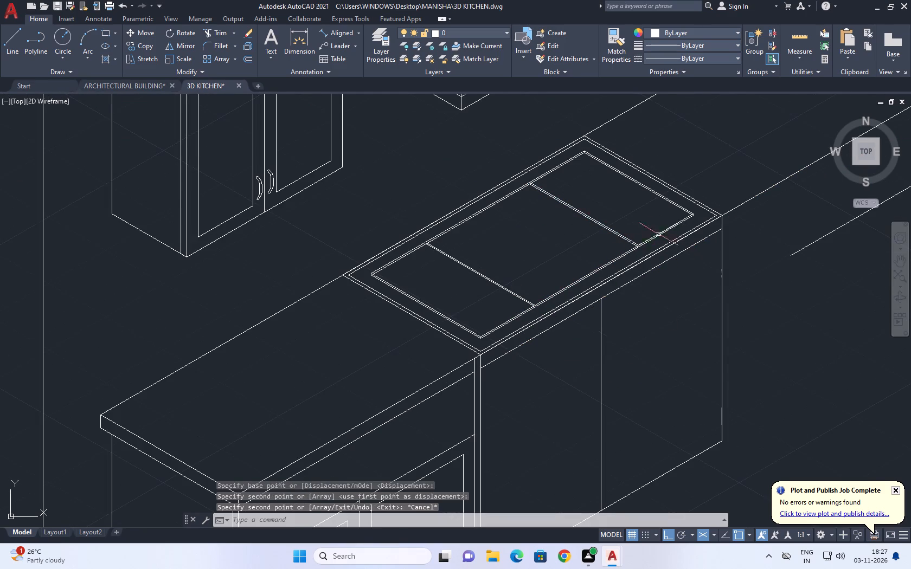
Delete the short vertical lines at the front ends of the far and near dividers.
scroll(619, 254, up, 2)
click(654, 216)
click(671, 256)
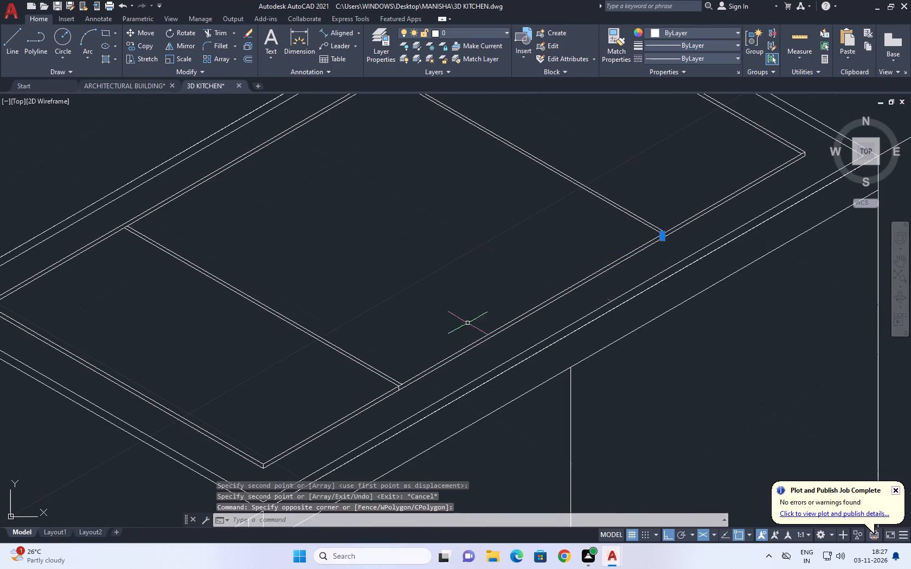
click(356, 345)
drag(400, 400, 402, 406)
key(Delete)
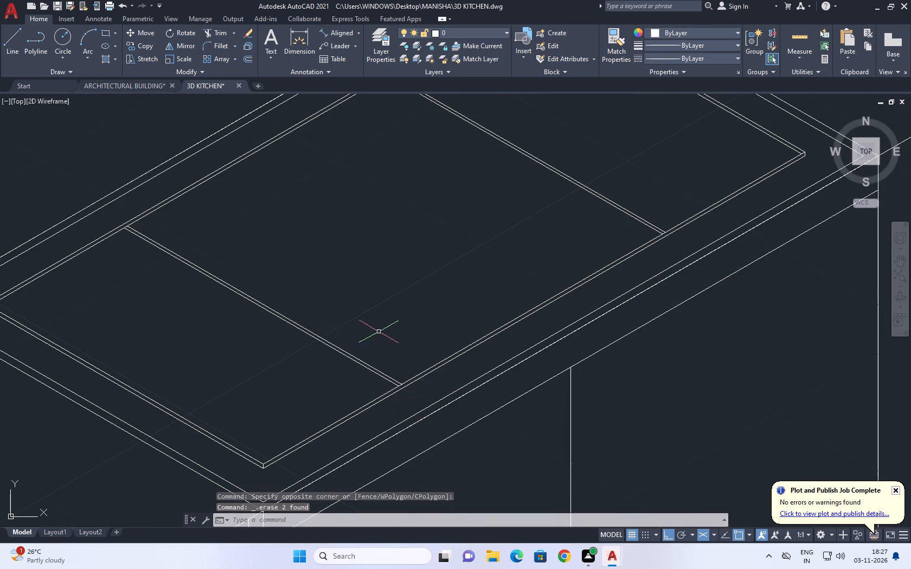
Delete the extra line along the top front edge of the 42" section.
scroll(363, 308, down, 2)
scroll(380, 245, up, 3)
middle_drag(356, 222, 362, 295)
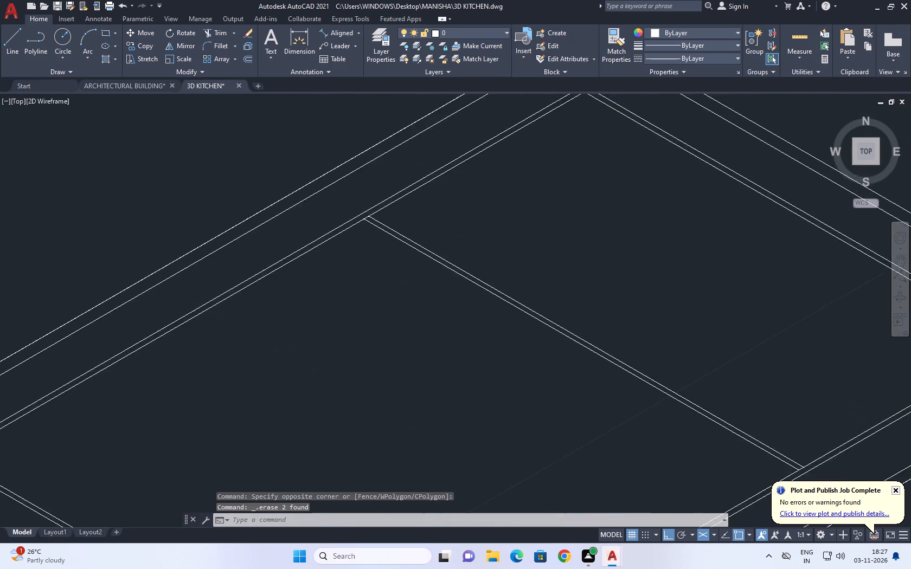
scroll(362, 297, down, 2)
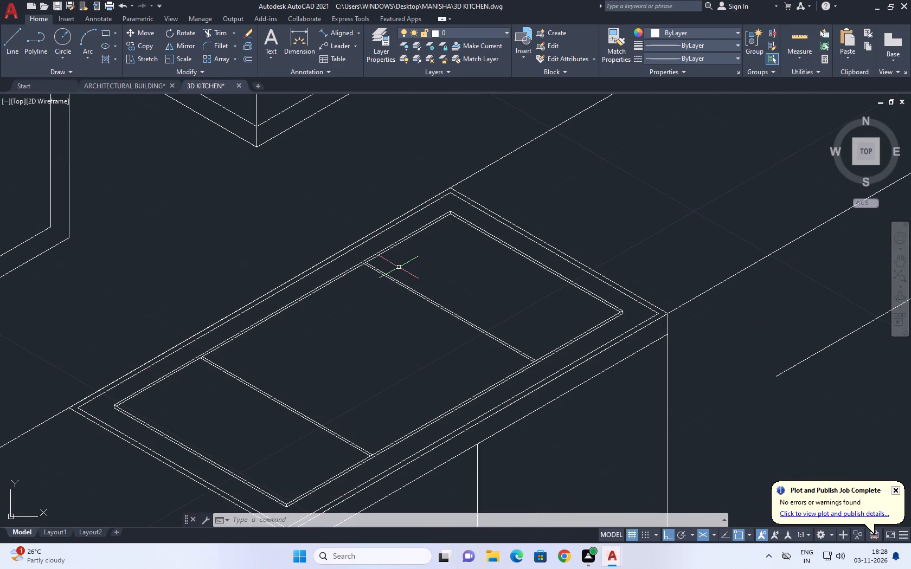
middle_drag(470, 549, 471, 280)
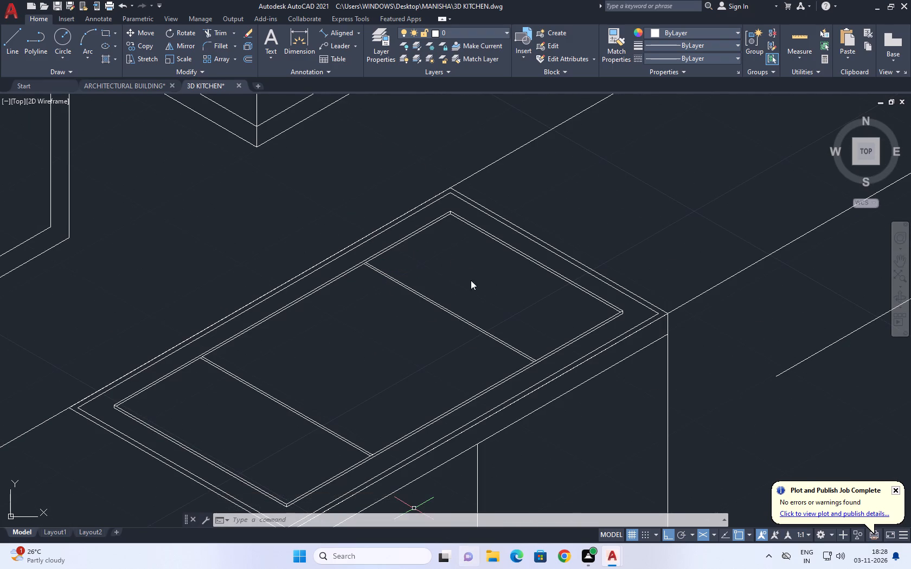
middle_drag(471, 280, 471, 277)
scroll(532, 307, down, 3)
scroll(495, 392, up, 2)
middle_drag(504, 383, 494, 347)
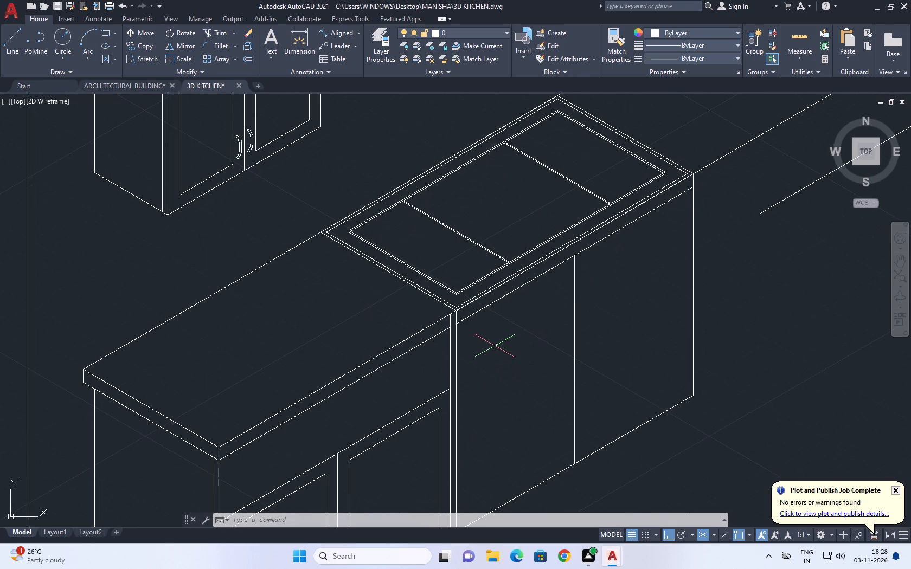
click(491, 302)
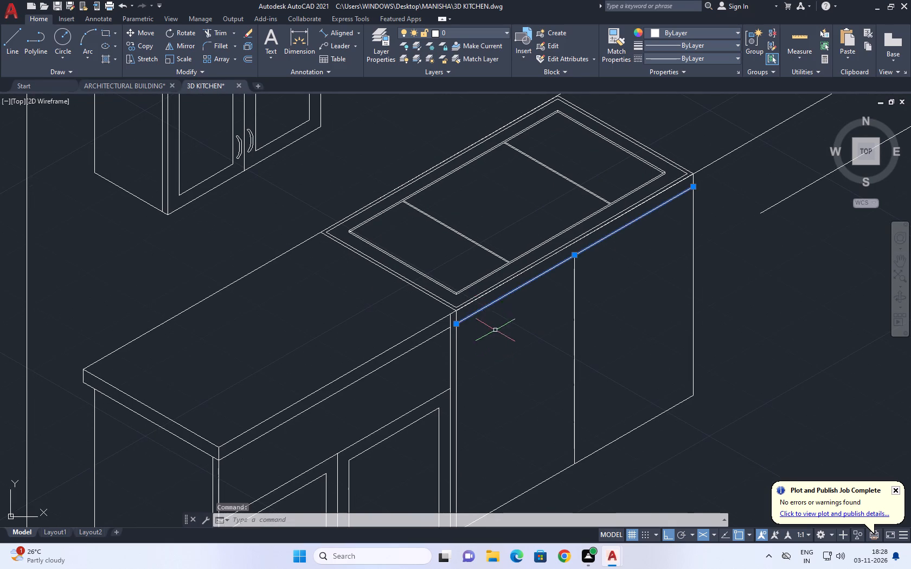
middle_drag(498, 335, 510, 370)
scroll(494, 336, up, 1)
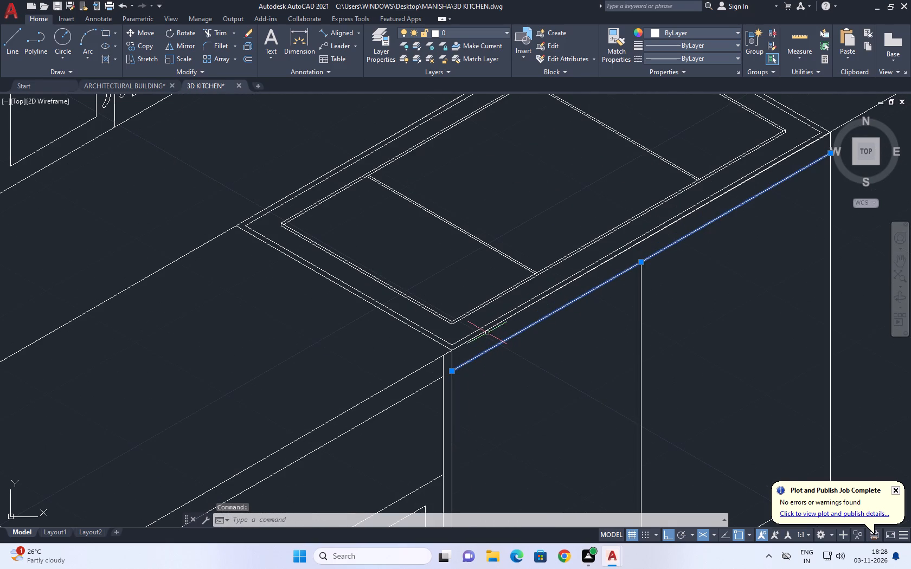
click(485, 331)
key(Escape)
click(484, 332)
key(Delete)
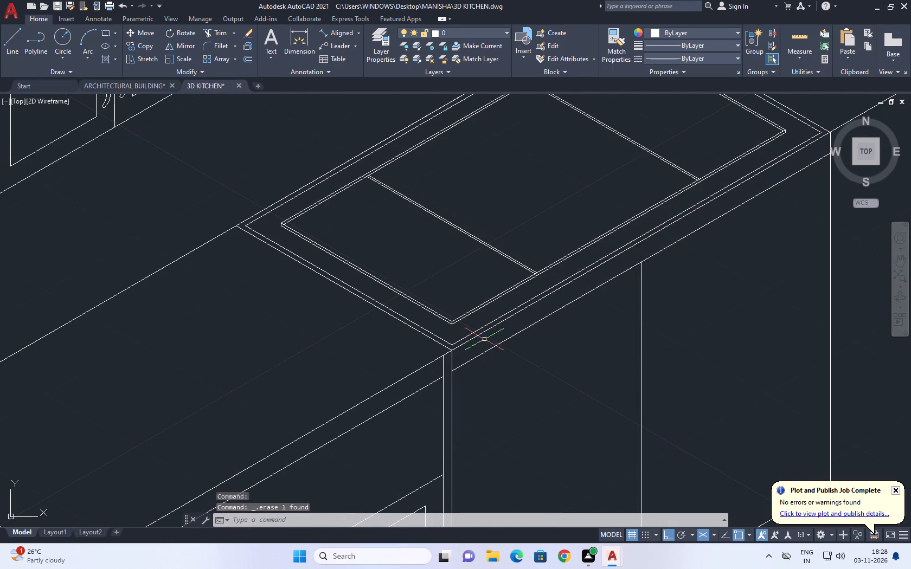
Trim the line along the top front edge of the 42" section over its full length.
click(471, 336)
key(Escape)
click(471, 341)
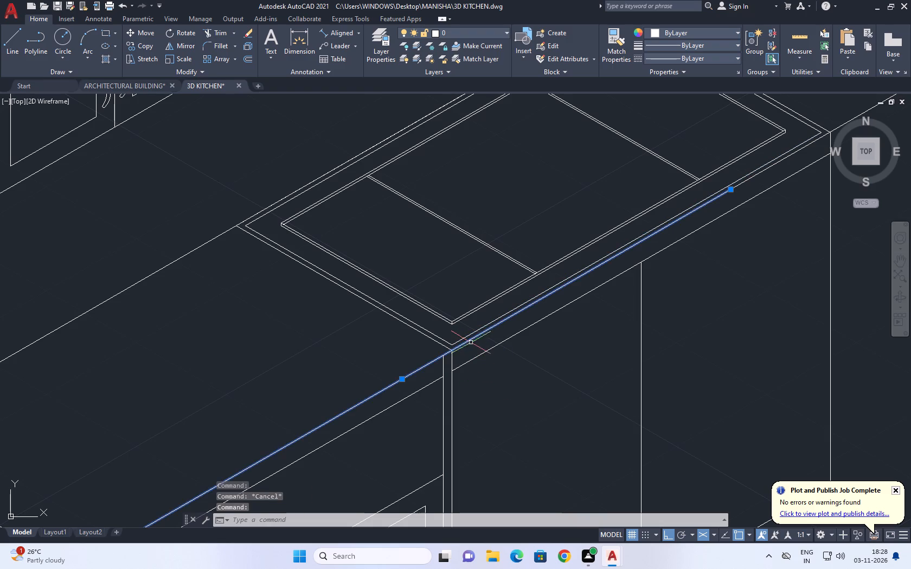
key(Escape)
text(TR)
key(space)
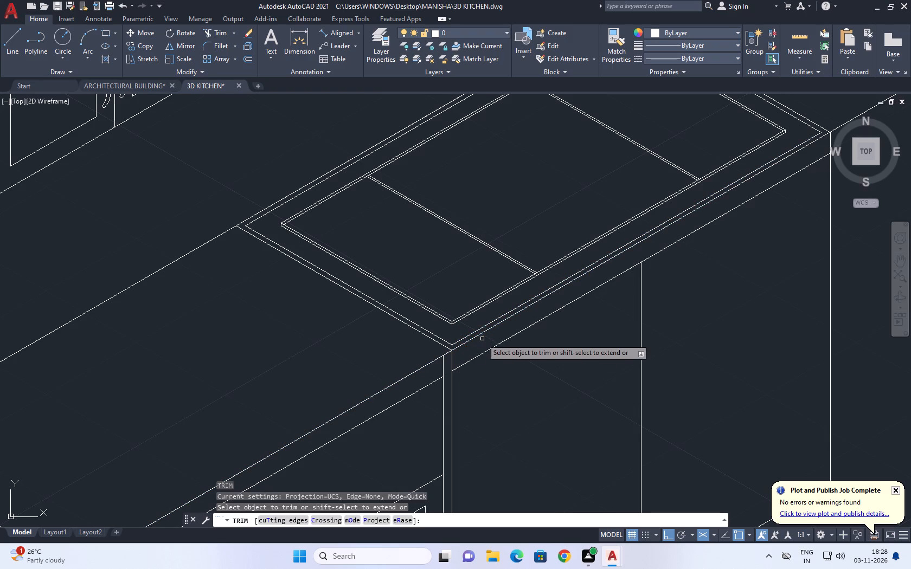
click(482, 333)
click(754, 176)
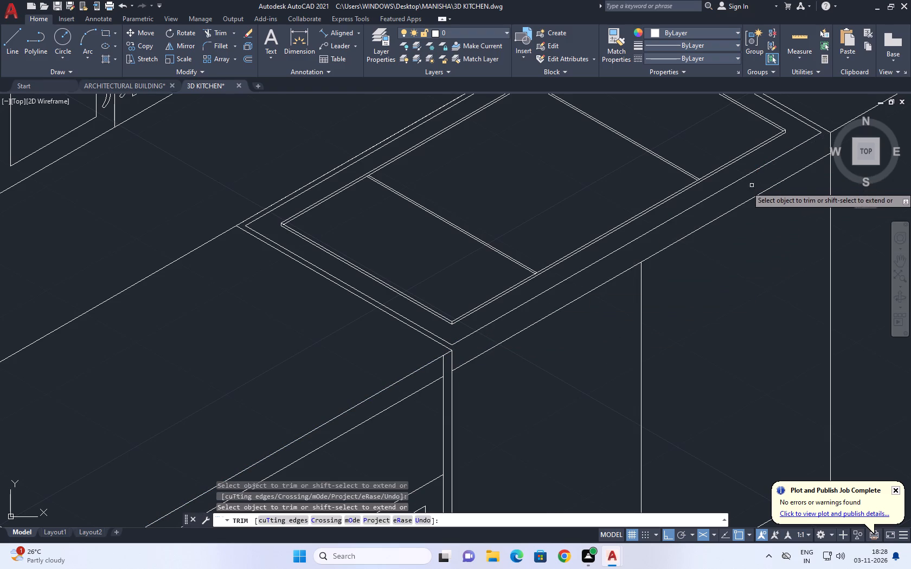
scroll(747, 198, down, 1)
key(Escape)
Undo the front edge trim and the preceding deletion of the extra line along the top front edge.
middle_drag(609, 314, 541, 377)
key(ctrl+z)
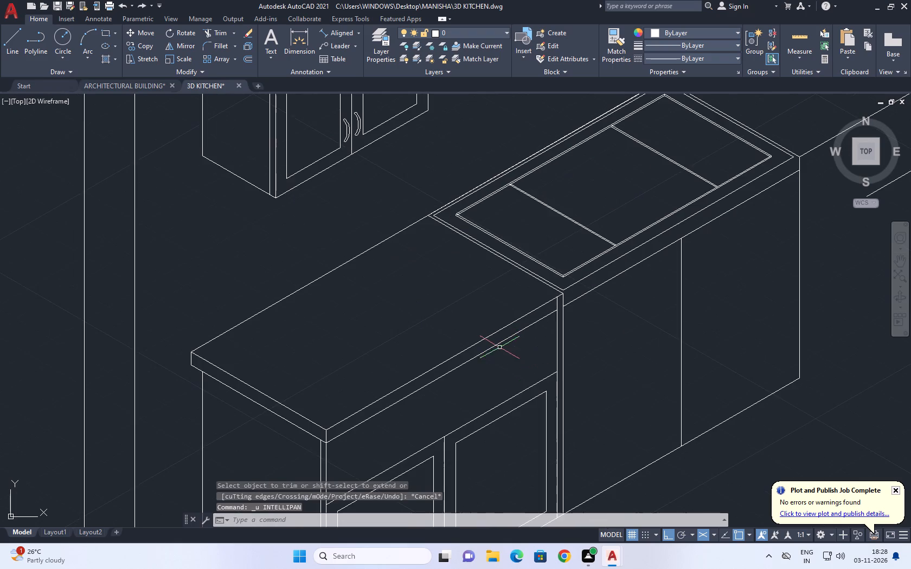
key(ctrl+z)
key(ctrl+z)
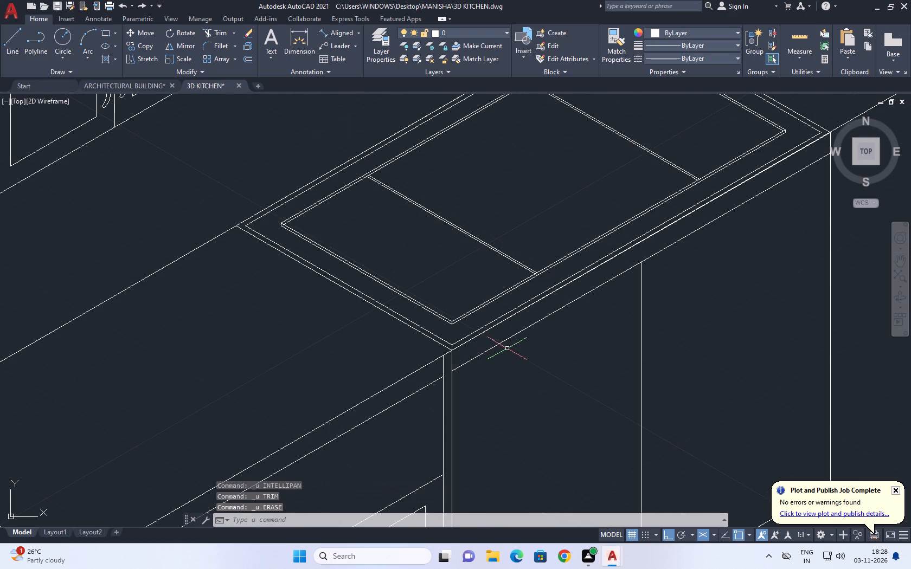
Copy the 42" section's lower front edge line straight down about 4" in the right isoplane to form a control strip.
ctrl+click(506, 348)
click(499, 336)
click(512, 337)
middle_drag(528, 371, 528, 371)
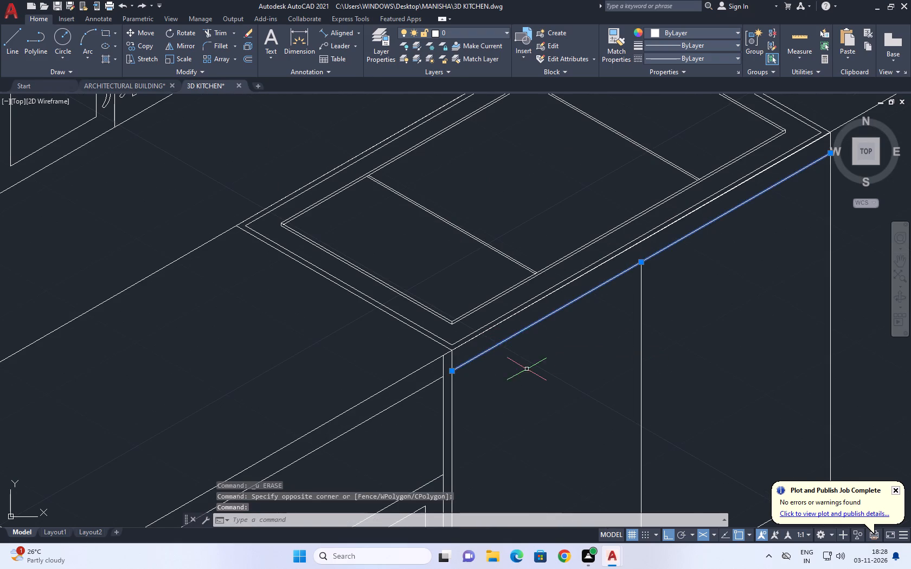
middle_drag(528, 371, 500, 312)
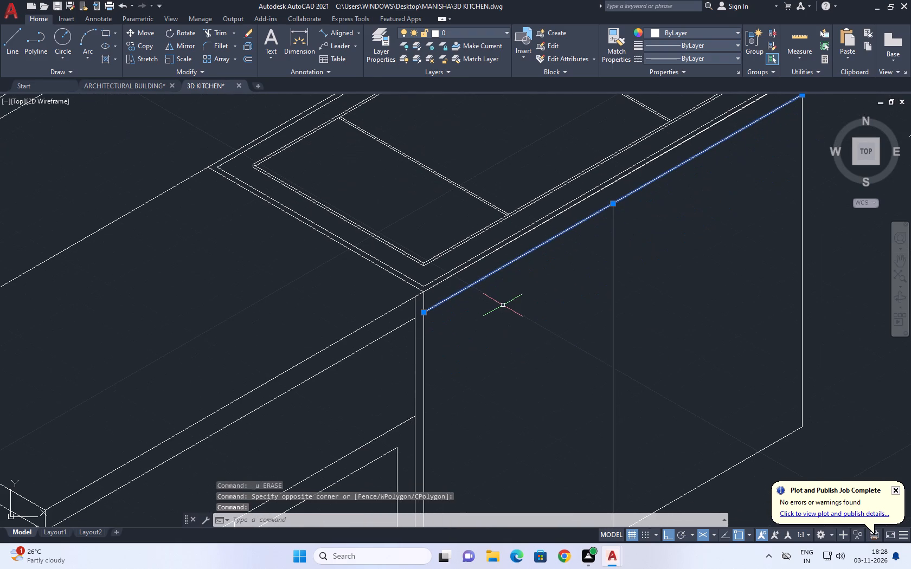
text(CO)
key(space)
click(483, 305)
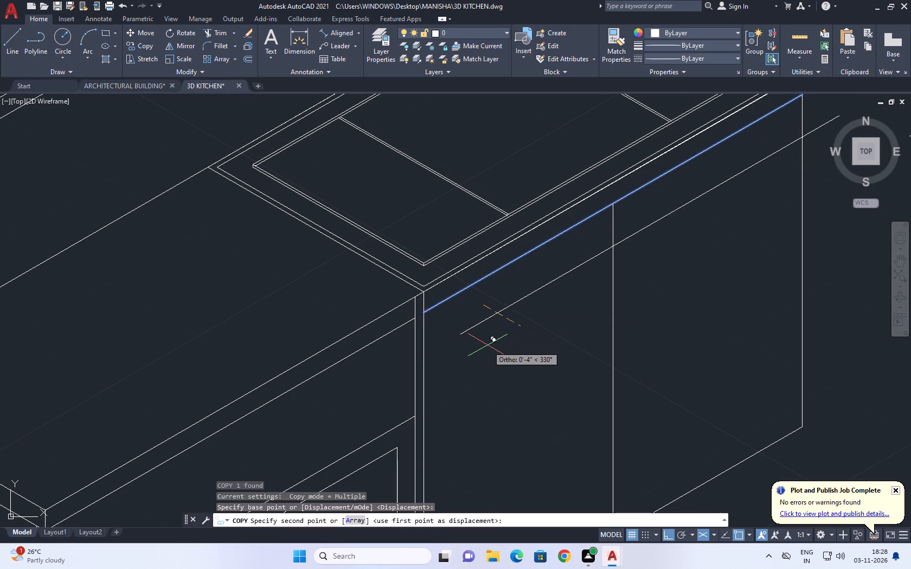
key(F6)
key(F6)
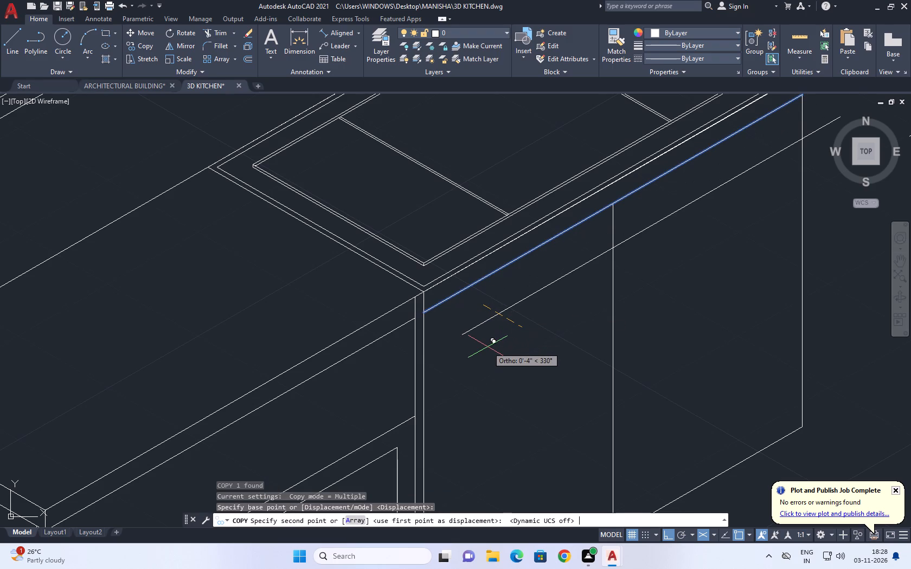
key(F8)
key(F8)
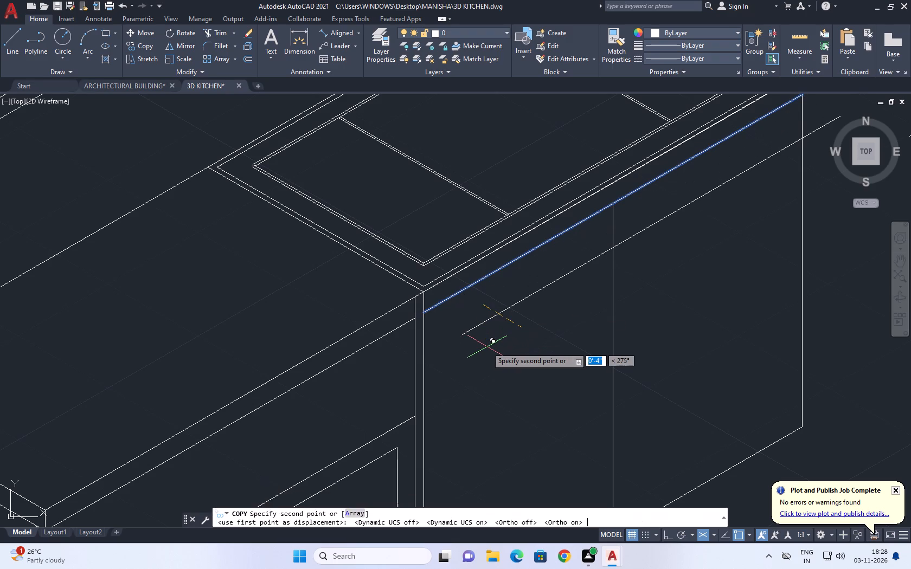
key(F5)
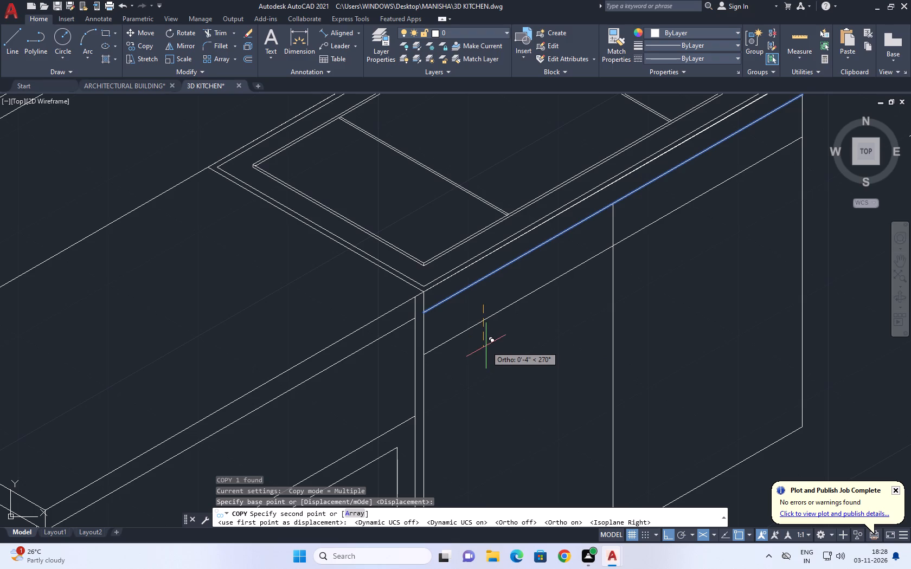
click(485, 340)
key(Escape)
Trim the part of the vertical front divider that lies inside the new control strip.
middle_drag(493, 307, 500, 325)
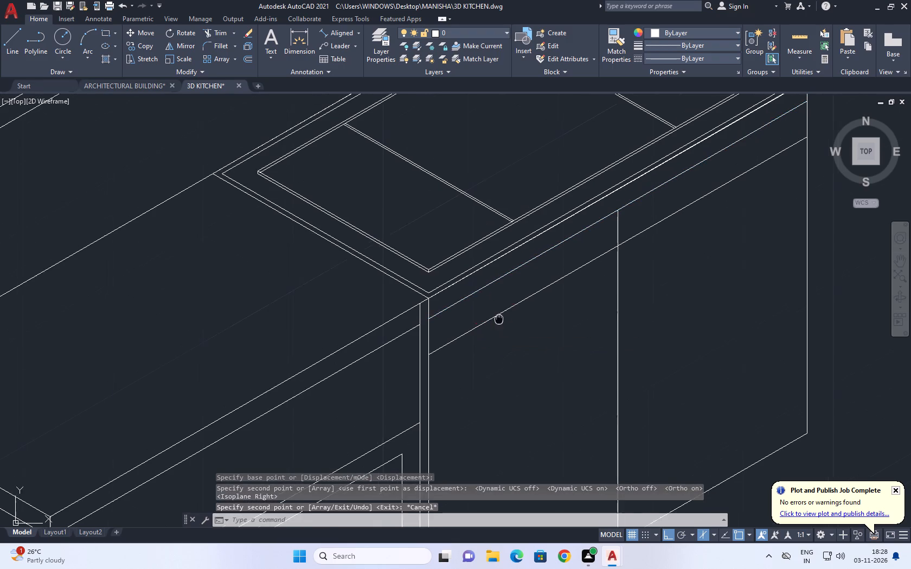
middle_drag(500, 325, 503, 338)
text(TR)
key(space)
click(625, 242)
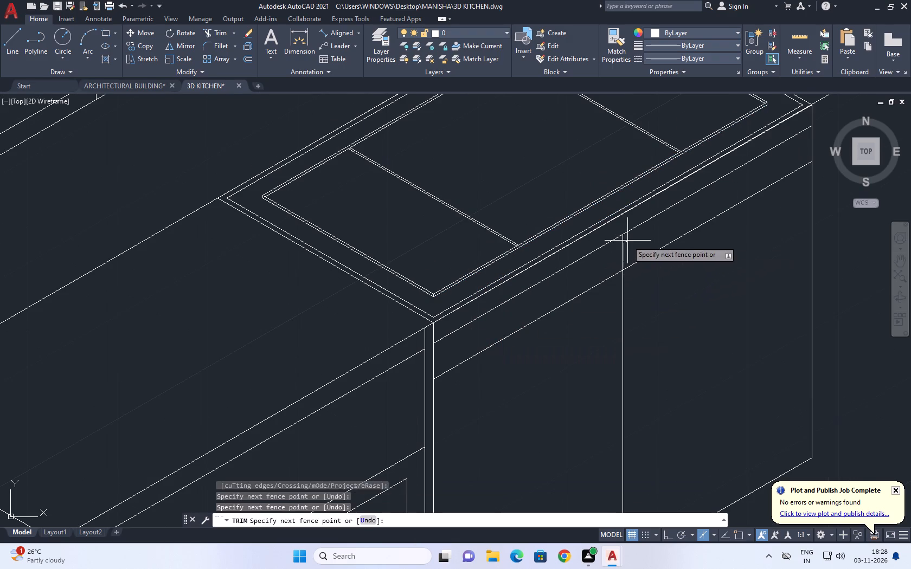
click(609, 250)
key(Escape)
Draw two concentric circles, the outer one about 1" in radius, near the control strip's near end as a knob.
scroll(510, 288, down, 2)
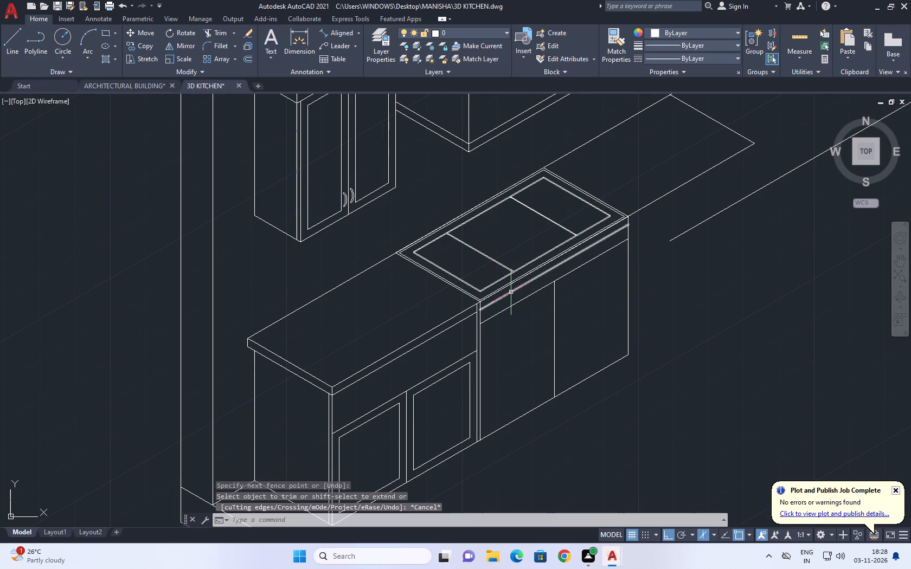
key(c)
key(space)
scroll(485, 312, up, 4)
click(537, 309)
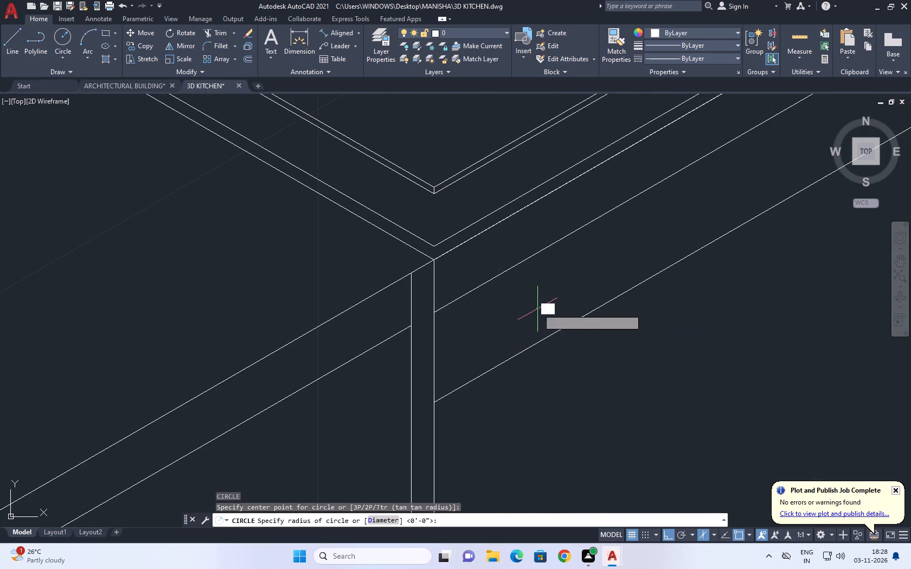
click(543, 283)
click(543, 283)
click(531, 291)
click(529, 288)
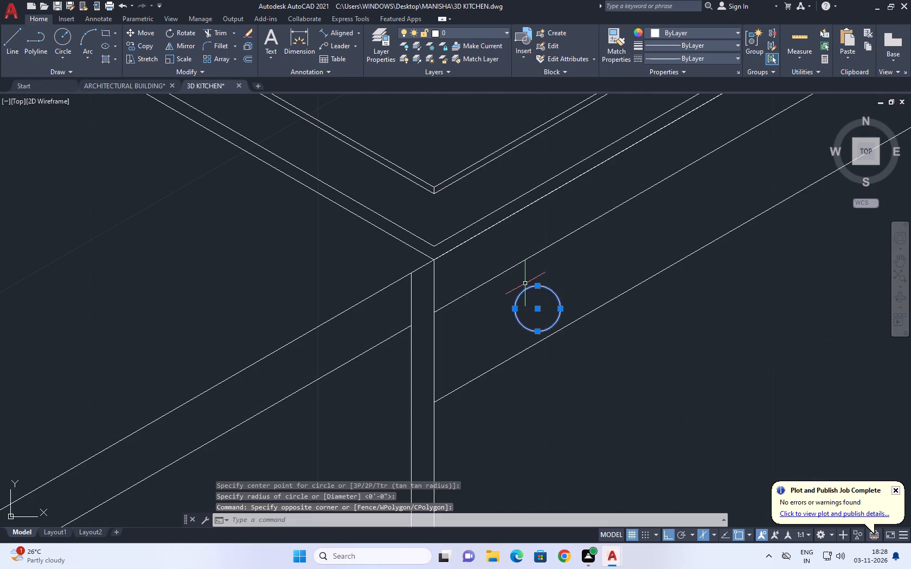
key(Escape)
key(space)
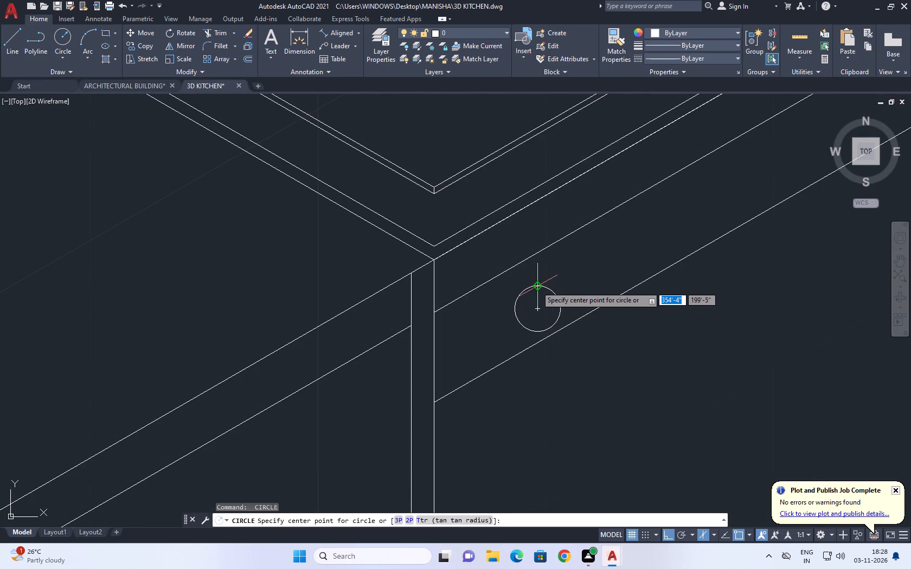
click(536, 307)
scroll(540, 301, up, 2)
click(540, 297)
Enlarge the knob's inner circle so it sits closer to the outer circle.
click(583, 258)
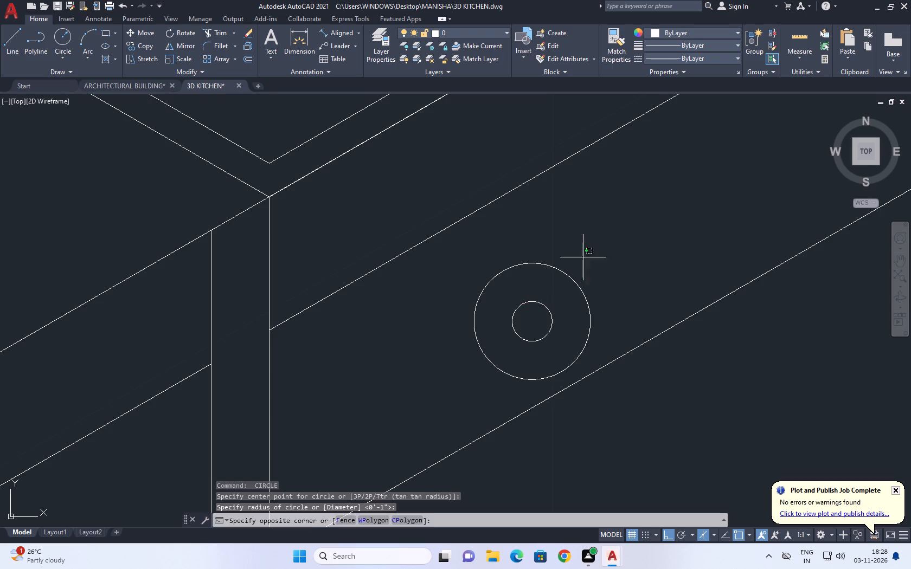
click(518, 307)
scroll(528, 300, up, 2)
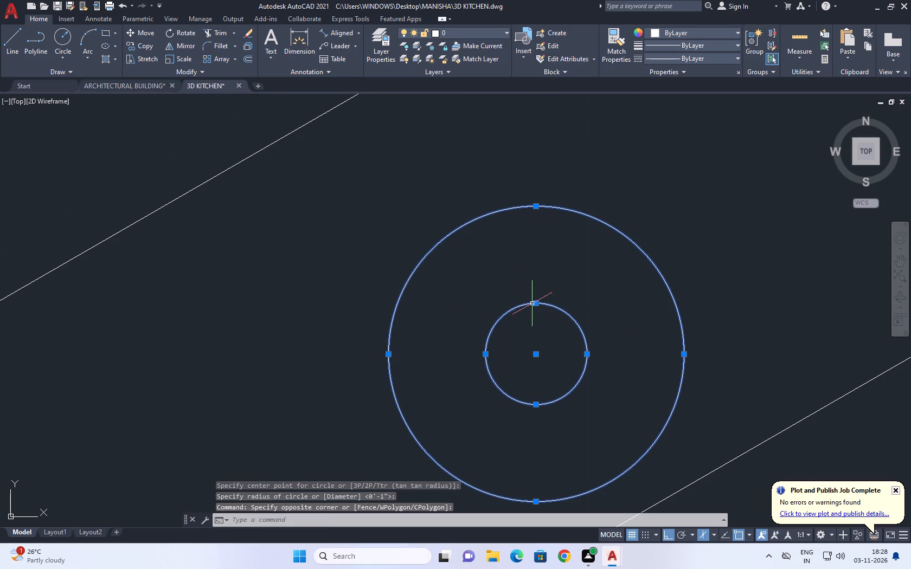
click(534, 305)
click(533, 266)
scroll(547, 265, down, 9)
key(Escape)
Copy the knob along the strip at 30°, one beside the original and a second pair just before the vertical divider.
scroll(582, 265, up, 4)
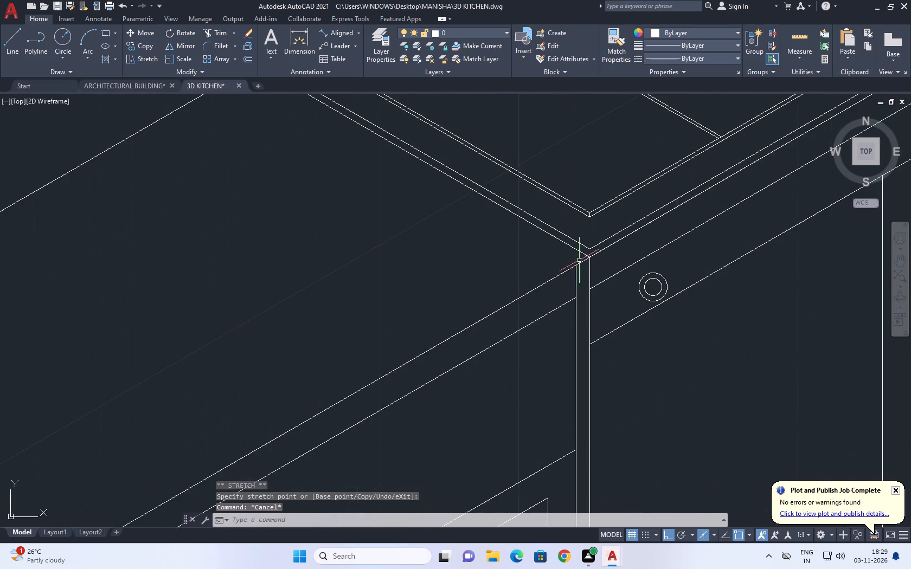
scroll(655, 274, up, 1)
click(657, 272)
click(645, 283)
middle_drag(645, 282, 624, 328)
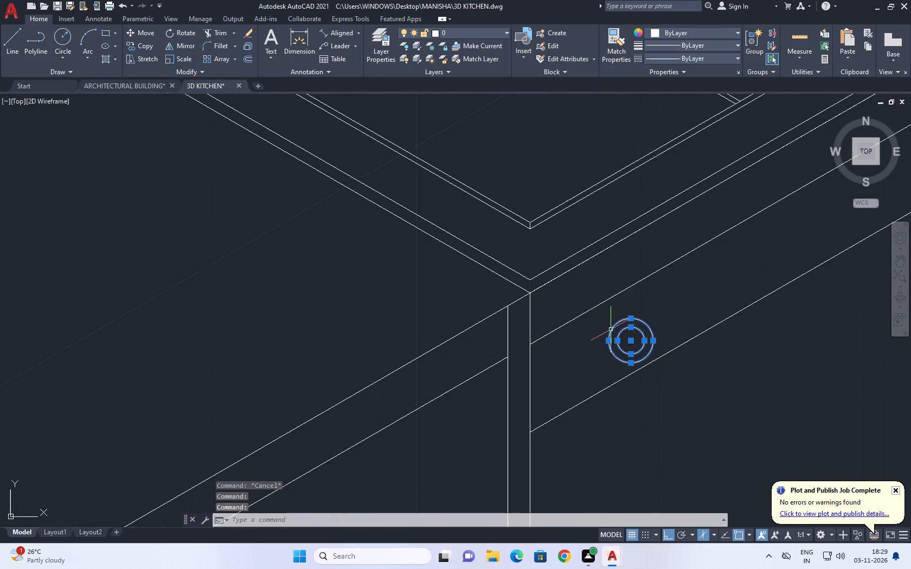
key(c)
key(o)
key(space)
click(632, 340)
scroll(681, 301, down, 1)
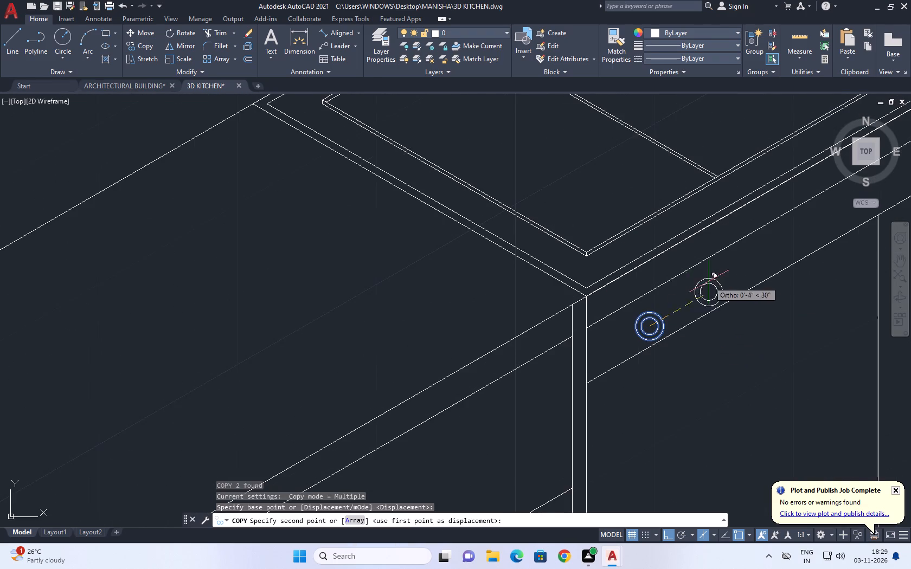
middle_drag(713, 279, 346, 402)
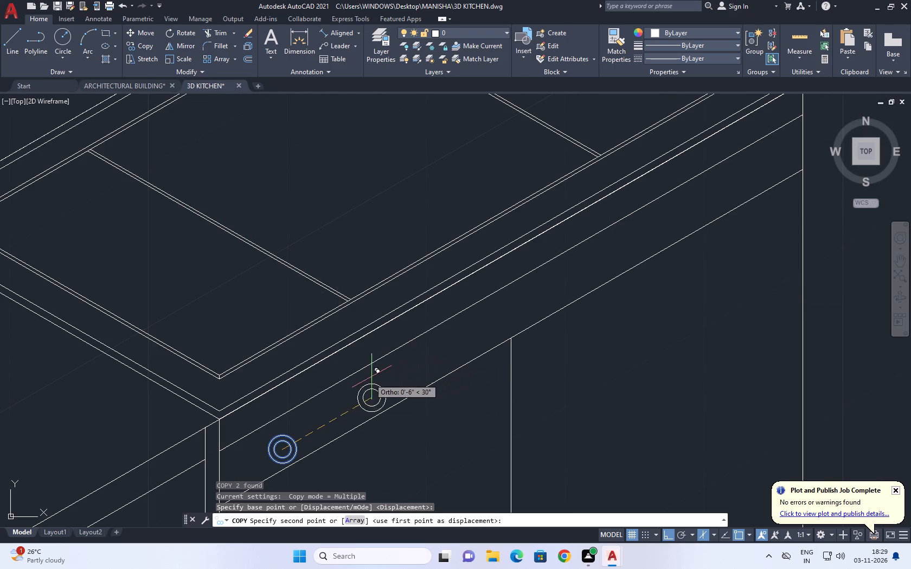
click(316, 413)
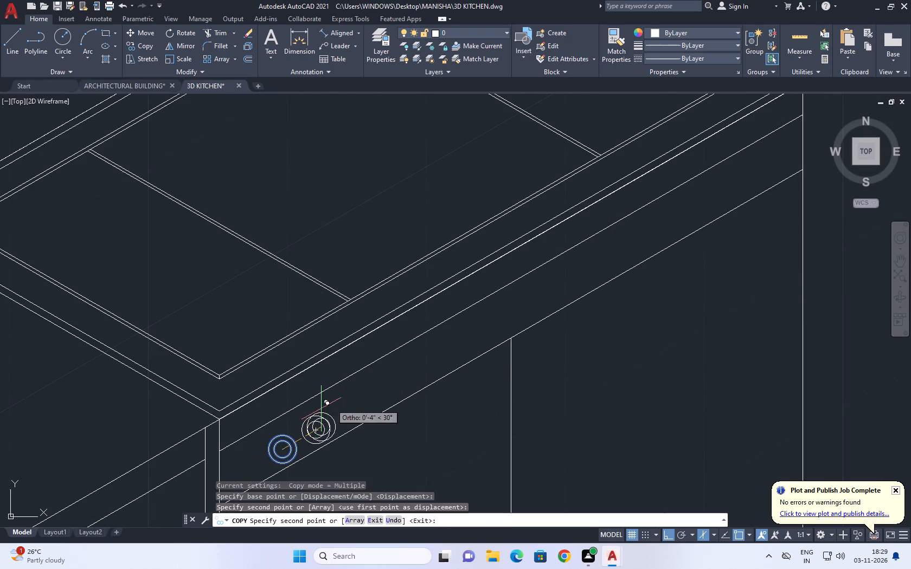
click(426, 355)
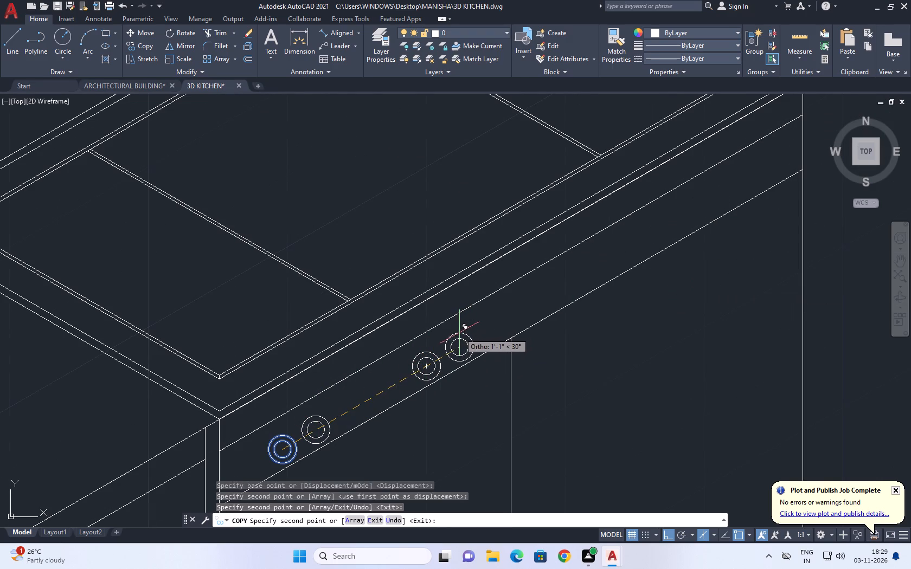
click(454, 334)
Place four more knob copies in a row near the far end of the control strip.
middle_drag(619, 261, 478, 363)
scroll(477, 363, down, 2)
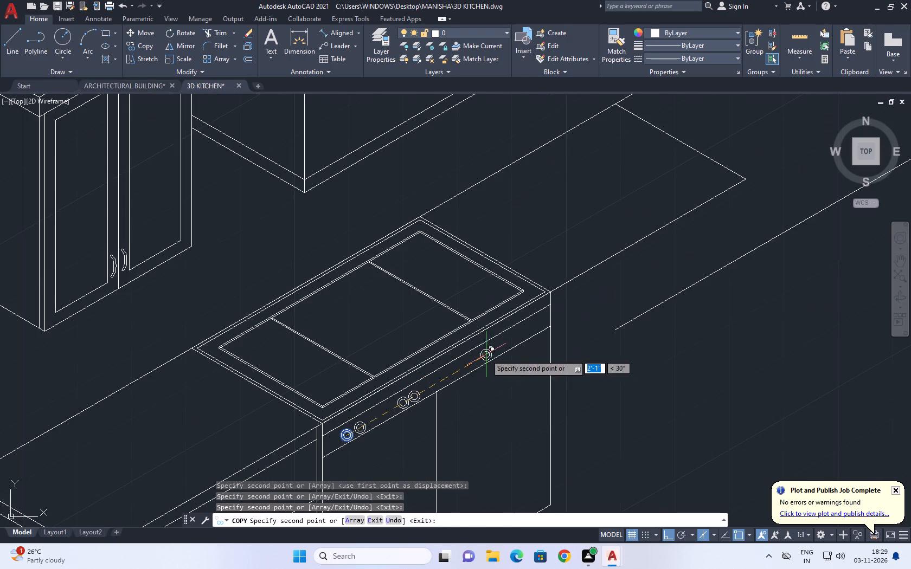
scroll(467, 355, up, 2)
click(492, 346)
click(524, 326)
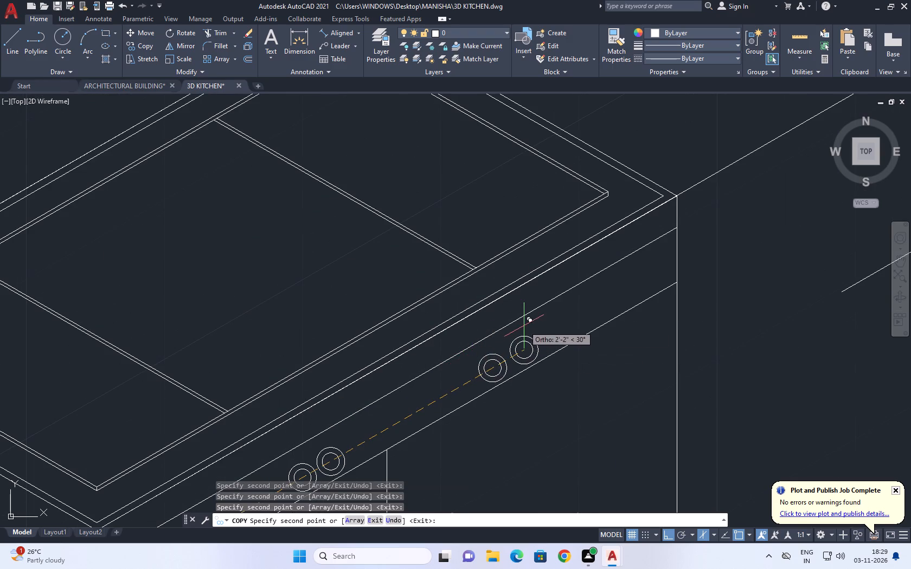
click(553, 308)
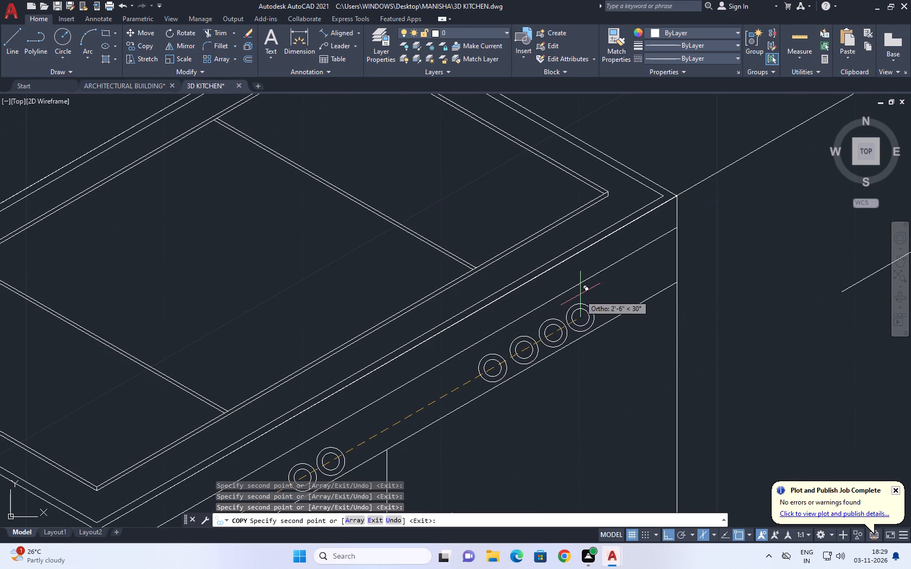
click(584, 291)
scroll(605, 263, down, 3)
key(Escape)
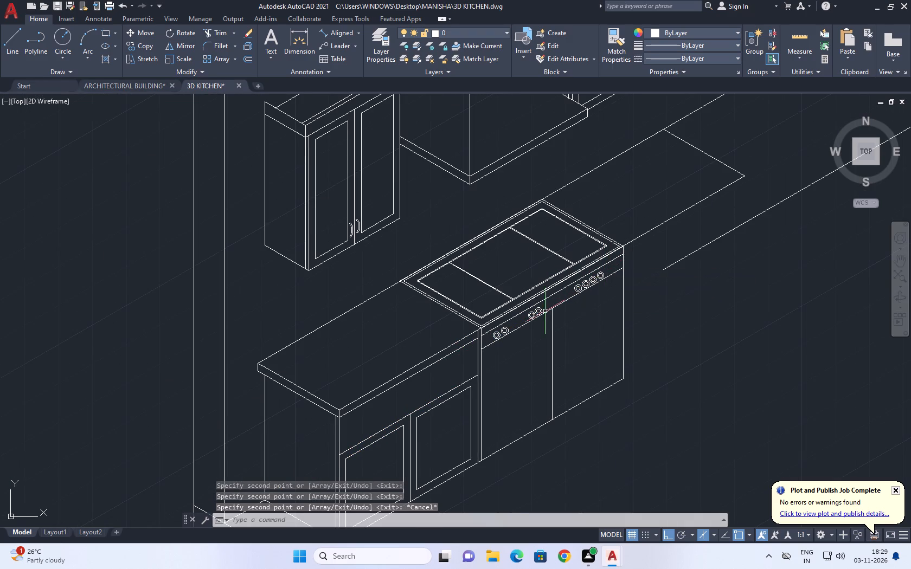
Draw a three-sided outline extending along the strip from the knob nearest the vertical divider, ending back at its outer circle.
middle_drag(536, 322, 542, 335)
text(L)
key(space)
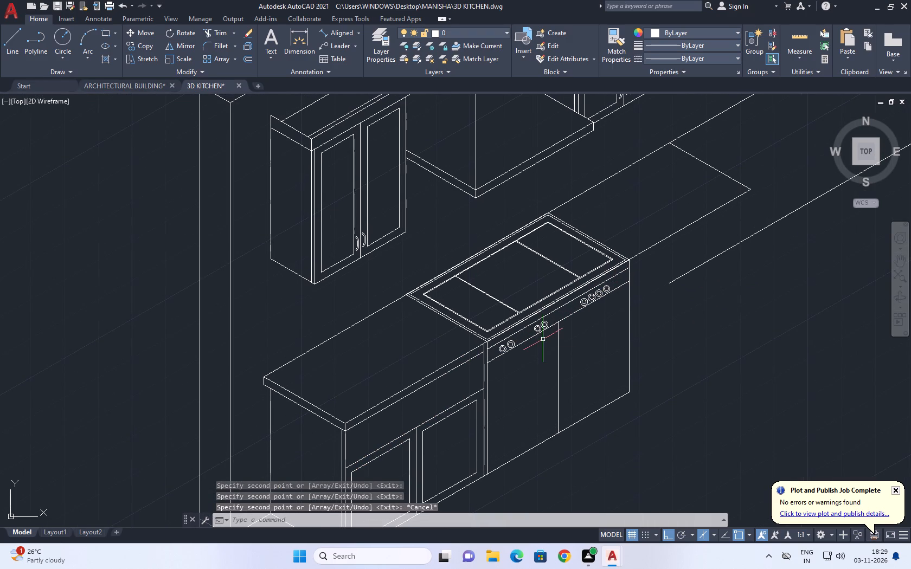
scroll(543, 333, up, 5)
click(555, 279)
scroll(605, 240, up, 1)
middle_drag(588, 260, 490, 306)
click(567, 264)
click(576, 324)
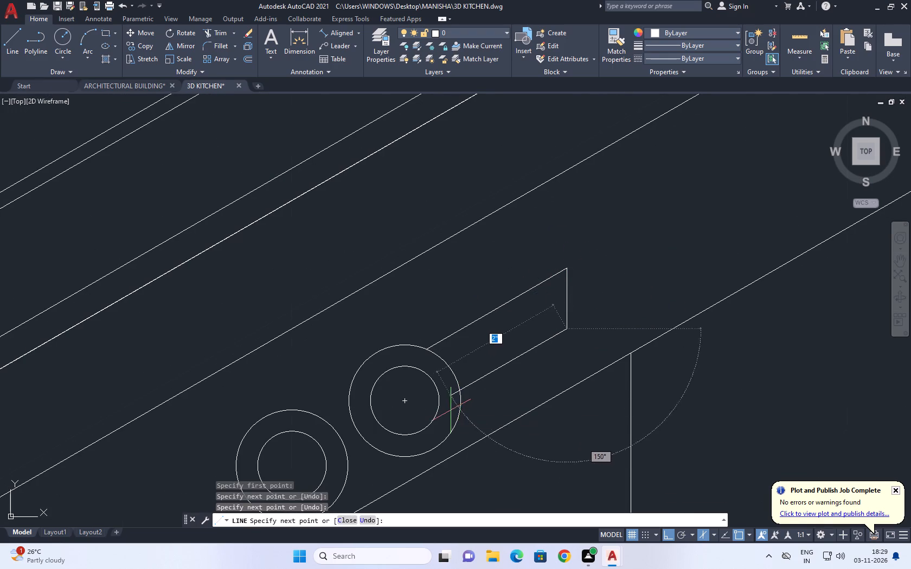
click(444, 415)
key(Escape)
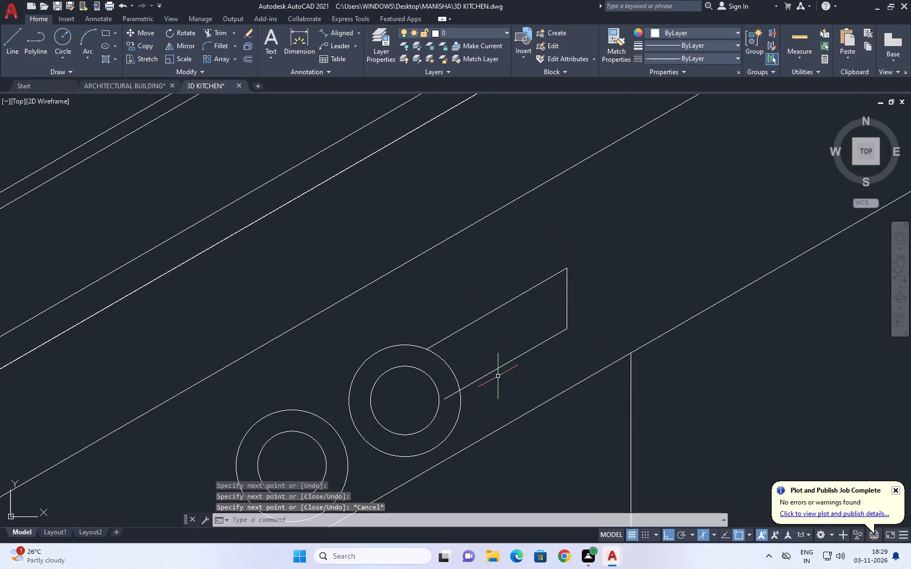
Trim the end of the outline's lower line that runs inside the knob's outer circle.
text(TR)
key(space)
click(450, 396)
scroll(508, 368, down, 5)
key(Escape)
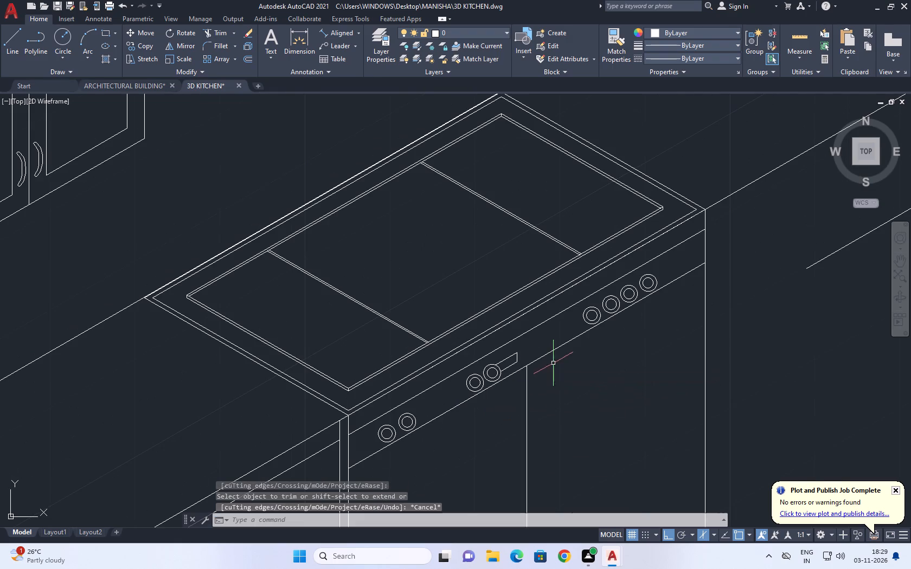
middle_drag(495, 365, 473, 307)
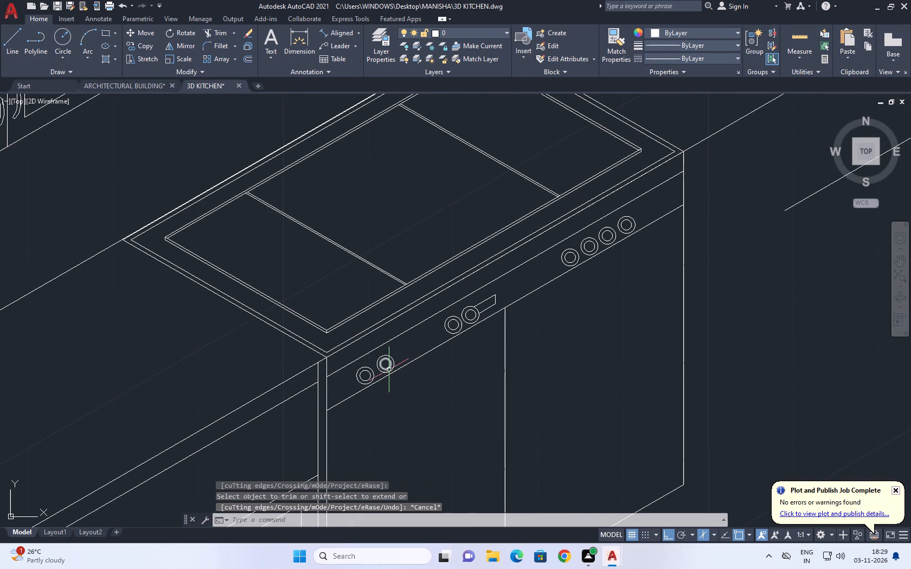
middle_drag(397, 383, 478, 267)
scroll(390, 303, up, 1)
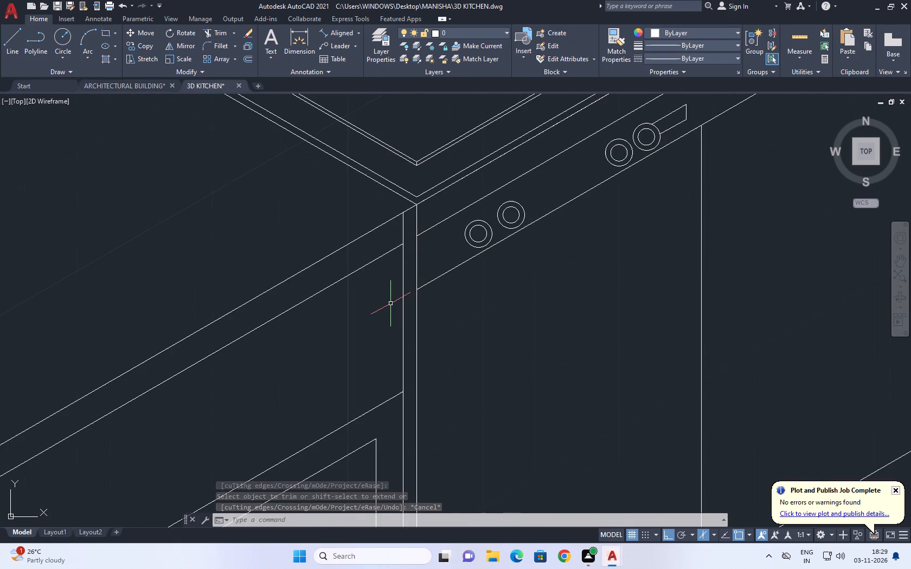
Draw a line from the control strip's upper corner across the narrow side return at the 42" section's near edge, and trim its excess.
middle_drag(390, 302, 405, 334)
key(l)
key(space)
click(431, 269)
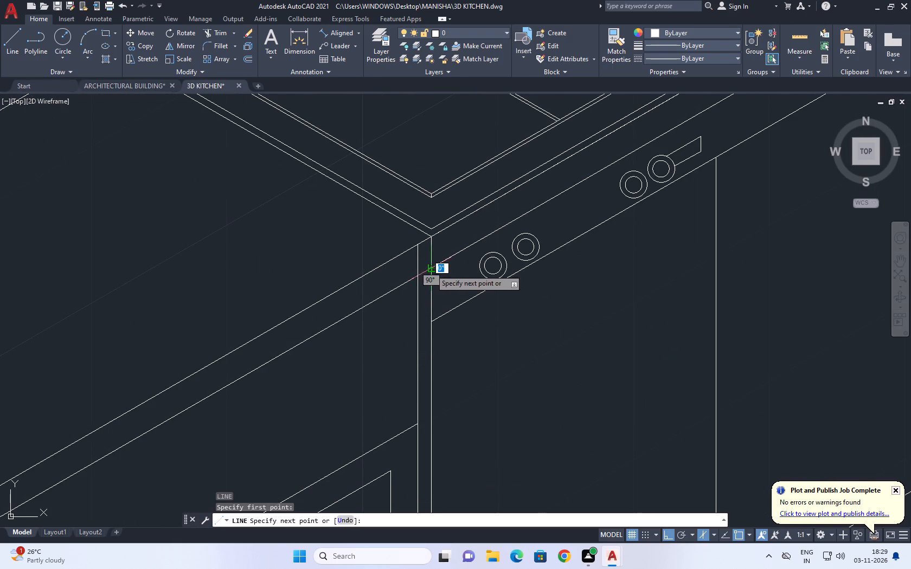
scroll(393, 258, up, 1)
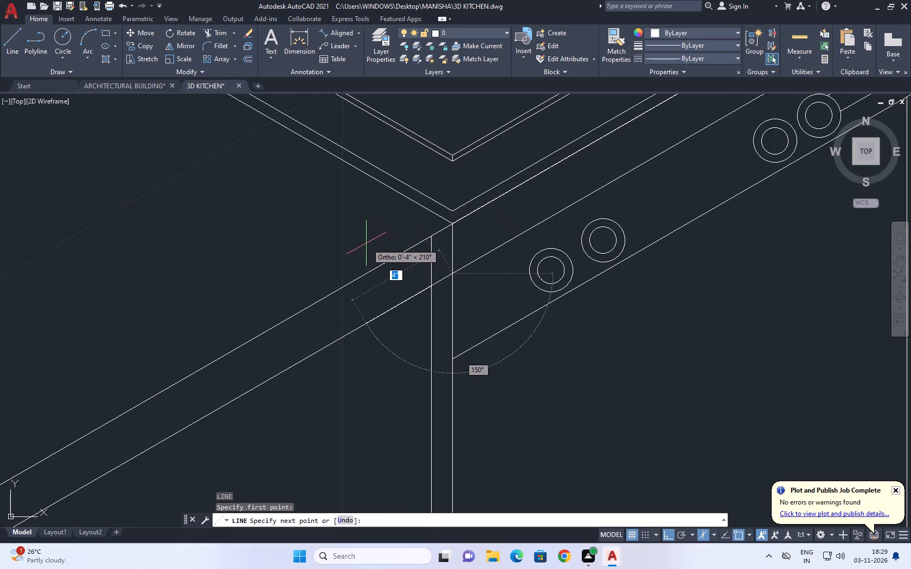
key(F5)
click(363, 243)
key(Escape)
key(t)
key(r)
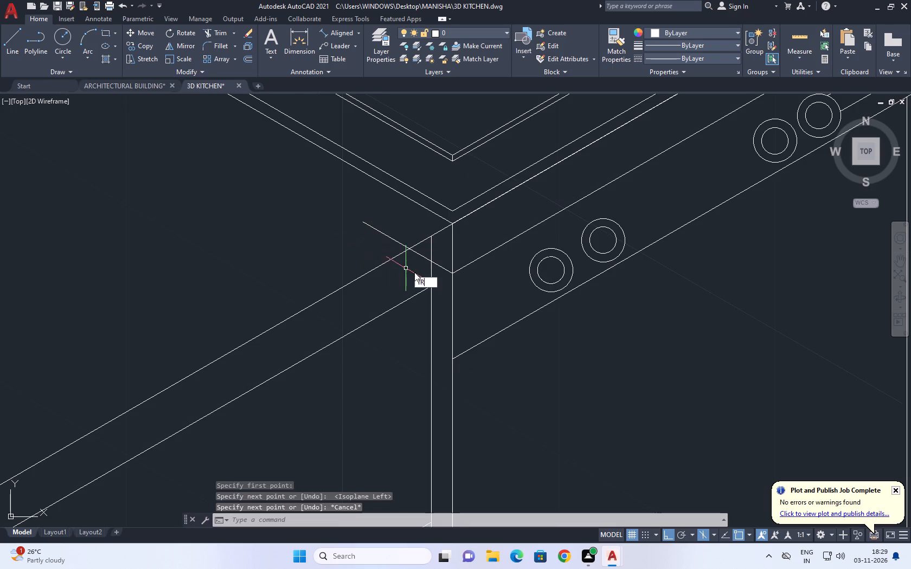
key(space)
click(420, 258)
click(420, 254)
click(394, 240)
key(Escape)
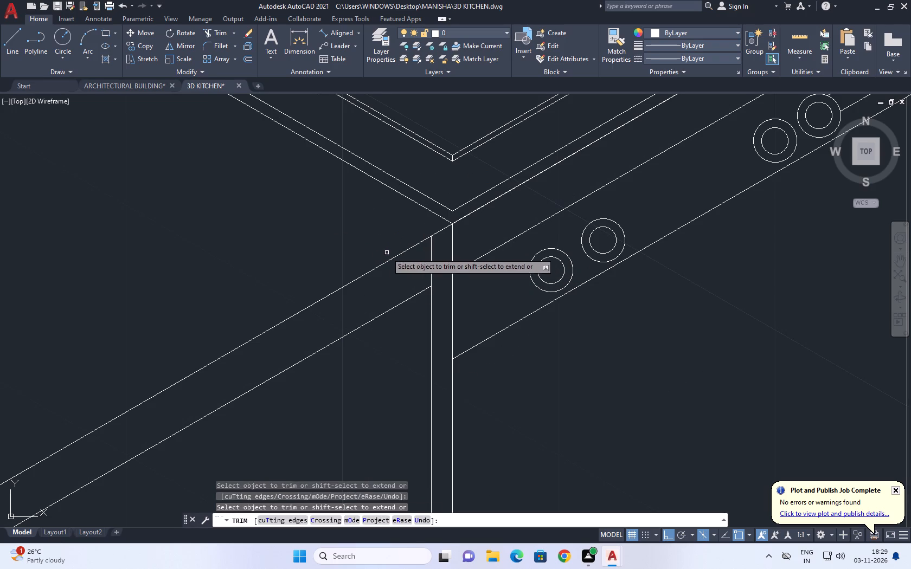
Draw a matching line from the control strip's lower corner across the narrow side return and trim its overhanging end.
key(l)
key(space)
click(451, 361)
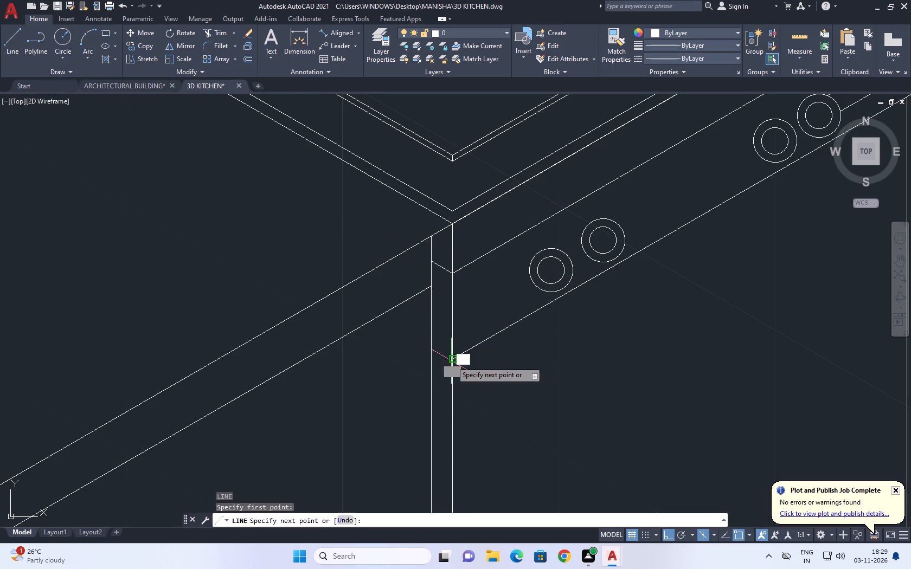
click(416, 354)
key(Escape)
key(t)
key(r)
key(space)
click(422, 345)
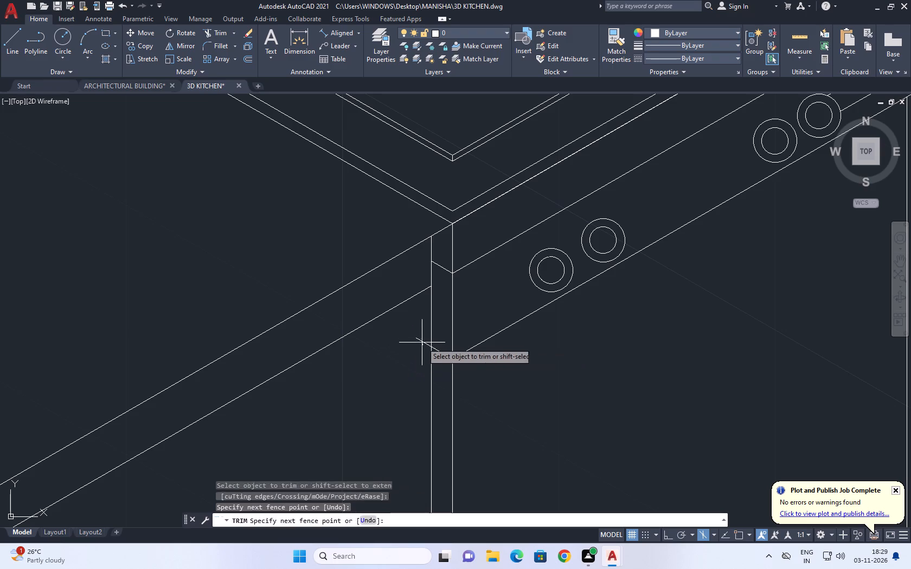
click(420, 334)
scroll(430, 397, down, 2)
key(Escape)
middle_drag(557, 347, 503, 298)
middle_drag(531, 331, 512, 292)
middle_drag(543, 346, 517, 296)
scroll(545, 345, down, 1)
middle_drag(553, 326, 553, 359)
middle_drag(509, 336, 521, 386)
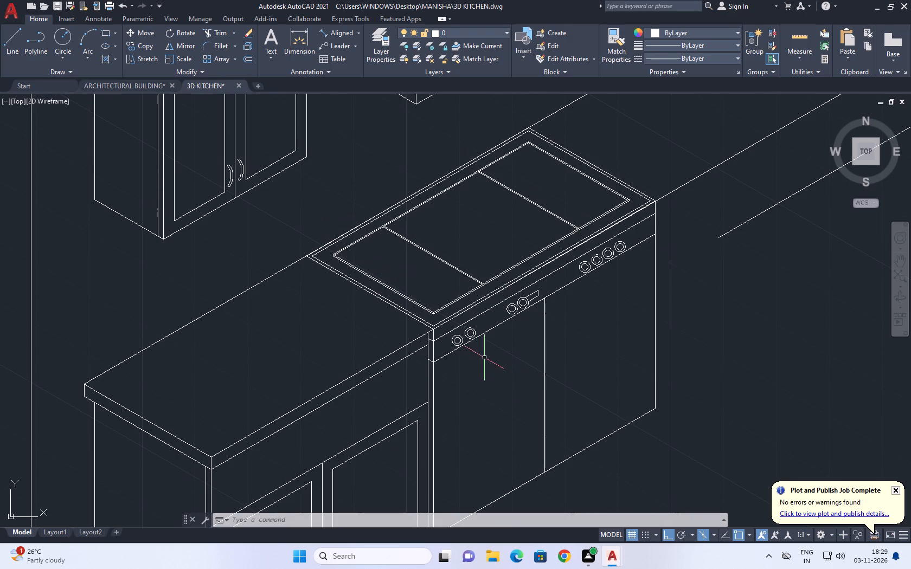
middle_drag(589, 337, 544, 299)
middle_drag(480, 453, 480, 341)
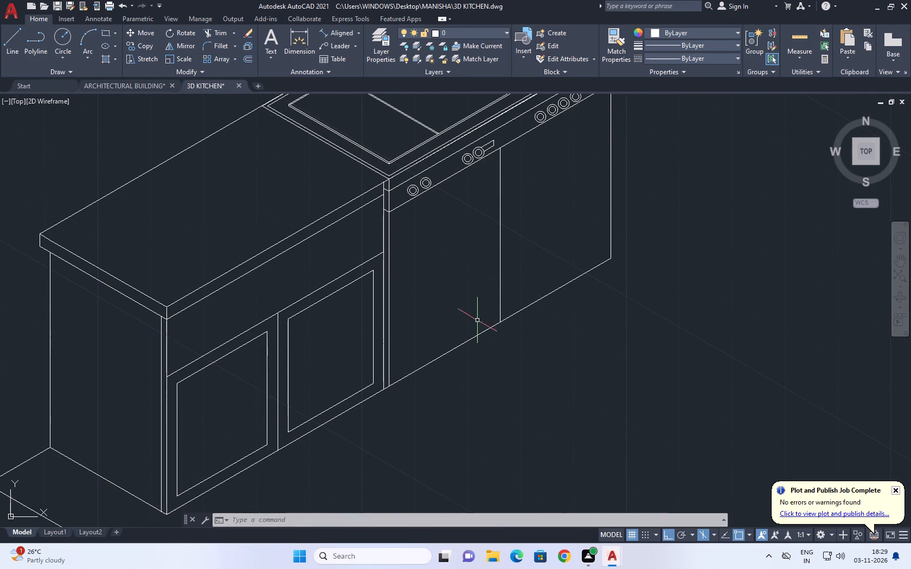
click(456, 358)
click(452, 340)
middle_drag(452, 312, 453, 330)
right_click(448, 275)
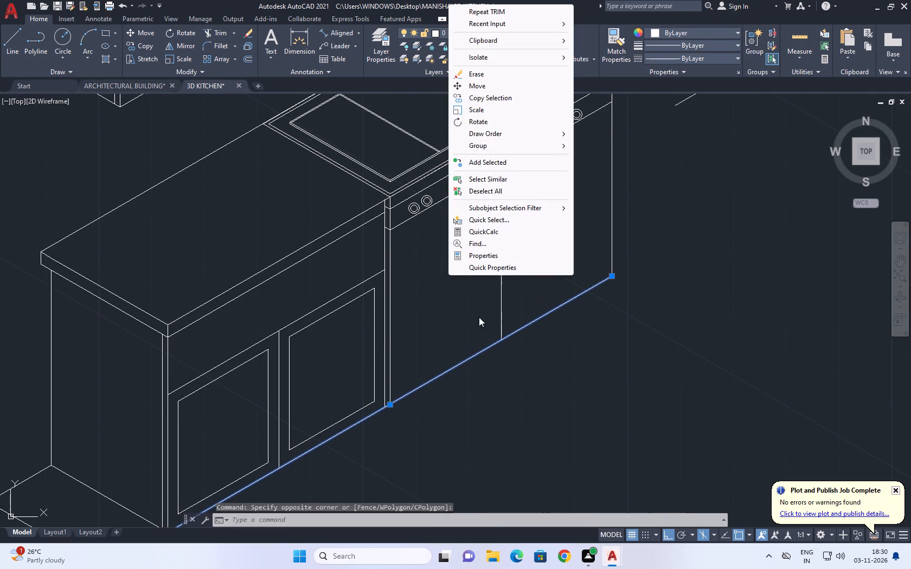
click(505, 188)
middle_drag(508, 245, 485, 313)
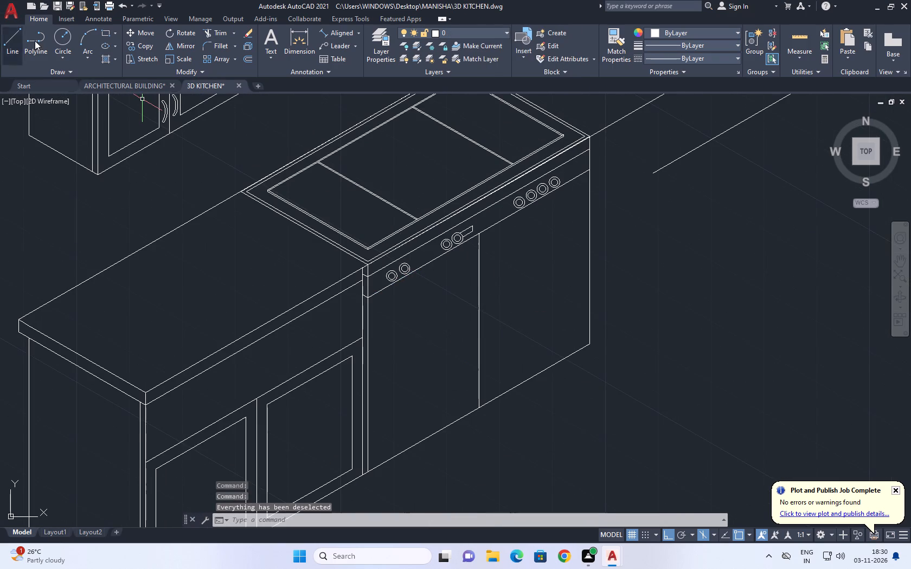
Draw a line along the bottom edge of the 42" section's front, from its near corner to its far corner.
click(12, 33)
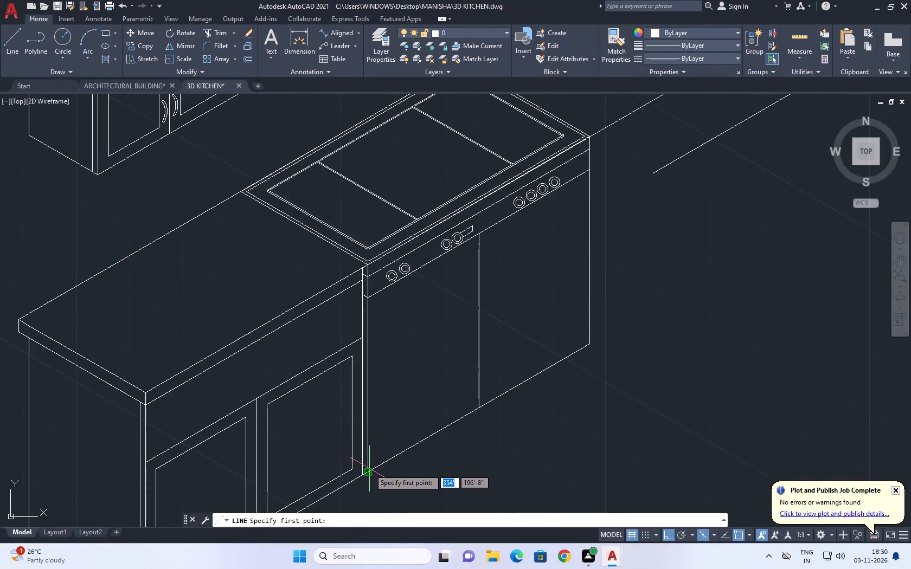
click(369, 469)
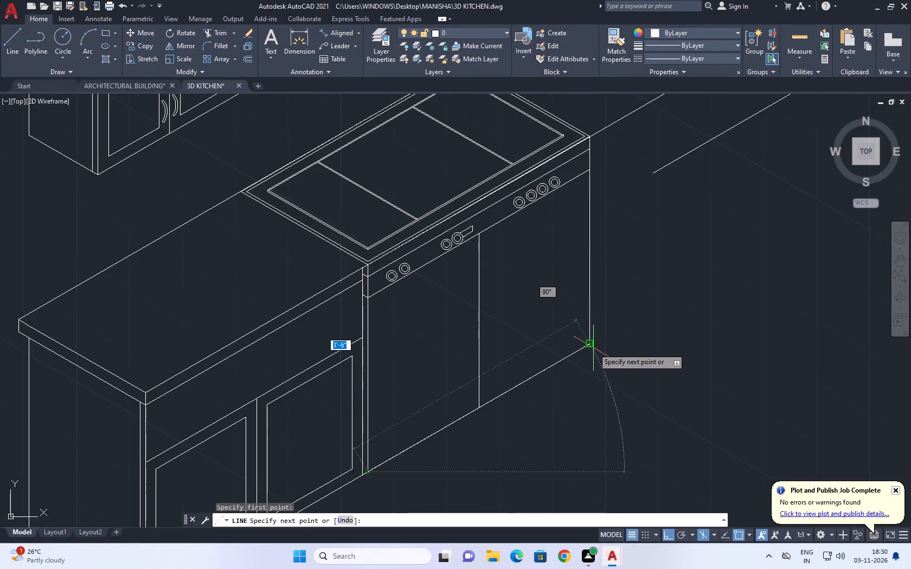
click(593, 348)
right_click(599, 338)
click(624, 352)
Copy the new bottom line about 2" straight up across the 42" section's front.
click(575, 353)
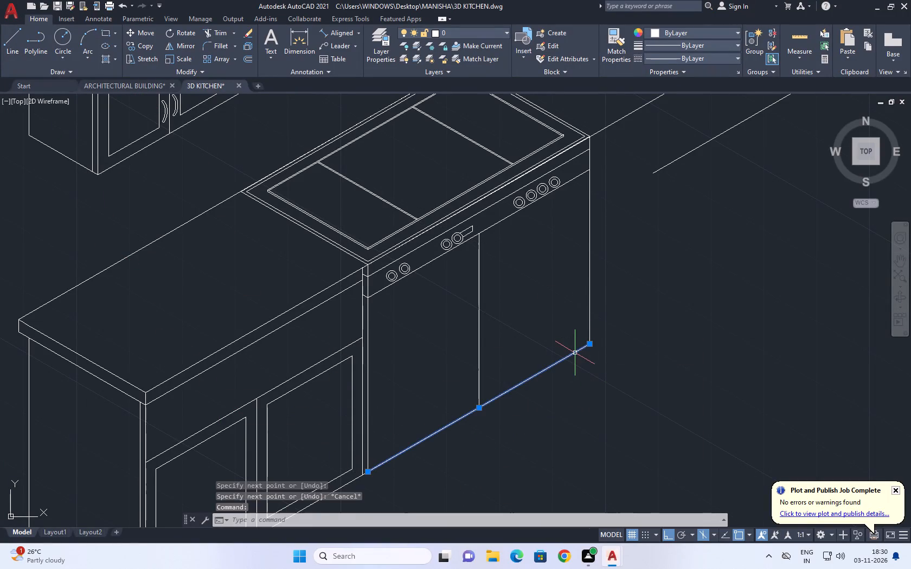
middle_drag(528, 337, 514, 320)
scroll(519, 301, down, 2)
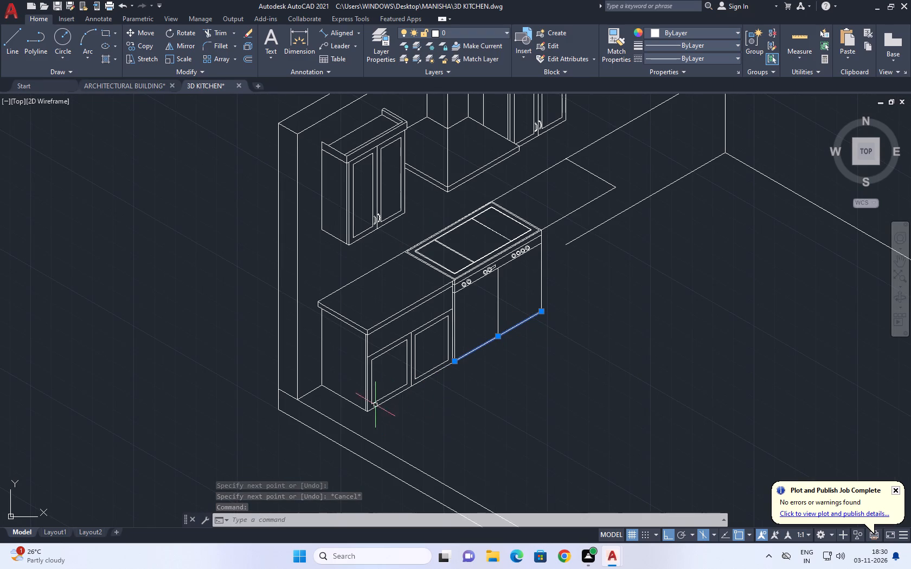
middle_drag(422, 341, 425, 367)
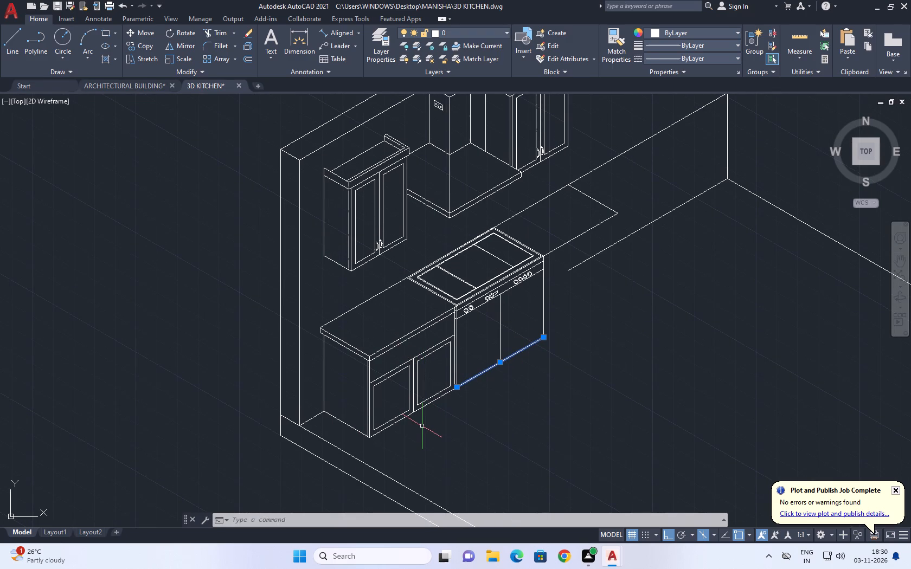
click(145, 44)
scroll(468, 384, up, 2)
click(477, 361)
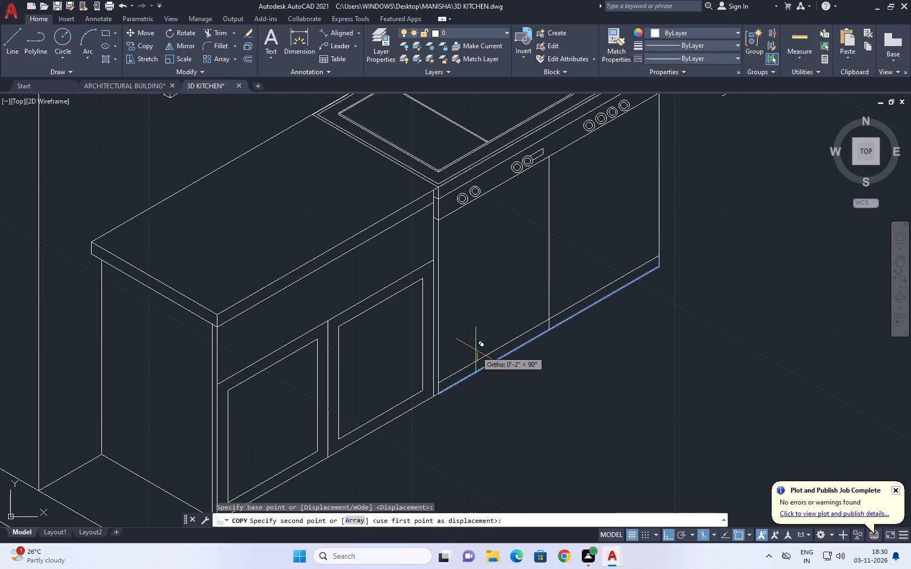
click(475, 347)
right_click(503, 276)
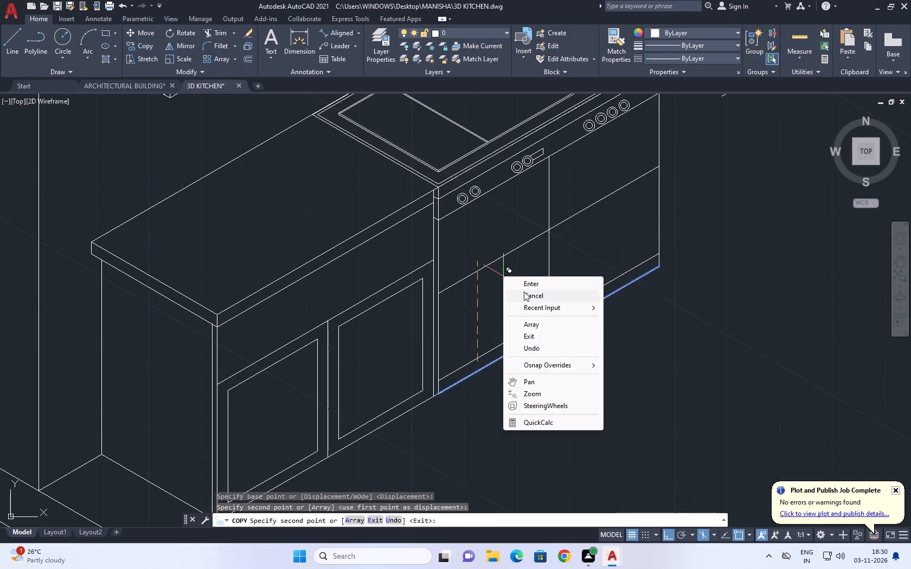
drag(527, 294, 531, 285)
Erase the duplicate source line lying along the bottom edge of the 42" section.
click(467, 378)
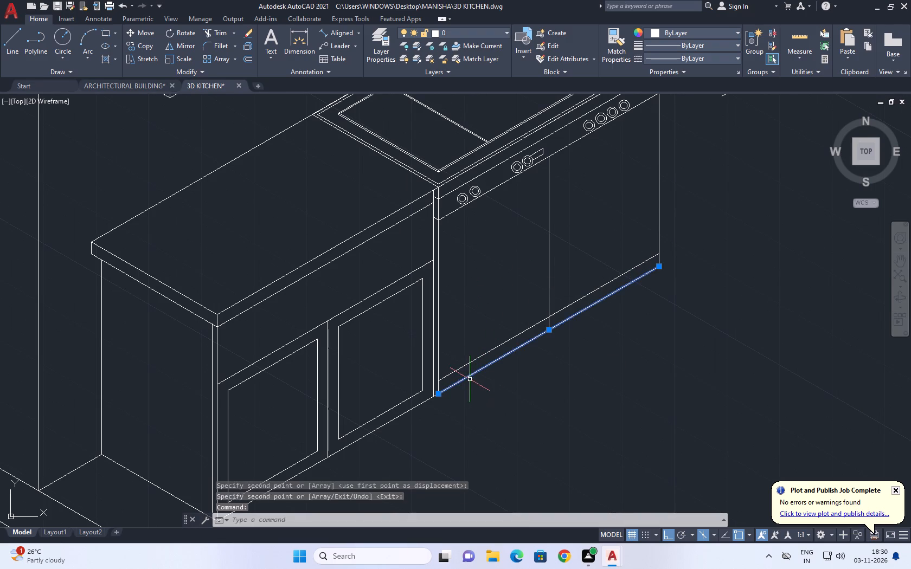
key(Delete)
Draw three sides of a window outline on the door nearest the cabinet, with a top edge about 8" long at 30°.
middle_drag(453, 368, 472, 390)
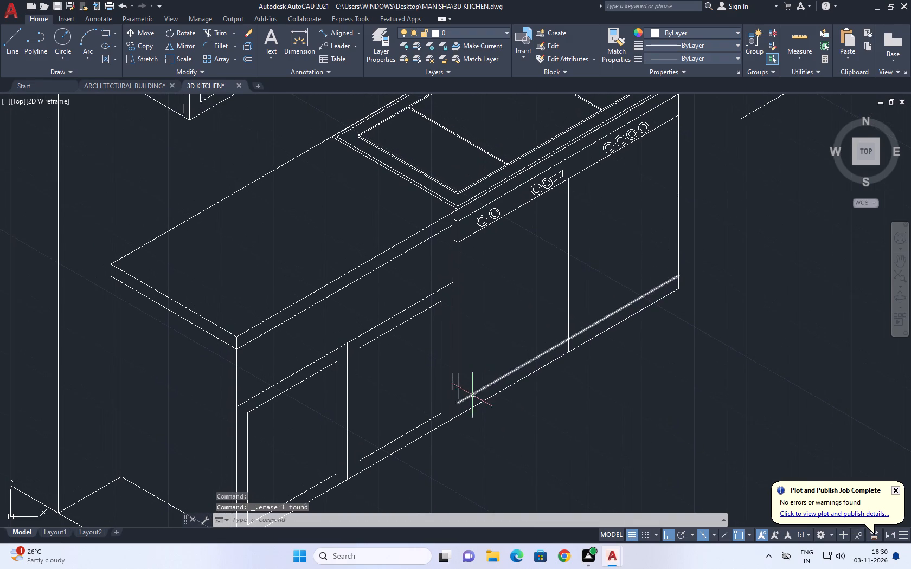
middle_drag(455, 420, 484, 442)
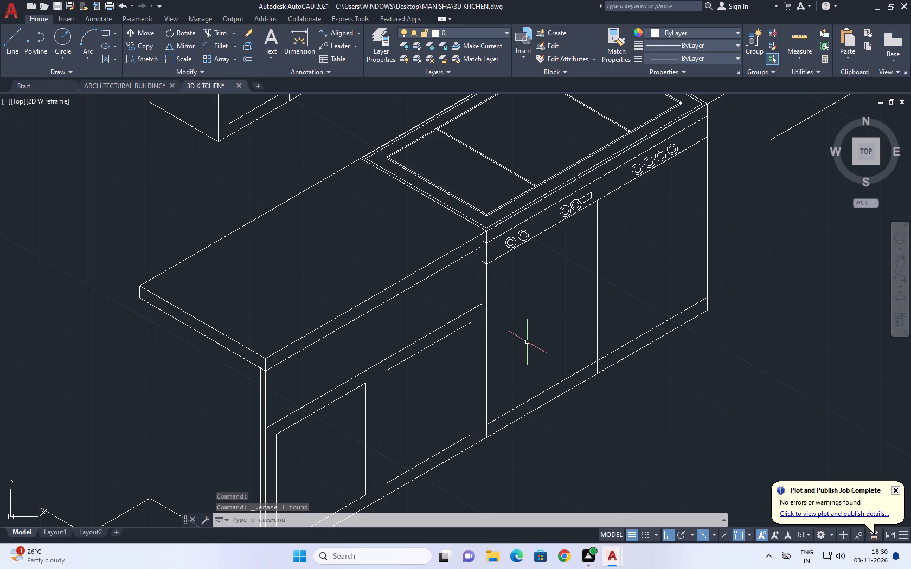
middle_drag(528, 340, 518, 368)
text(L)
key(space)
scroll(514, 324, up, 2)
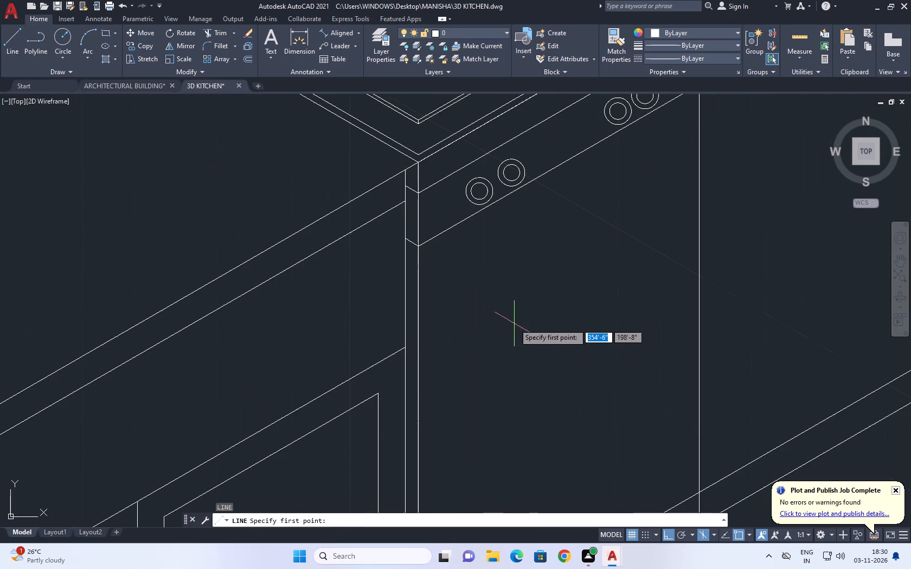
click(478, 351)
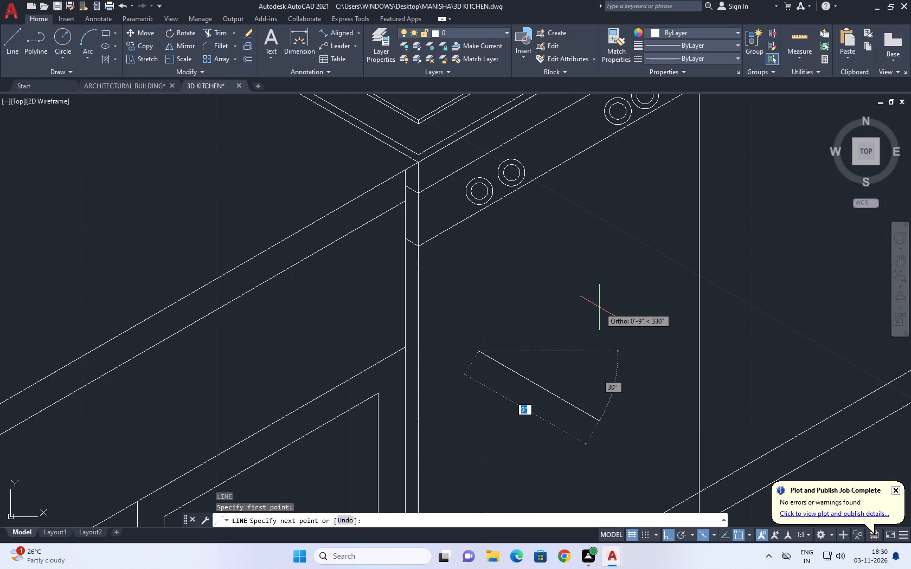
key(F5)
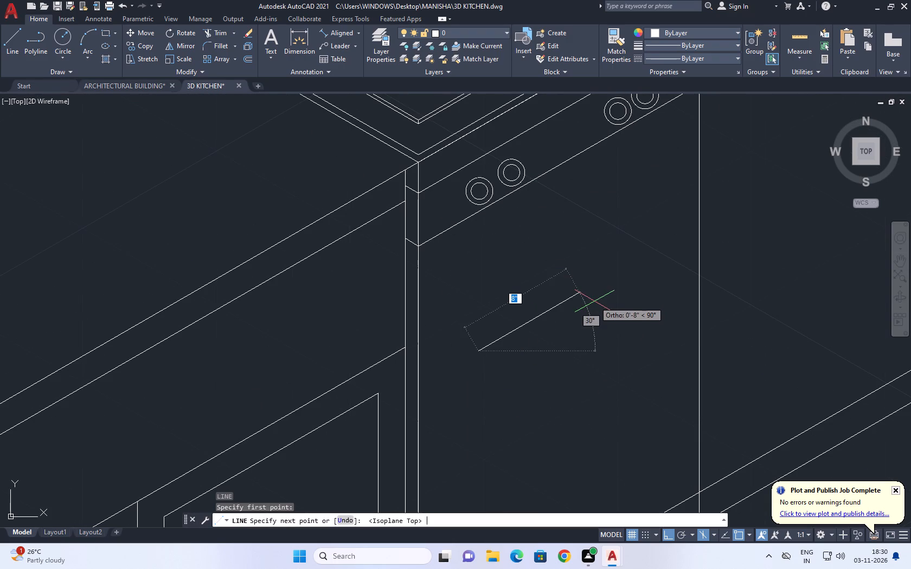
click(594, 300)
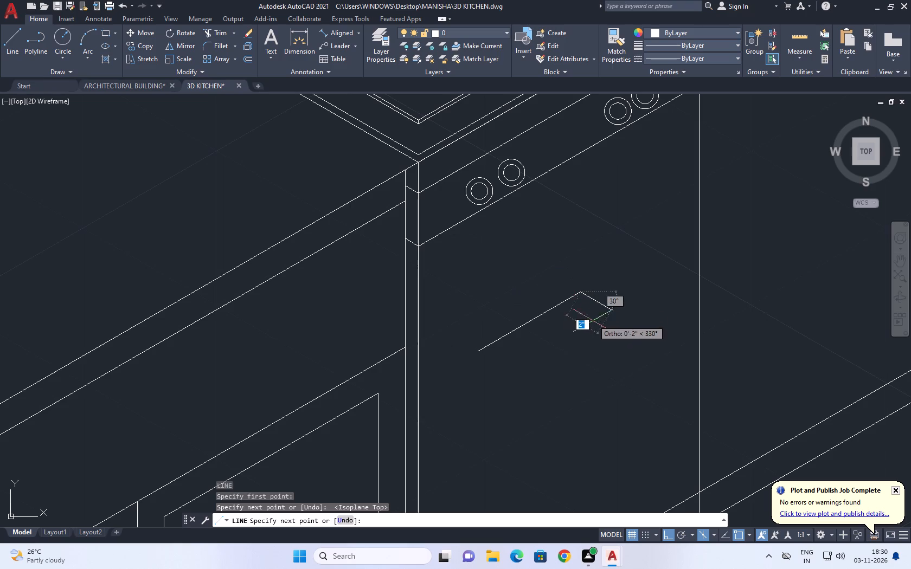
key(F5)
middle_drag(574, 380, 571, 316)
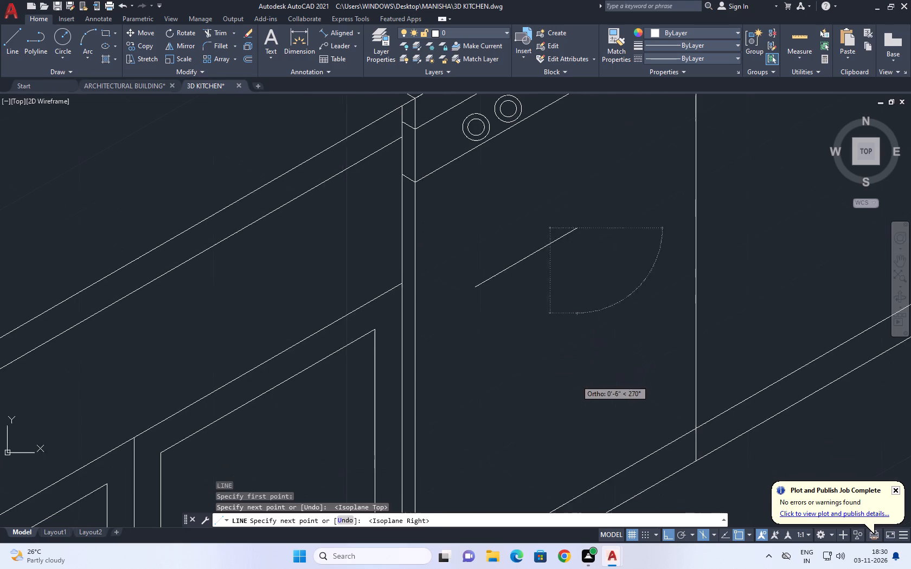
scroll(578, 335, down, 1)
click(579, 353)
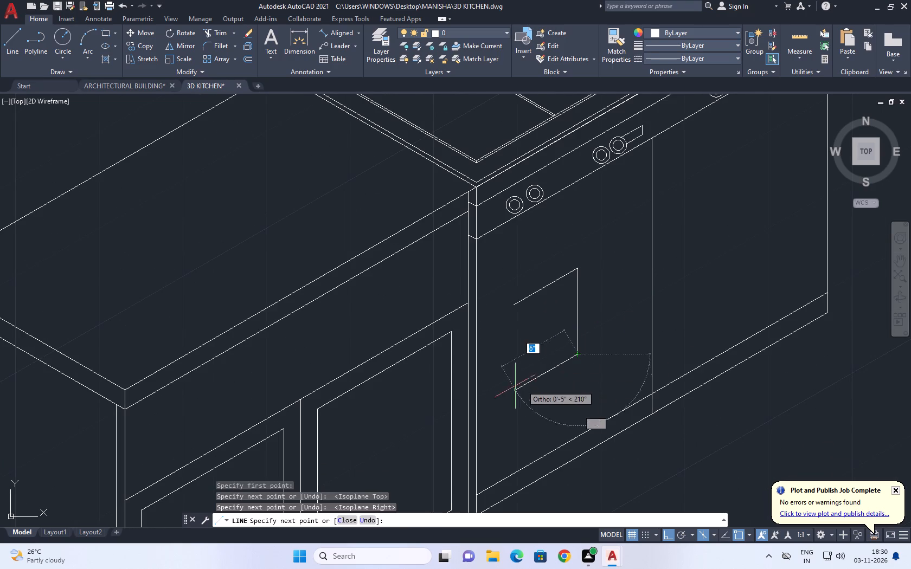
click(503, 390)
key(Escape)
Close the first door's window outline with a vertical line from its top edge and trim both overhanging ends.
key(space)
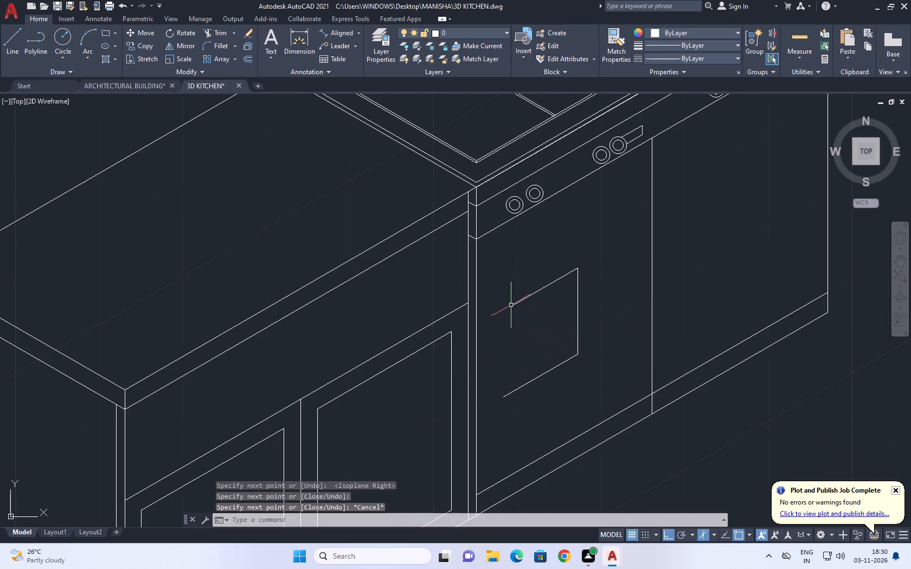
click(515, 305)
click(517, 406)
key(Escape)
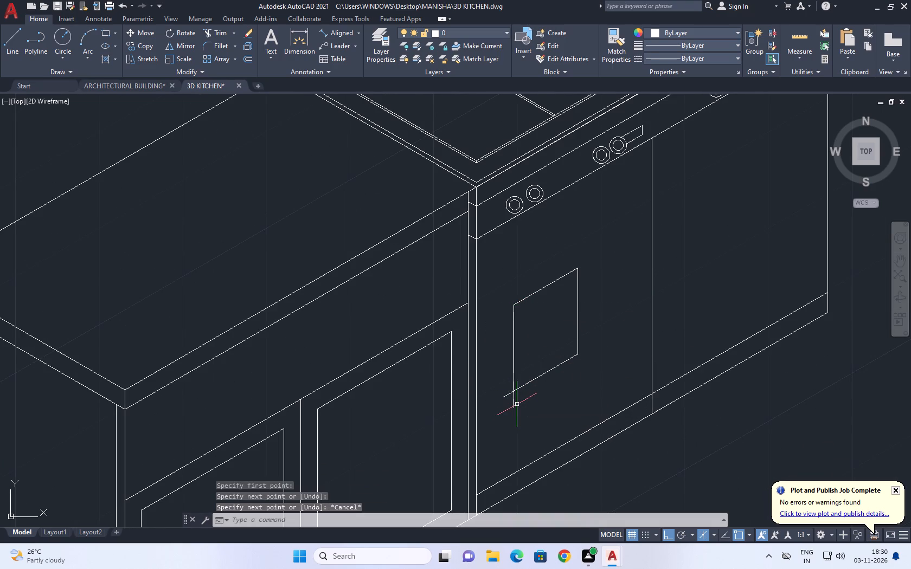
text(TR)
key(space)
click(519, 397)
click(512, 402)
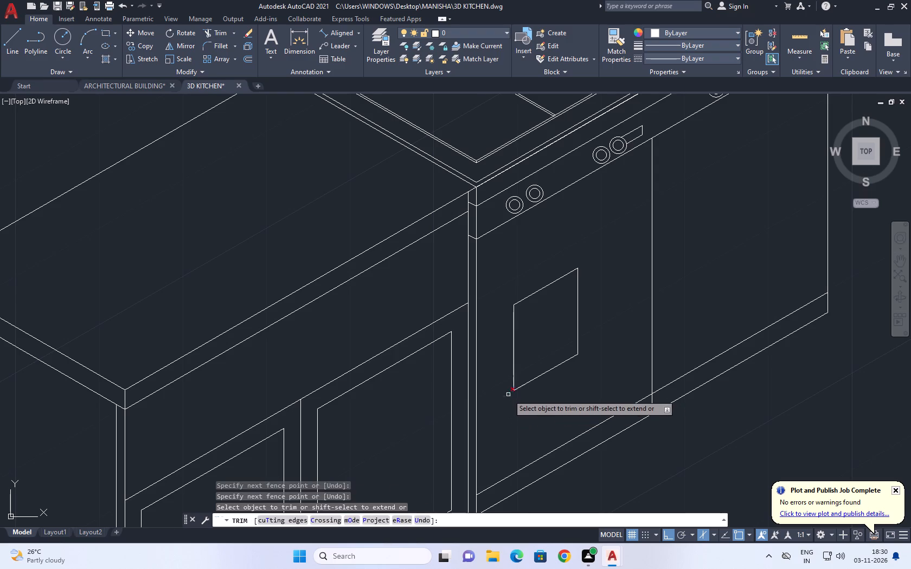
click(508, 395)
key(Escape)
Draw a four-sided isometric window outline on the door beyond the divider, finishing with a vertical about 9" long crossing its top edge.
scroll(506, 394, down, 2)
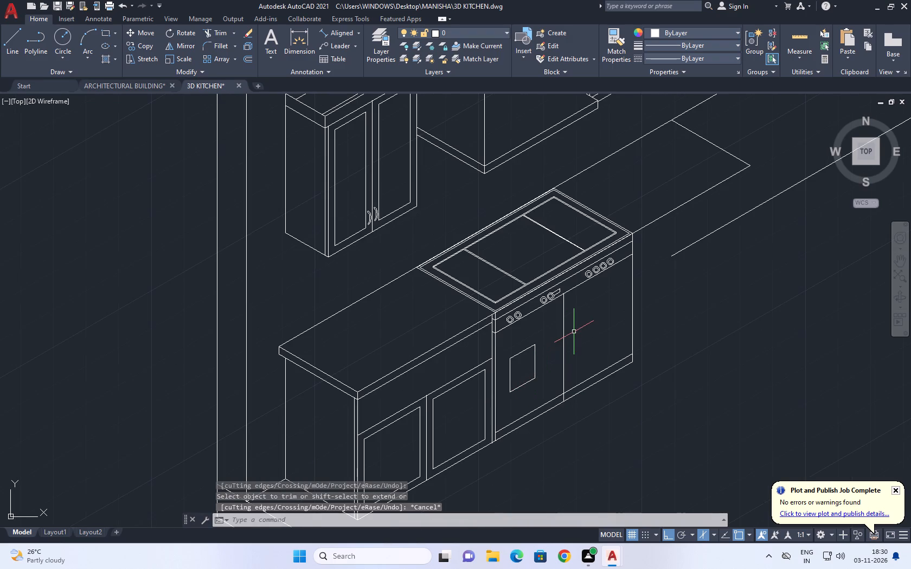
key(l)
key(space)
scroll(578, 322, up, 2)
click(566, 329)
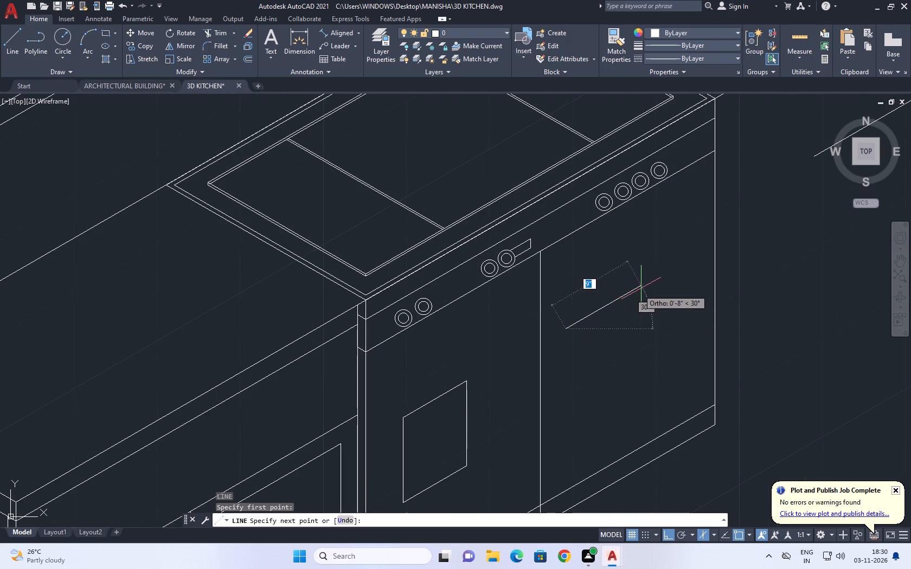
click(651, 283)
click(646, 351)
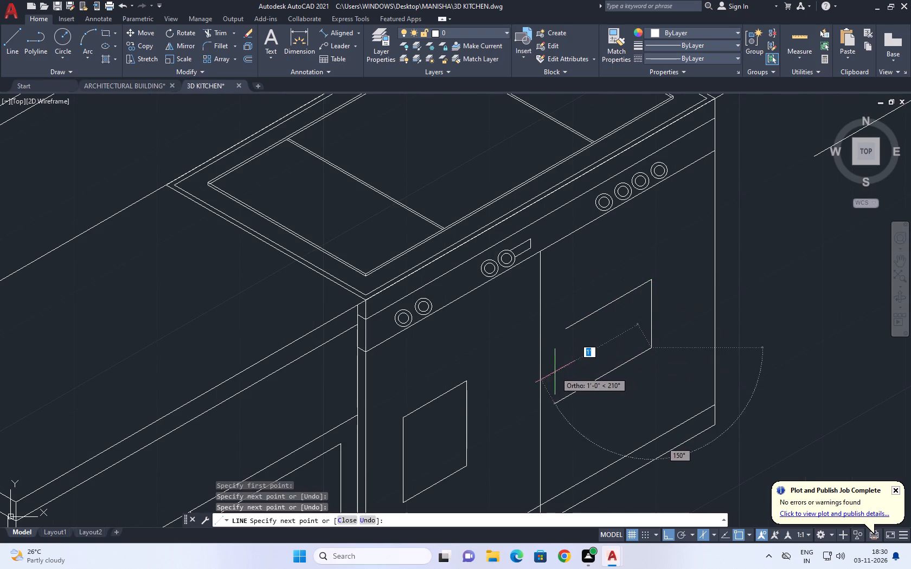
click(570, 386)
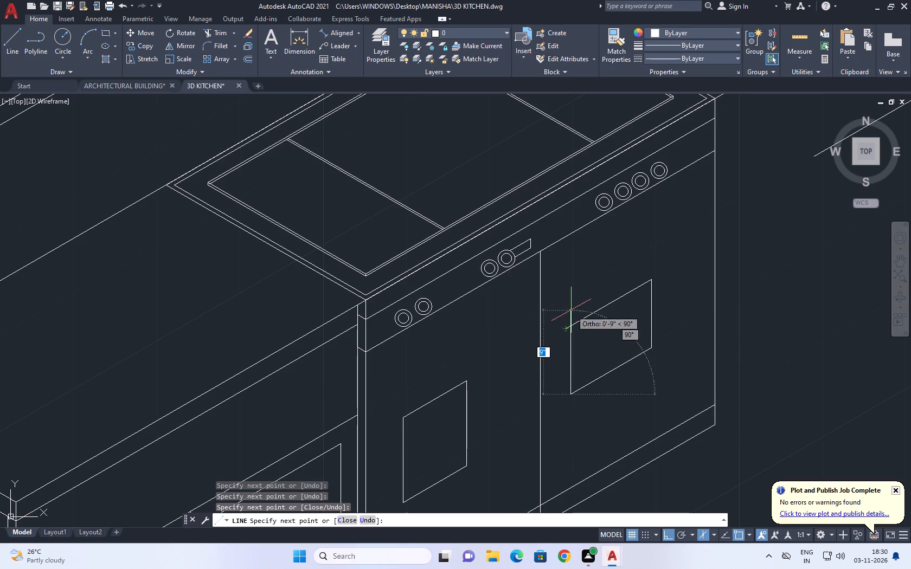
click(571, 309)
key(Escape)
Trim the two overhanging ends where the second window outline's vertical crosses its top edge.
text(TR)
key(space)
scroll(570, 309, up, 3)
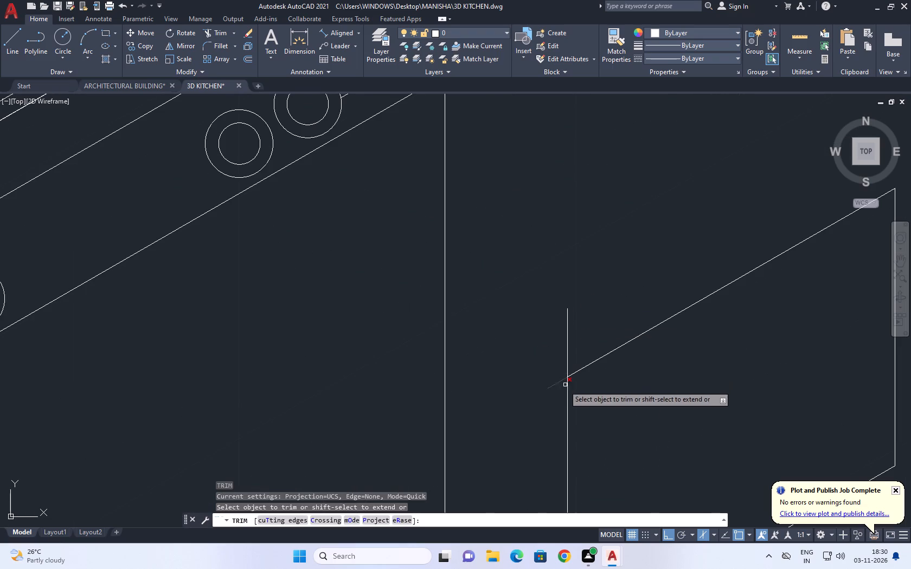
click(552, 398)
click(575, 332)
scroll(576, 313, down, 6)
key(Escape)
scroll(591, 350, up, 1)
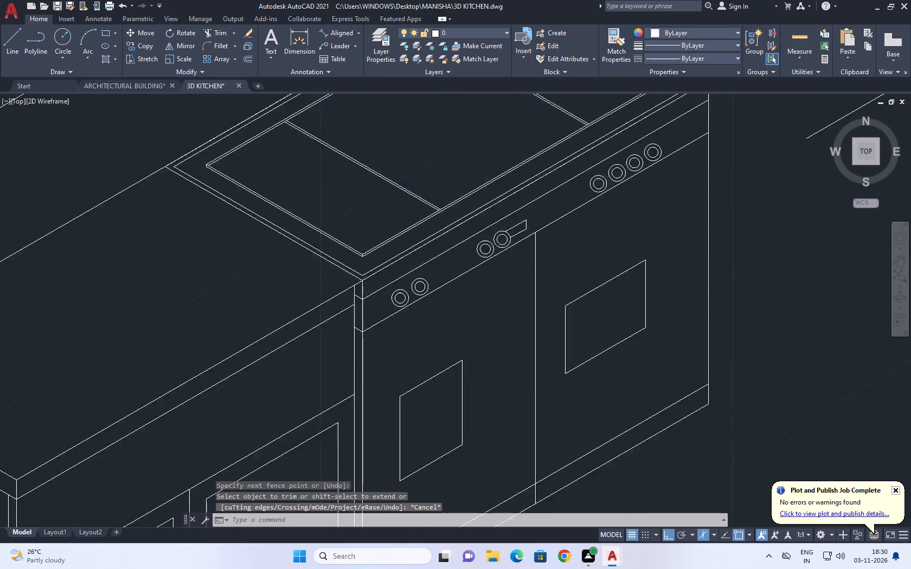
Move the bottom edge of the window outline on the door beyond the divider straight up to shorten the window.
scroll(591, 350, up, 1)
click(597, 386)
click(582, 341)
key(m)
key(space)
click(591, 340)
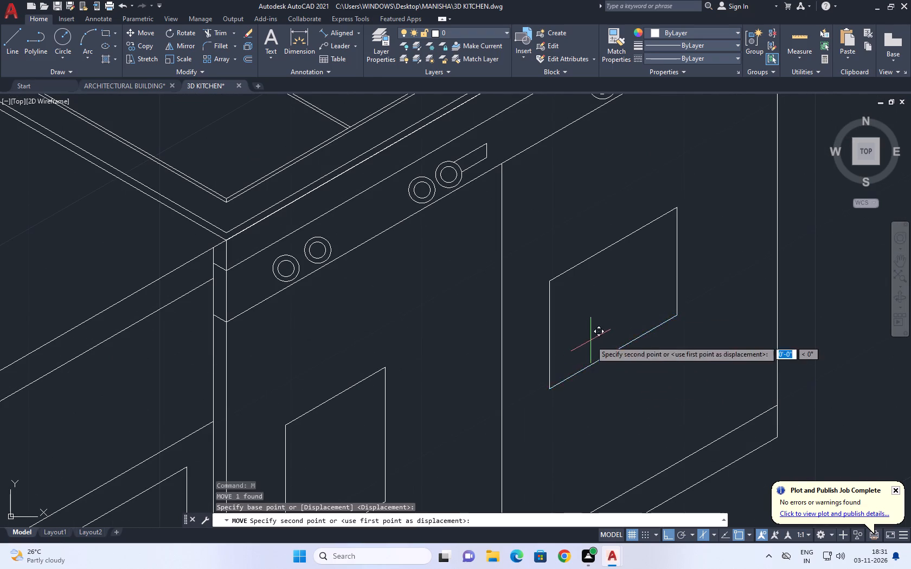
click(586, 318)
Trim the two vertical ends overhanging below the second window outline's raised bottom edge.
key(t)
key(r)
key(space)
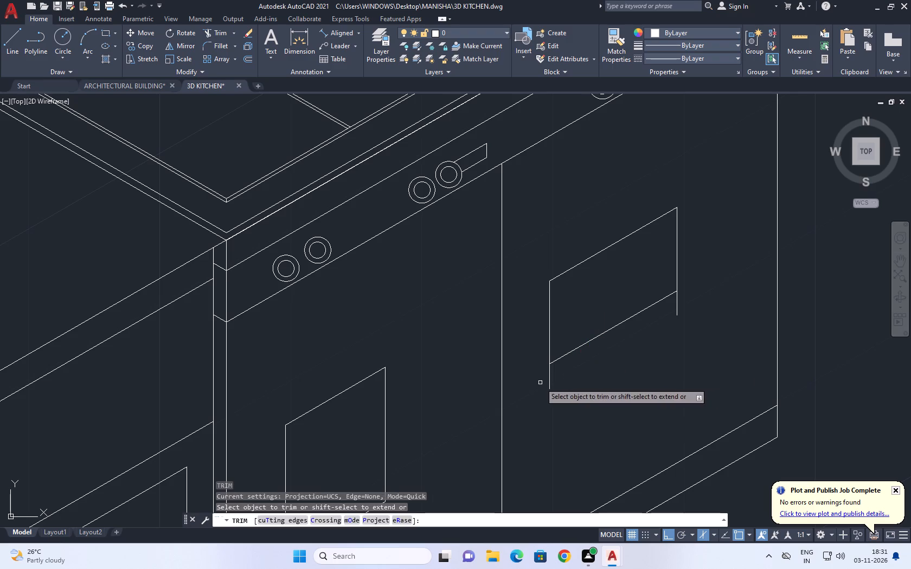
drag(539, 382, 556, 382)
click(685, 301)
click(645, 316)
scroll(645, 325, down, 4)
key(Escape)
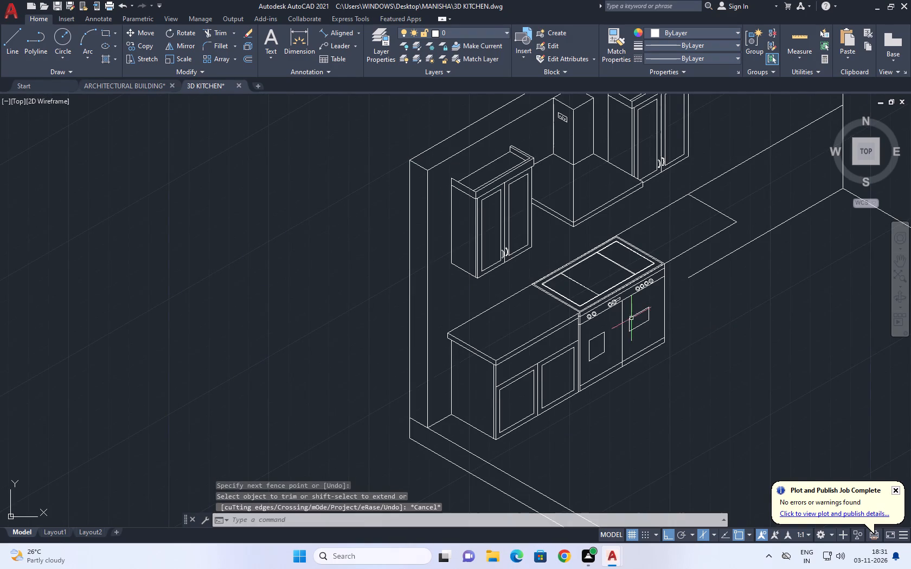
Draw a narrow four-sided isometric strip just below the second door's window, with long edges at 30°.
scroll(632, 344, down, 1)
scroll(631, 343, up, 2)
middle_drag(653, 327, 603, 341)
text(L)
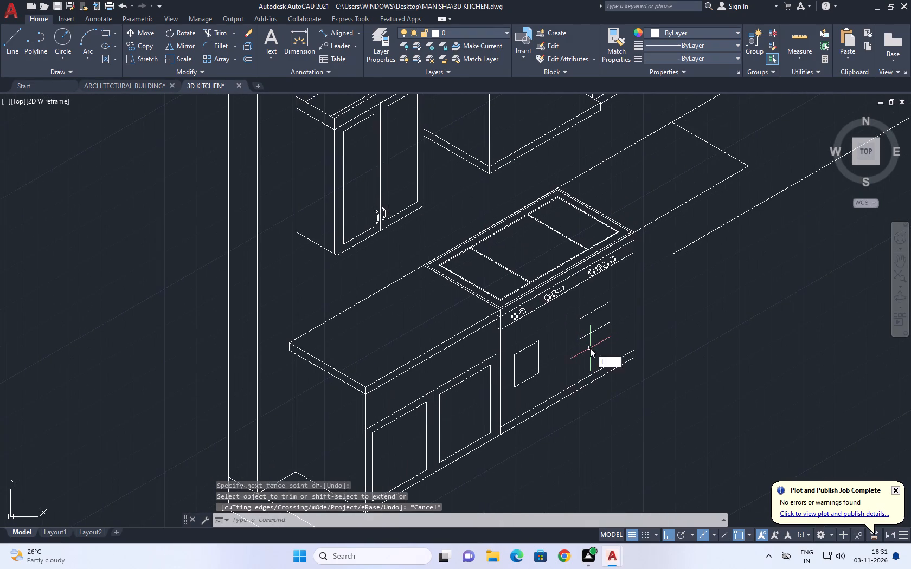
key(space)
scroll(590, 348, up, 3)
click(574, 350)
click(629, 322)
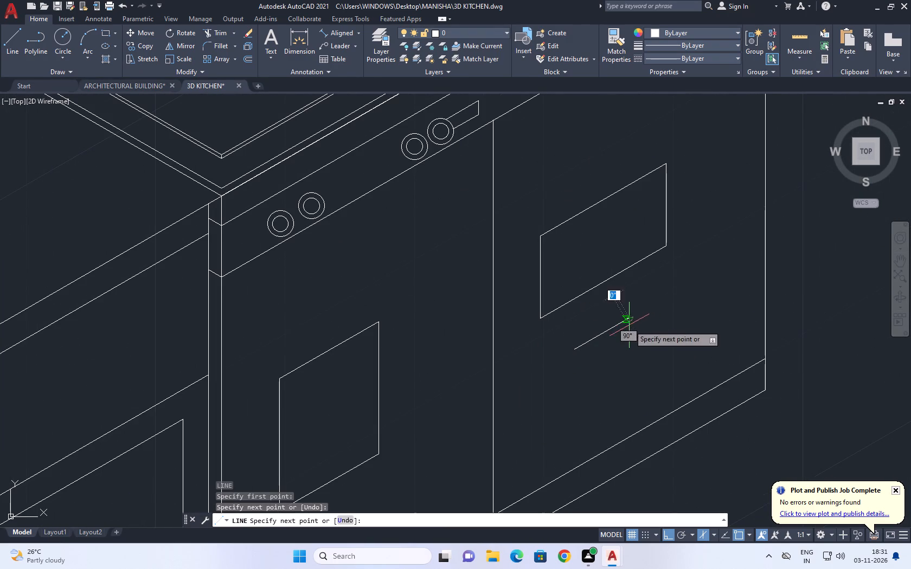
click(630, 335)
click(577, 356)
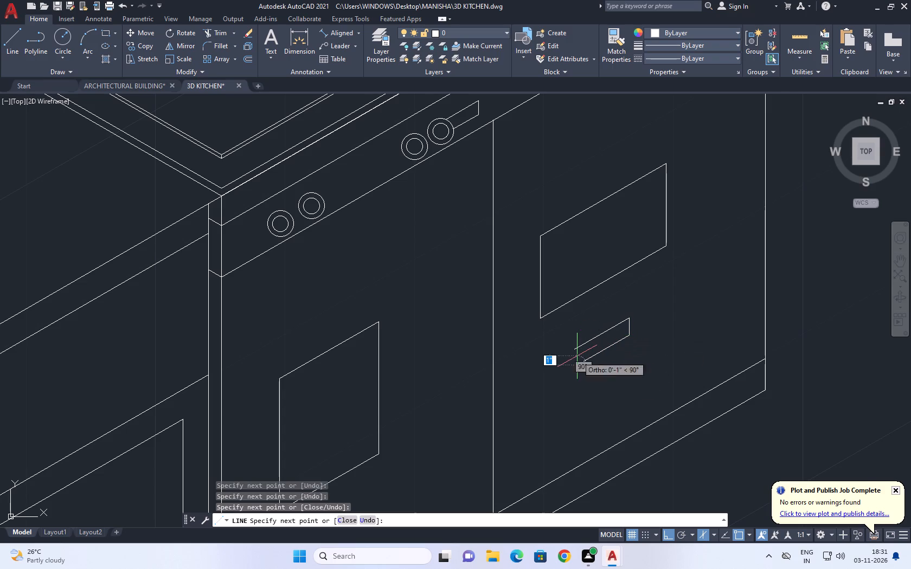
scroll(578, 352, up, 2)
click(575, 322)
key(Escape)
Trim the overhanging line ends at the corners of the small strip below the window.
text(TR)
key(space)
scroll(575, 325, up, 3)
click(574, 328)
click(542, 439)
scroll(540, 385, down, 4)
key(Escape)
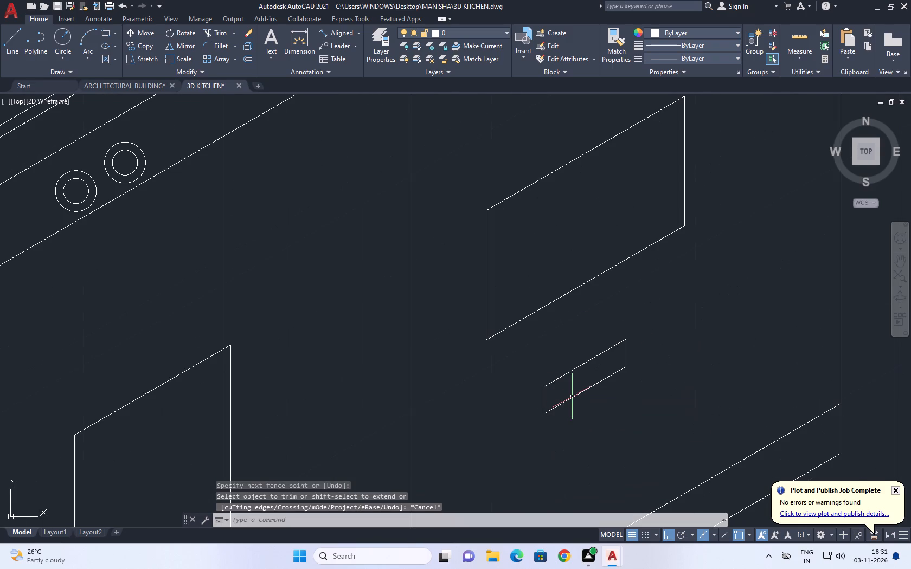
Draw a tiny circle inside the small strip, near its end closest to the divider.
key(c)
key(space)
scroll(572, 392, up, 2)
click(533, 391)
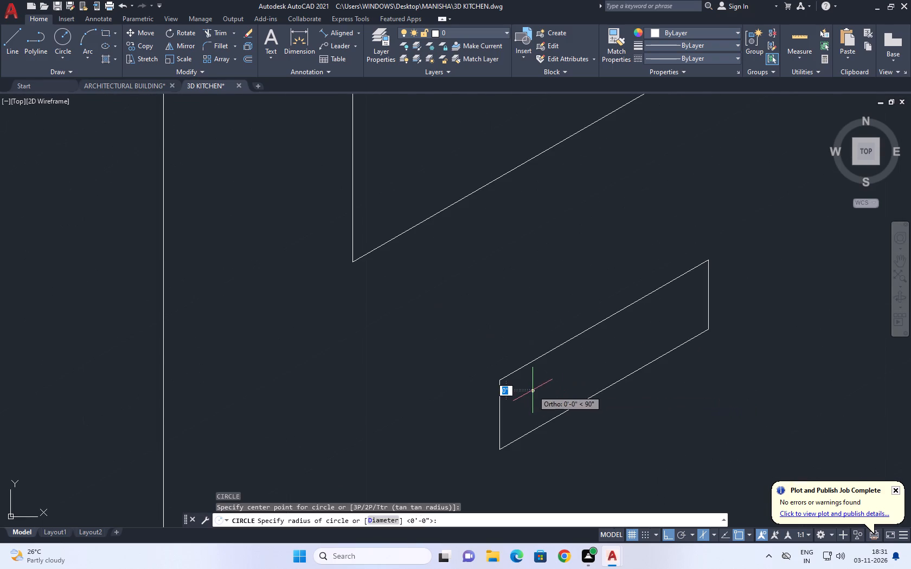
click(534, 386)
Move the tiny circle at 30° closer to the strip's end nearest the divider.
scroll(535, 386, up, 2)
click(554, 374)
drag(521, 404, 511, 410)
middle_drag(551, 393, 553, 360)
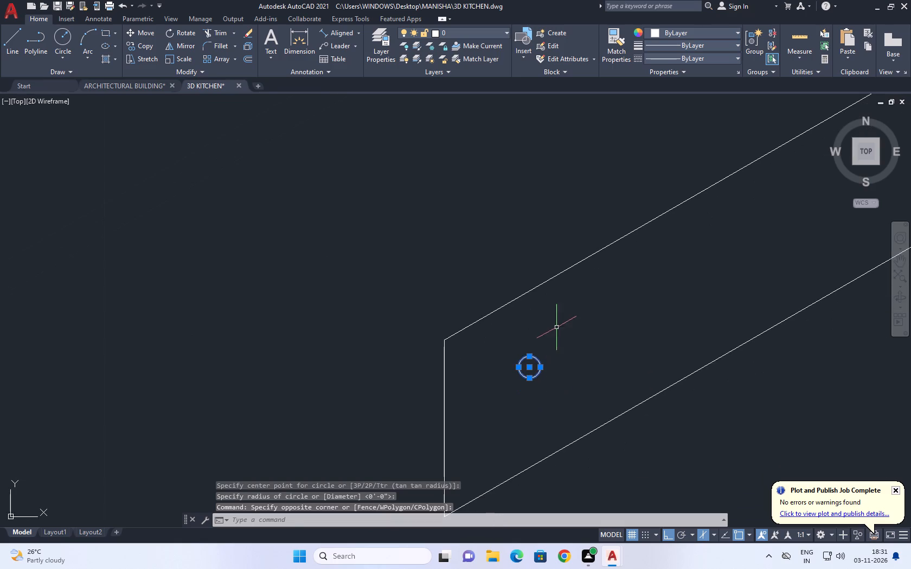
key(m)
key(space)
click(603, 339)
click(564, 360)
Copy the tiny circle five times along the strip at 30° to make a row of six.
drag(522, 367, 501, 372)
click(480, 395)
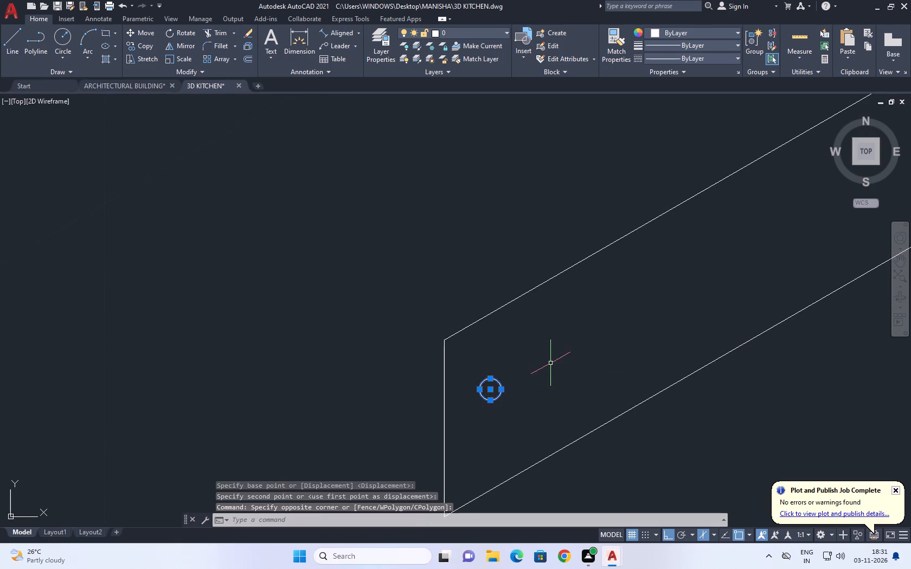
middle_drag(553, 362, 534, 378)
middle_drag(574, 374, 554, 374)
key(c)
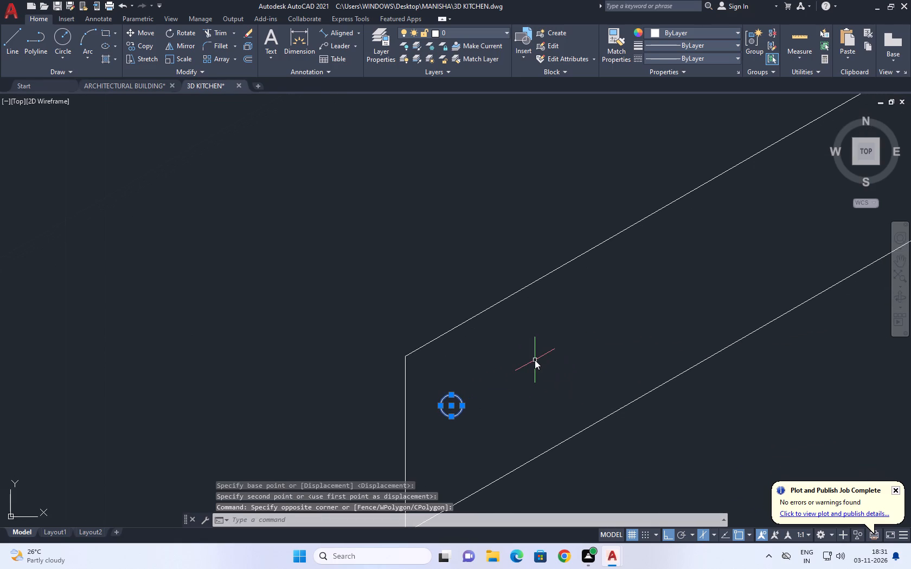
key(o)
key(space)
click(531, 380)
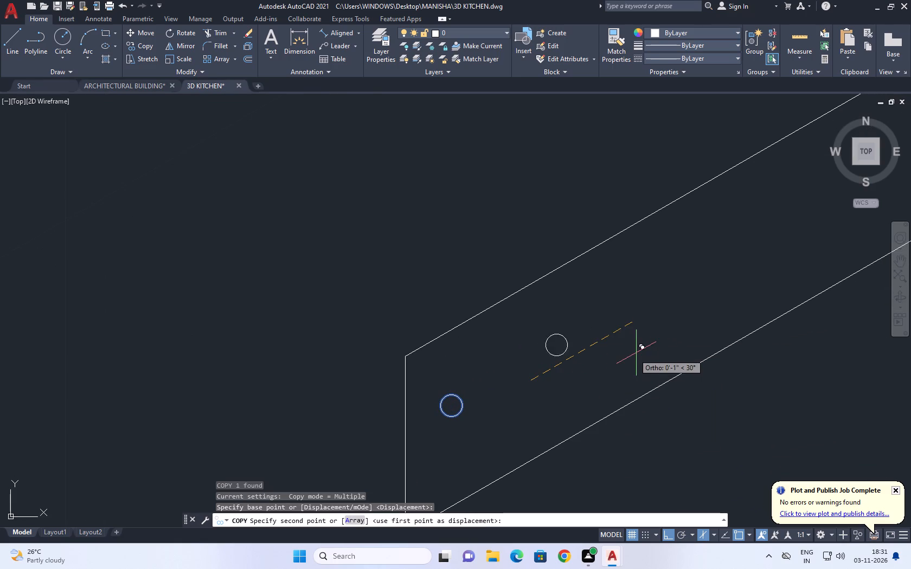
click(612, 365)
drag(730, 313, 720, 321)
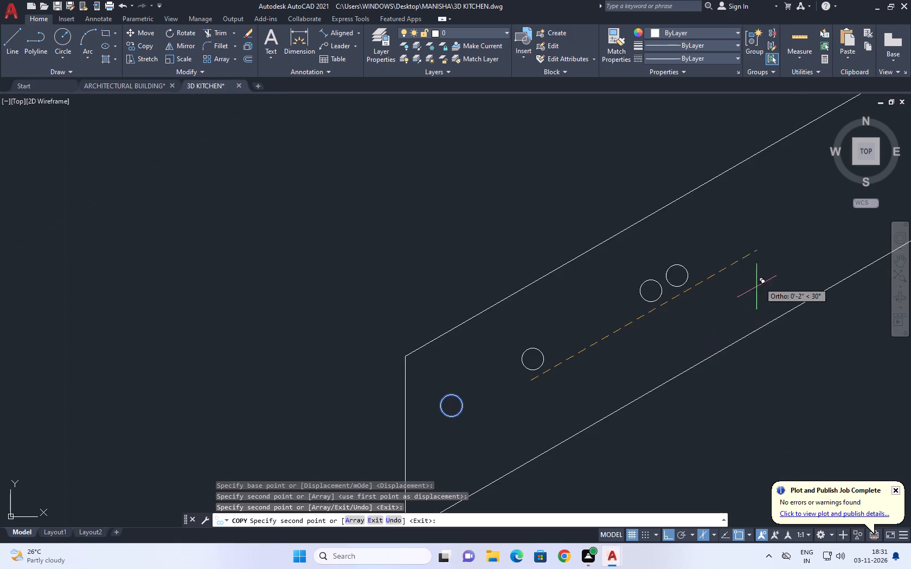
middle_drag(705, 299, 375, 431)
drag(515, 360, 502, 366)
click(595, 327)
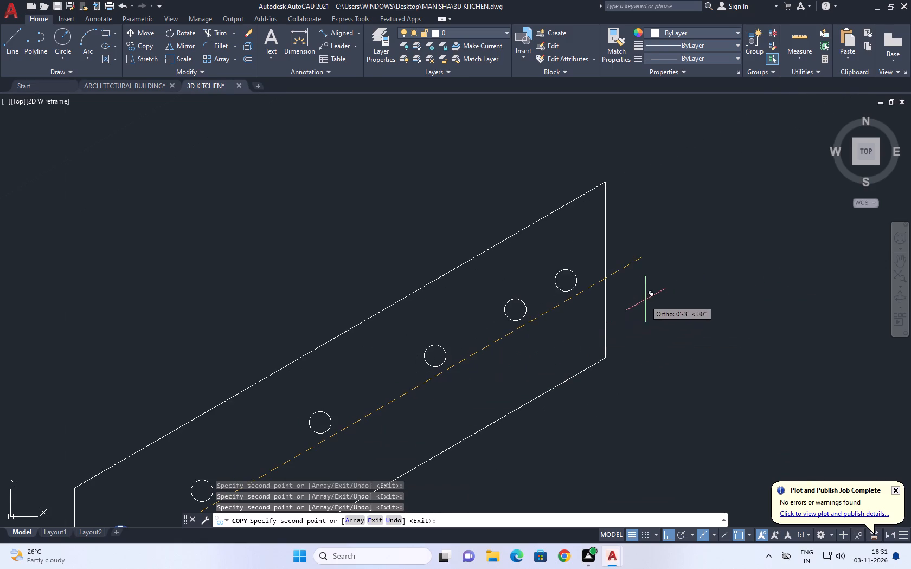
click(664, 289)
key(Escape)
Copy the control strip's lower line about 4" straight down across both doors.
scroll(616, 322, down, 3)
middle_drag(549, 380, 560, 447)
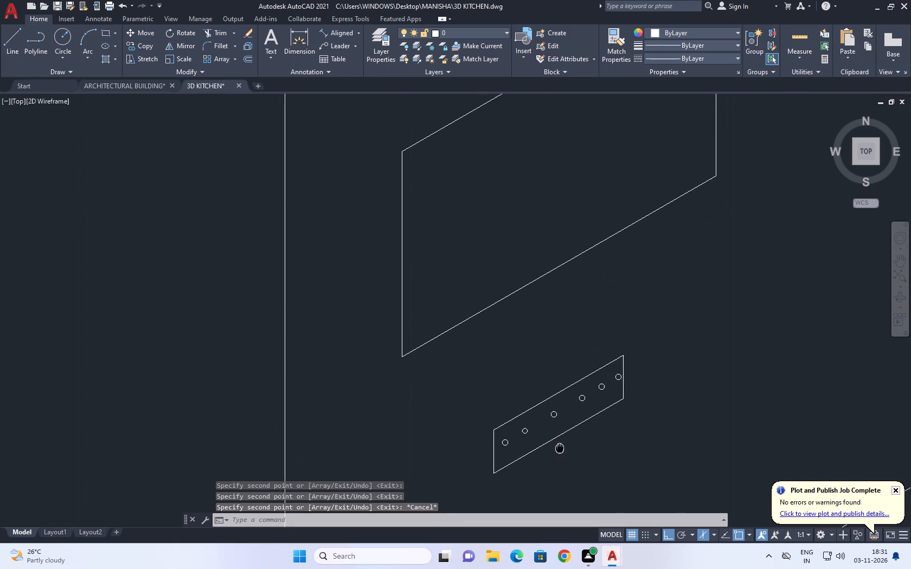
middle_drag(560, 447, 555, 435)
scroll(553, 402, down, 2)
scroll(534, 332, down, 1)
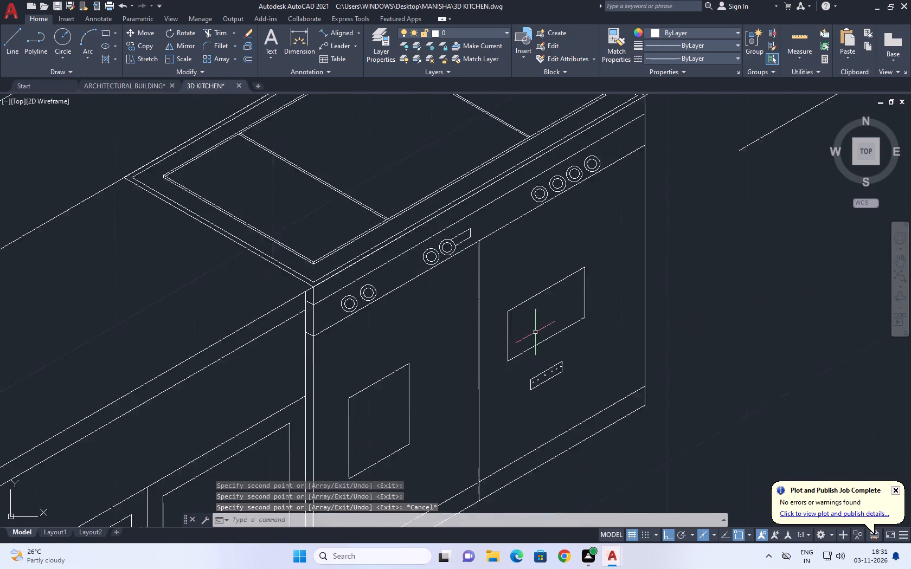
scroll(535, 332, down, 2)
middle_drag(532, 326, 560, 429)
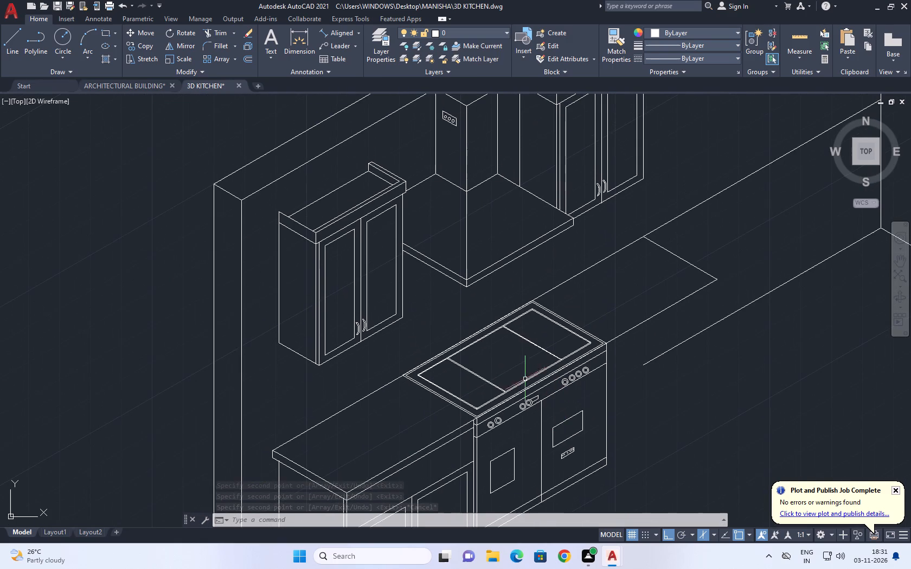
middle_drag(529, 408, 501, 302)
scroll(495, 283, up, 2)
middle_drag(517, 335, 496, 259)
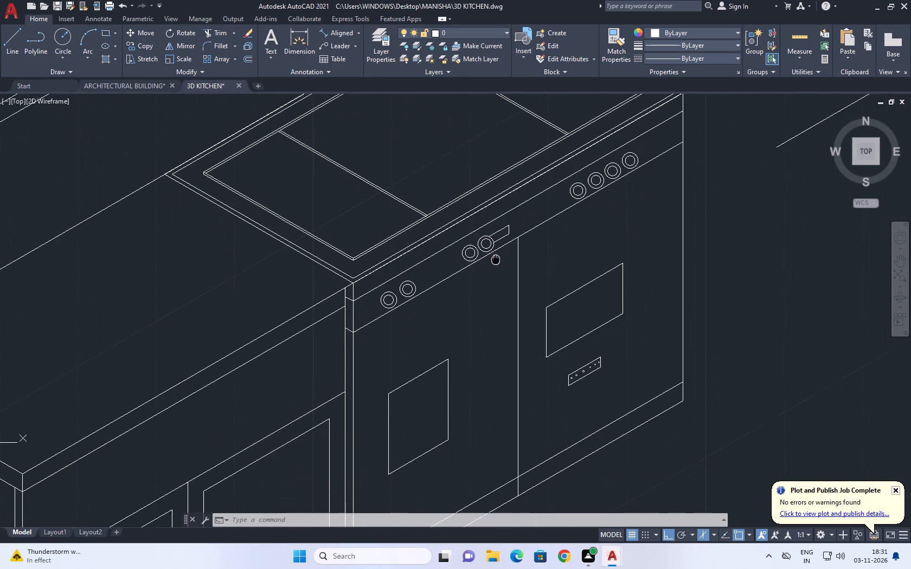
middle_drag(496, 259, 495, 254)
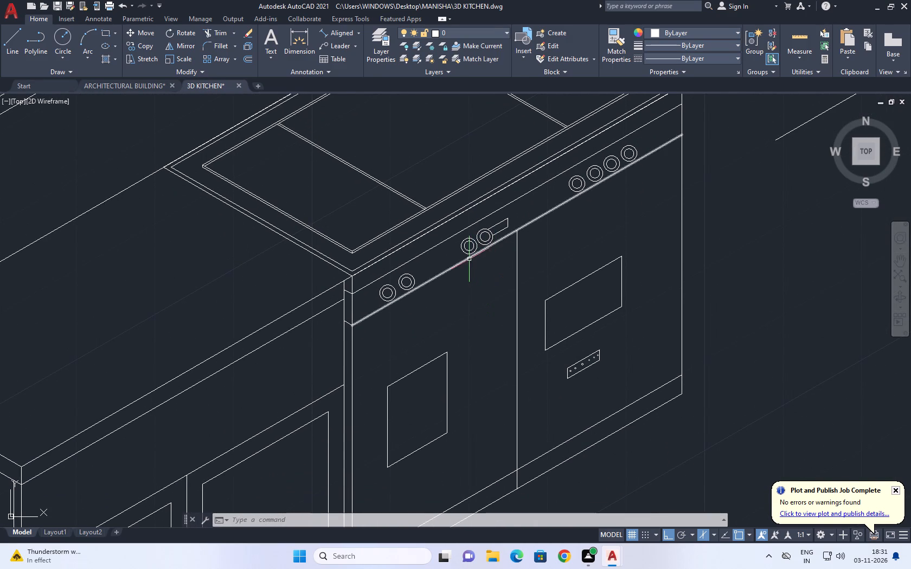
click(469, 259)
text(CO)
key(space)
click(465, 278)
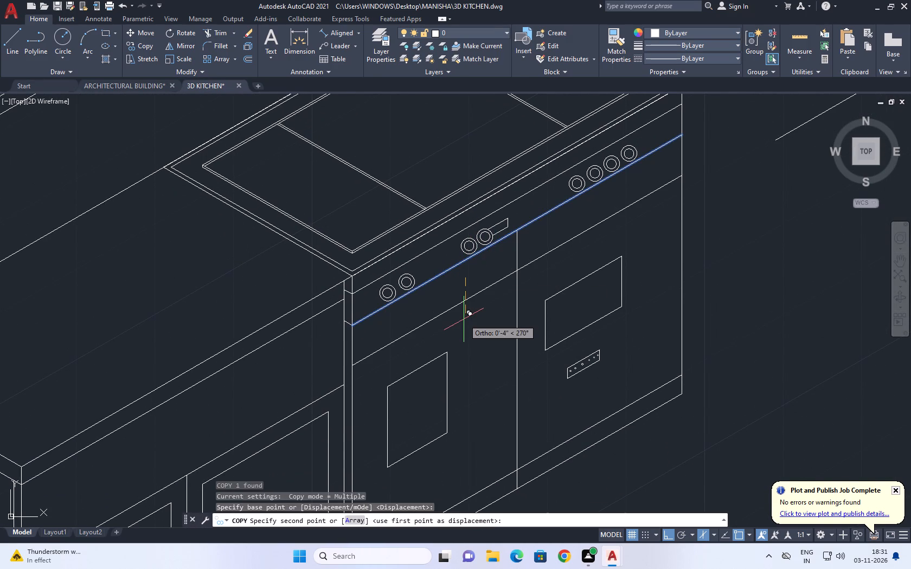
click(464, 320)
key(Escape)
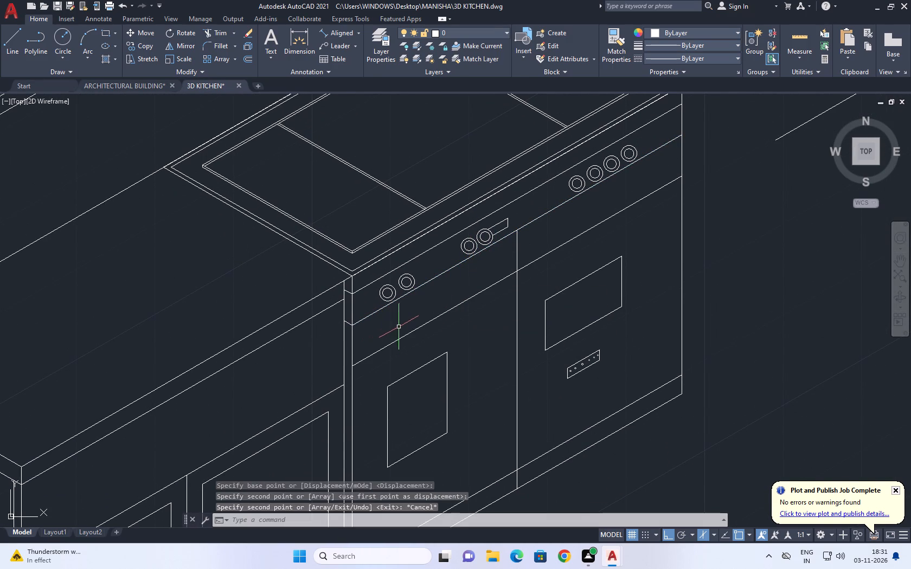
Copy the new line across the doors a short distance upward to form a narrow band below the control strip.
click(407, 331)
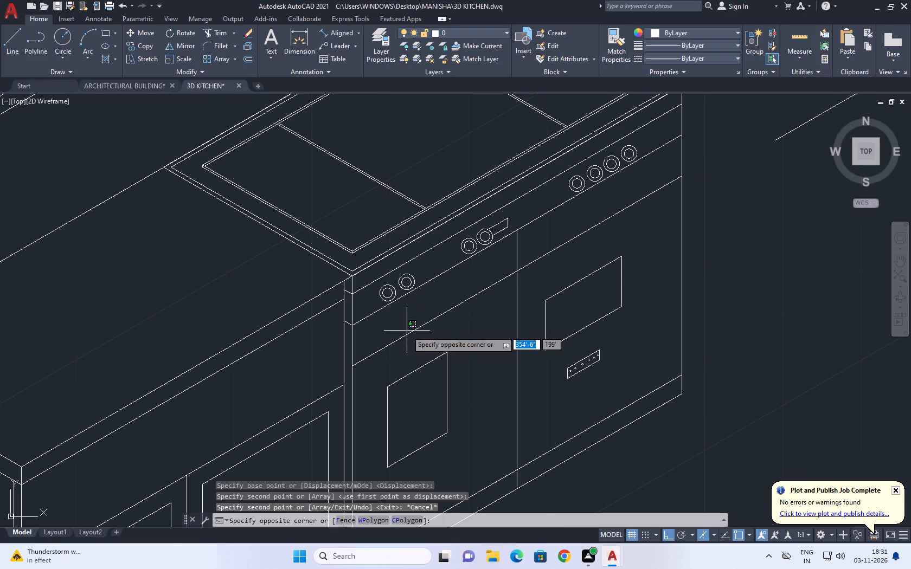
drag(400, 351, 400, 359)
key(c)
key(o)
key(space)
scroll(402, 344, up, 1)
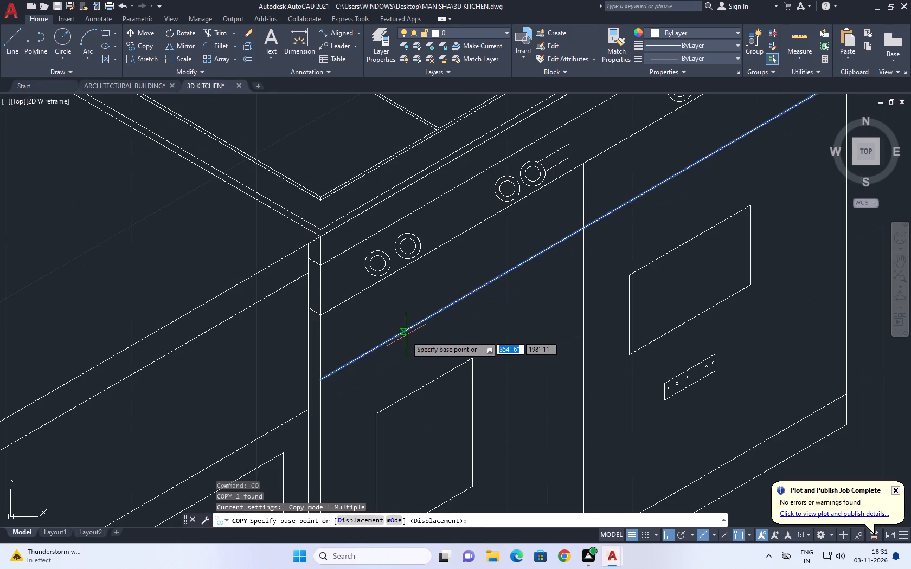
click(406, 335)
click(406, 307)
key(Escape)
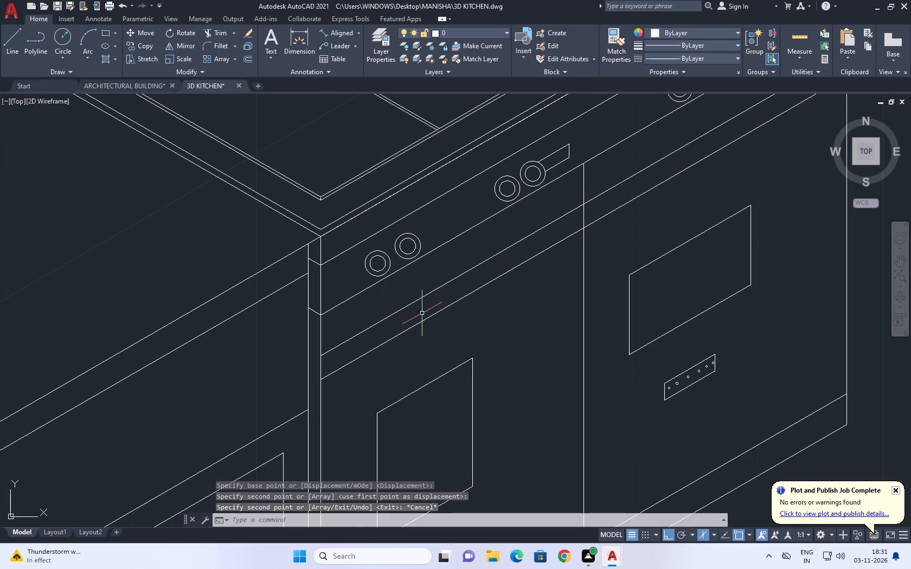
Trim the divider above and inside the narrow band so that it starts at the band's lower line.
middle_drag(425, 313, 429, 340)
key(t)
key(r)
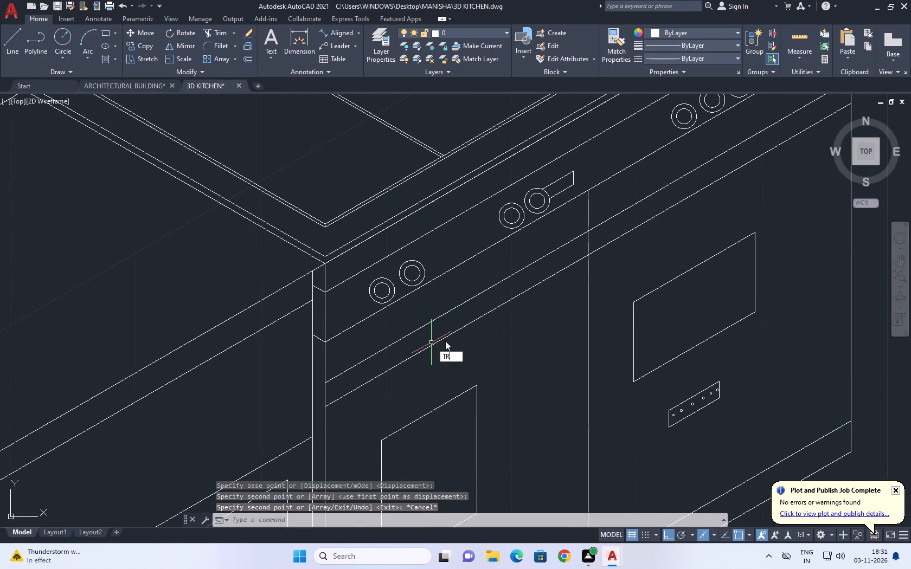
key(space)
click(561, 229)
click(613, 196)
click(593, 242)
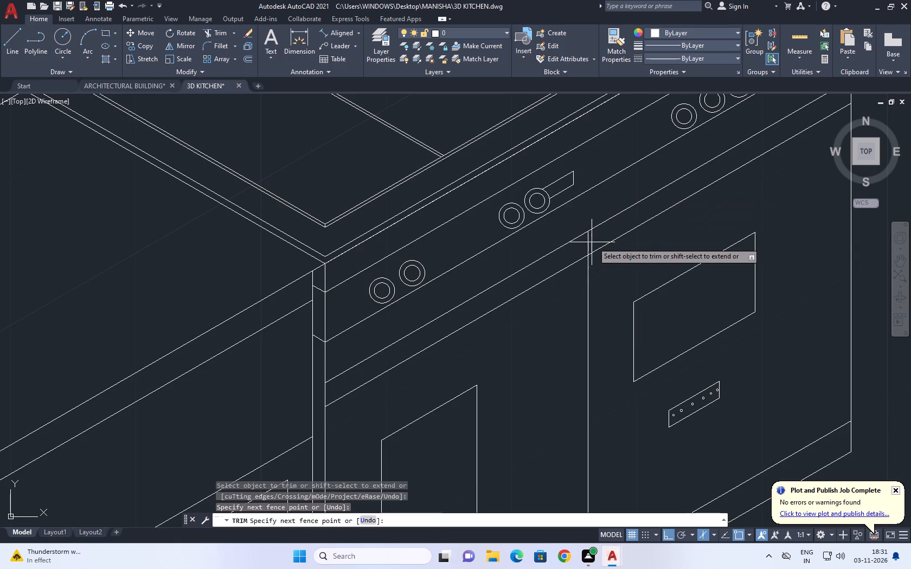
drag(579, 251, 574, 254)
scroll(589, 235, down, 3)
key(Escape)
Draw a looped spline with an inner curl across the narrow band near the front corner, with ortho off.
middle_drag(510, 283, 518, 298)
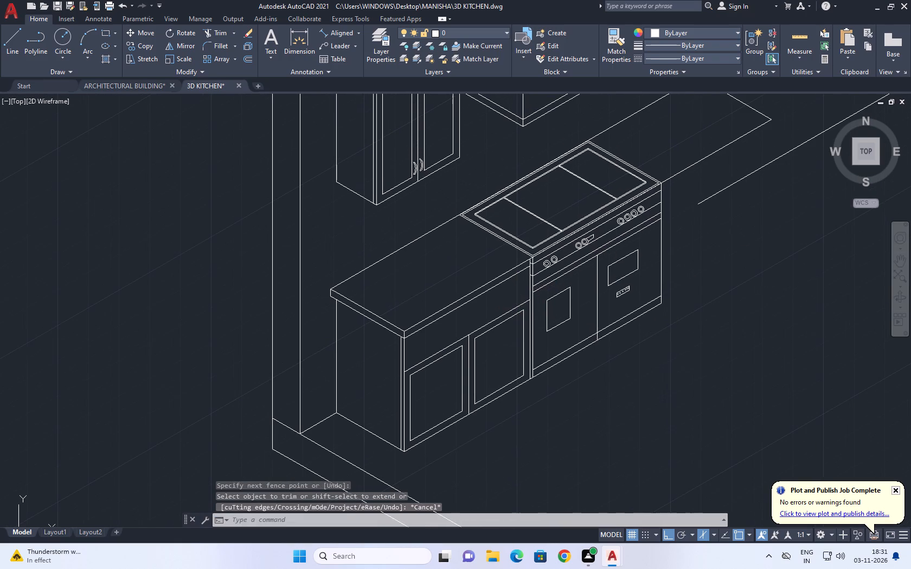
key(c)
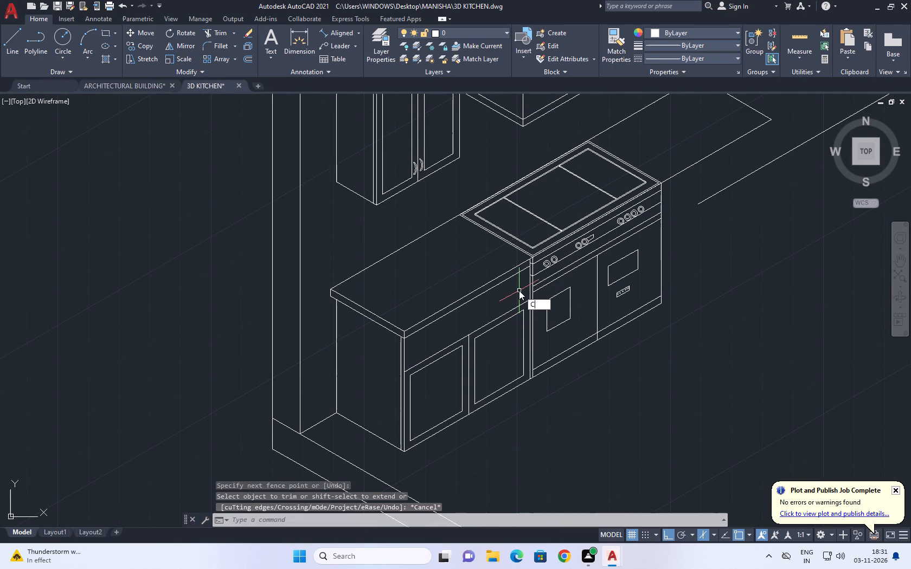
key(Escape)
key(s)
key(p)
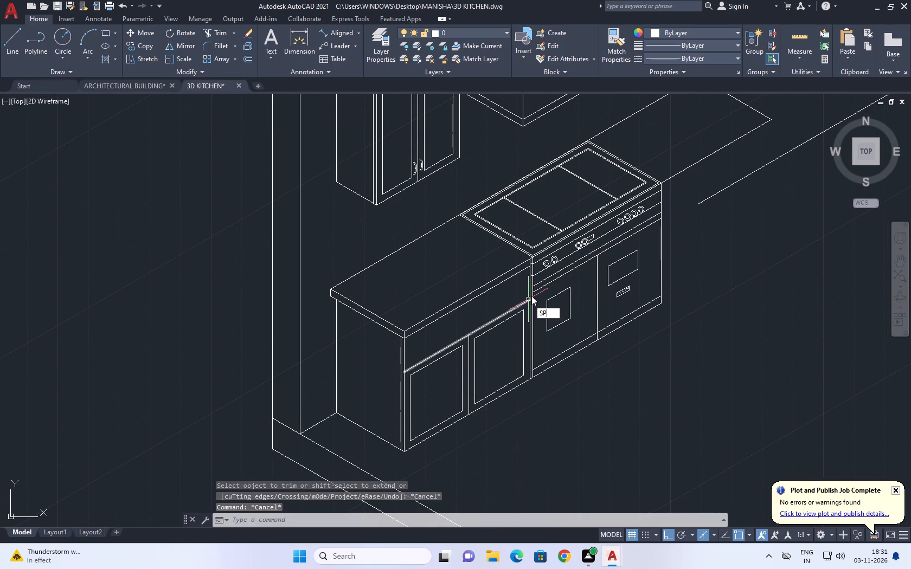
text(L)
key(space)
scroll(538, 291, up, 4)
click(527, 276)
scroll(559, 256, up, 1)
key(F8)
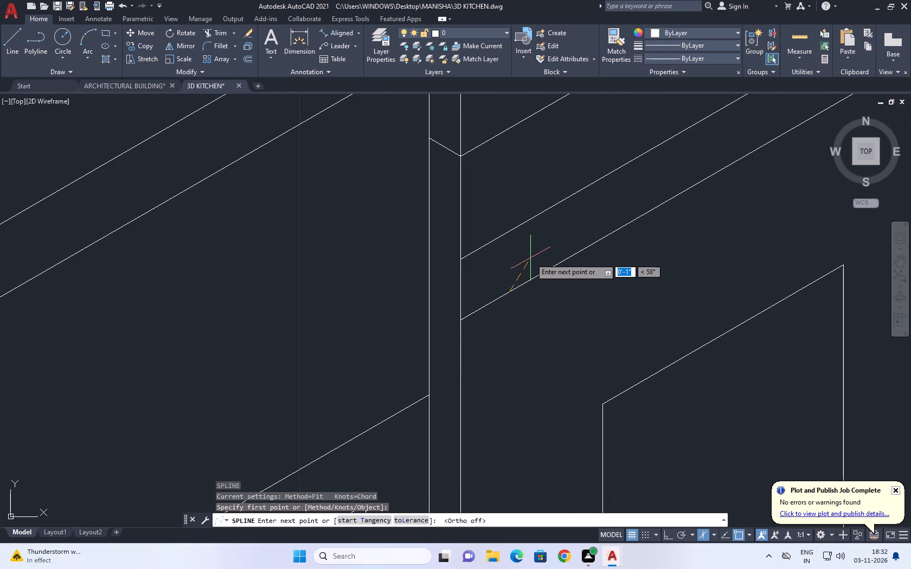
click(530, 258)
click(511, 230)
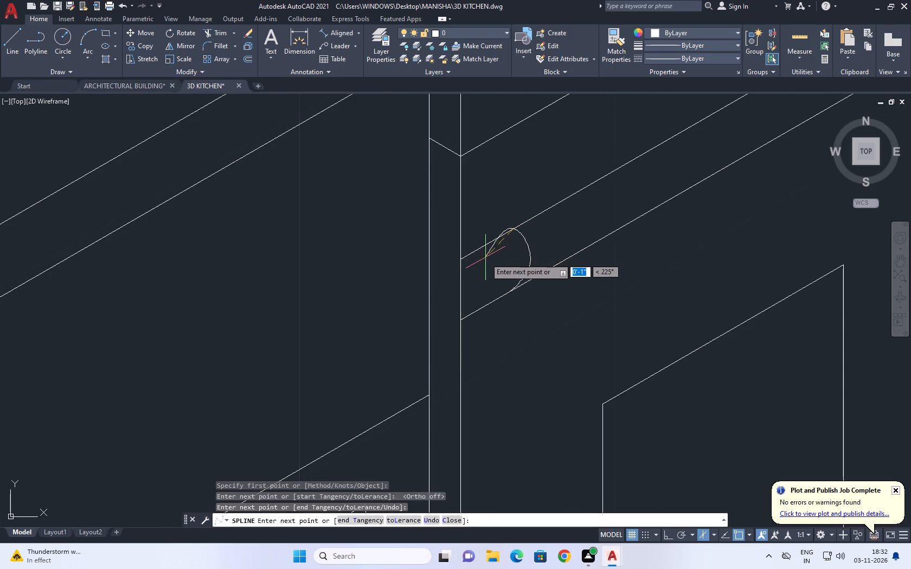
click(486, 263)
click(514, 283)
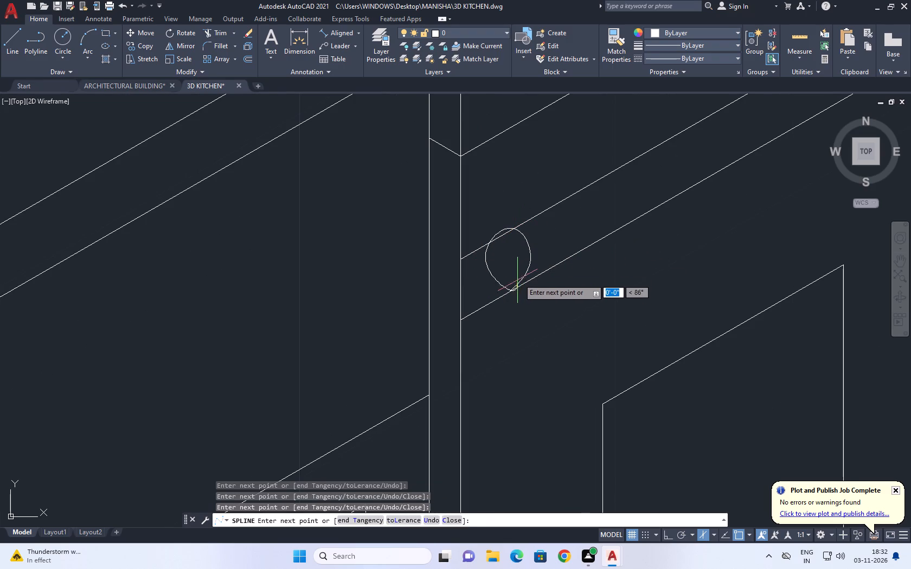
click(512, 253)
click(499, 260)
key(space)
Stretch the looped spline's top fit point slightly downward so the loop sits within the narrow band's upper line.
scroll(503, 237, up, 1)
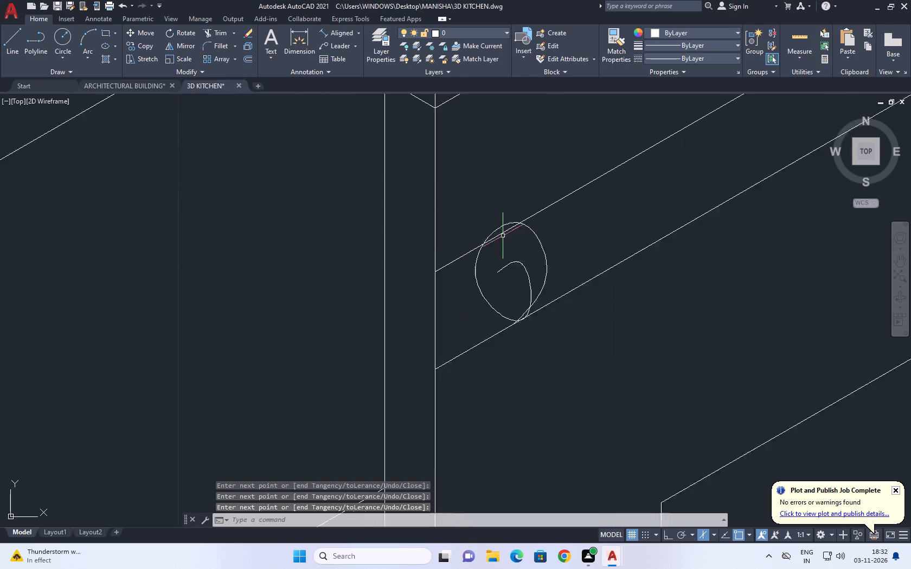
scroll(503, 236, up, 2)
click(502, 223)
click(489, 193)
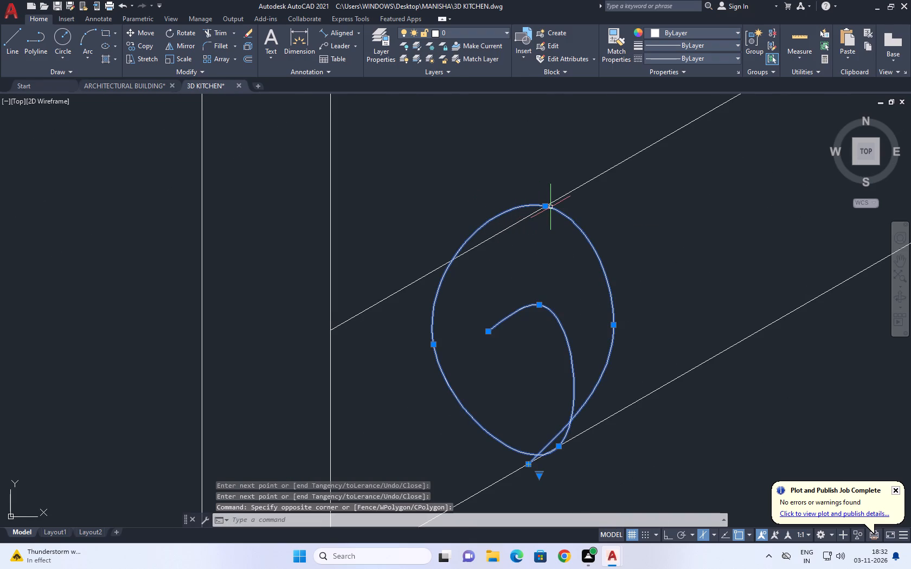
click(545, 205)
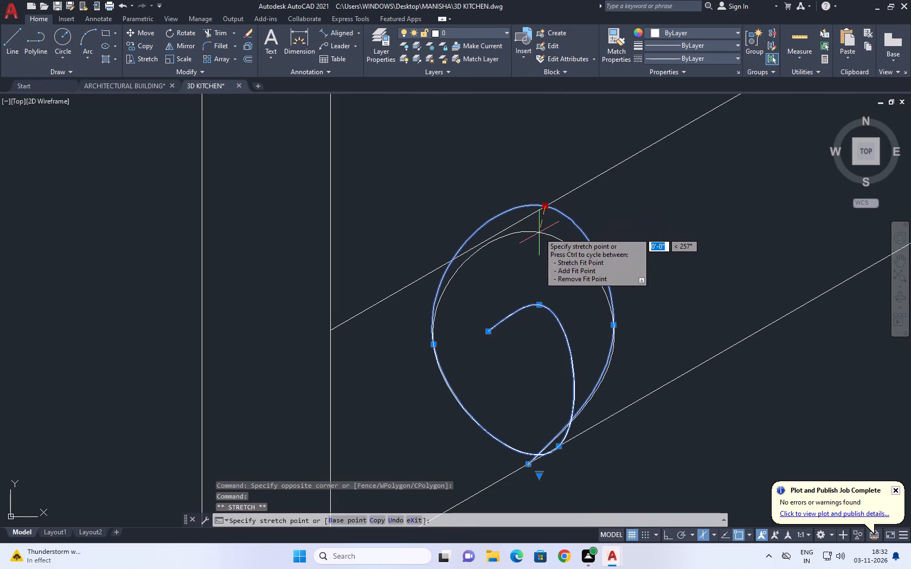
click(537, 229)
scroll(577, 254, down, 7)
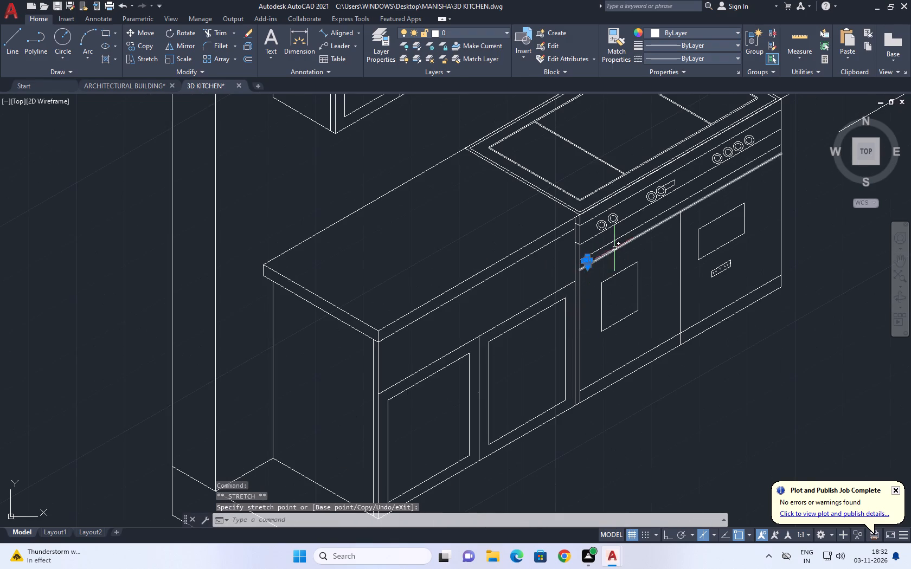
key(Escape)
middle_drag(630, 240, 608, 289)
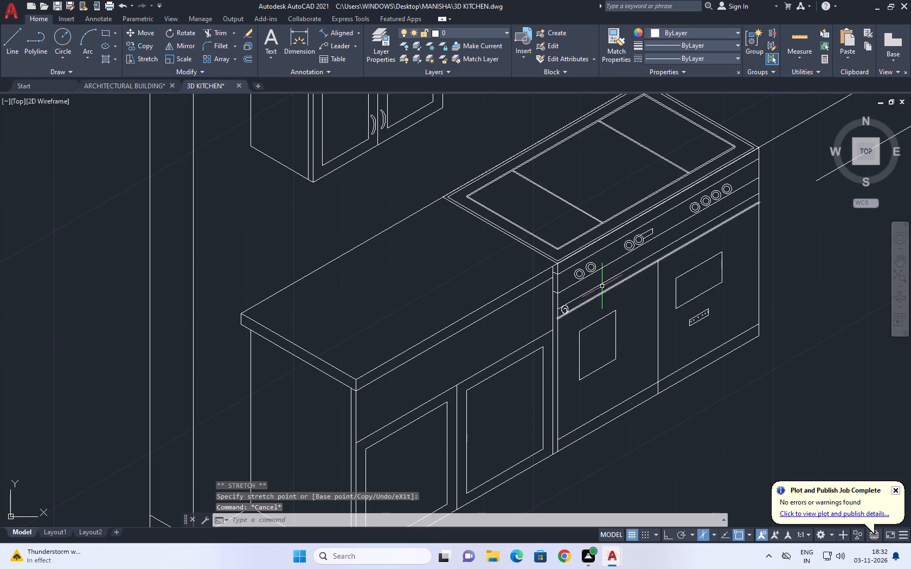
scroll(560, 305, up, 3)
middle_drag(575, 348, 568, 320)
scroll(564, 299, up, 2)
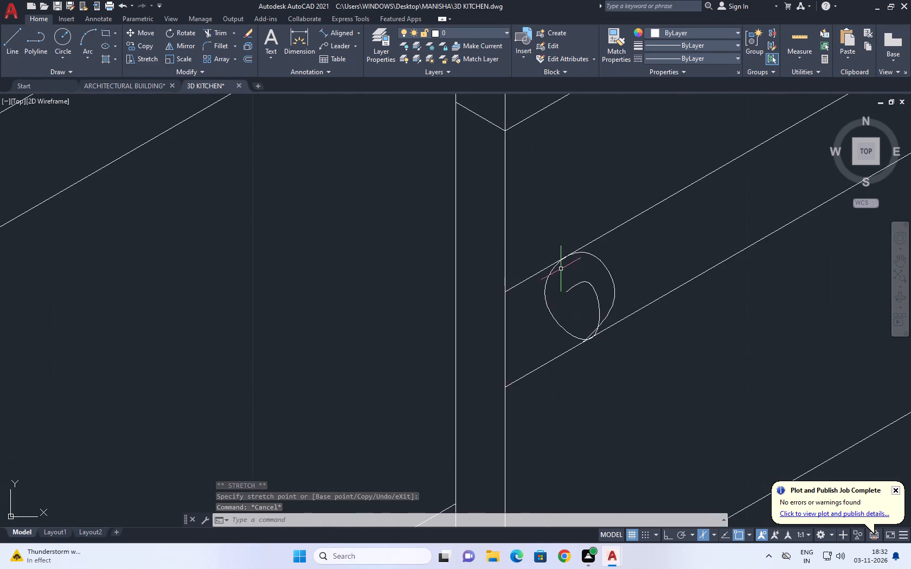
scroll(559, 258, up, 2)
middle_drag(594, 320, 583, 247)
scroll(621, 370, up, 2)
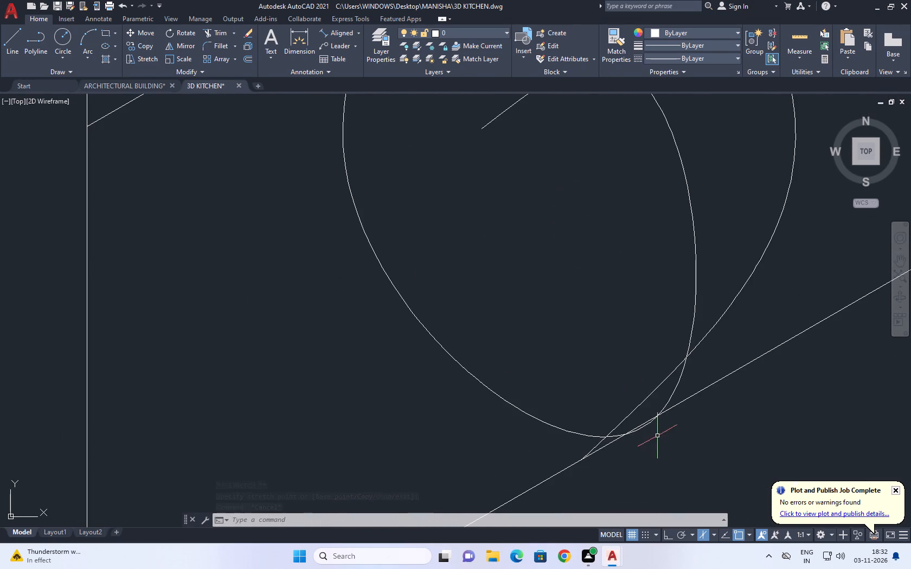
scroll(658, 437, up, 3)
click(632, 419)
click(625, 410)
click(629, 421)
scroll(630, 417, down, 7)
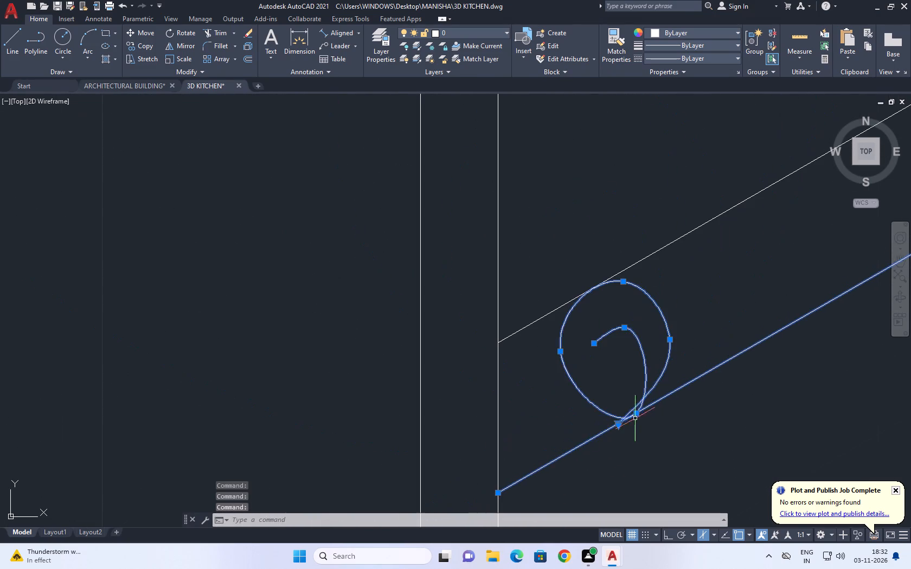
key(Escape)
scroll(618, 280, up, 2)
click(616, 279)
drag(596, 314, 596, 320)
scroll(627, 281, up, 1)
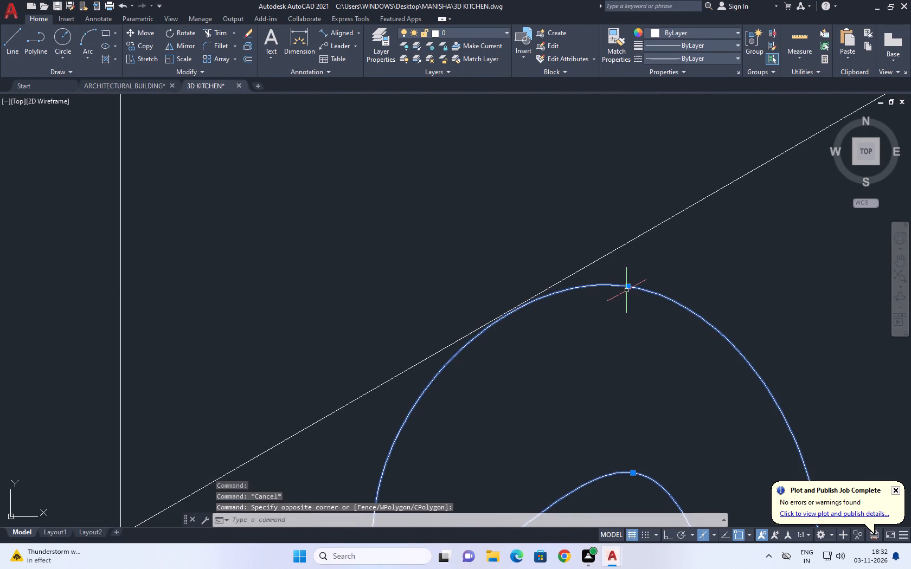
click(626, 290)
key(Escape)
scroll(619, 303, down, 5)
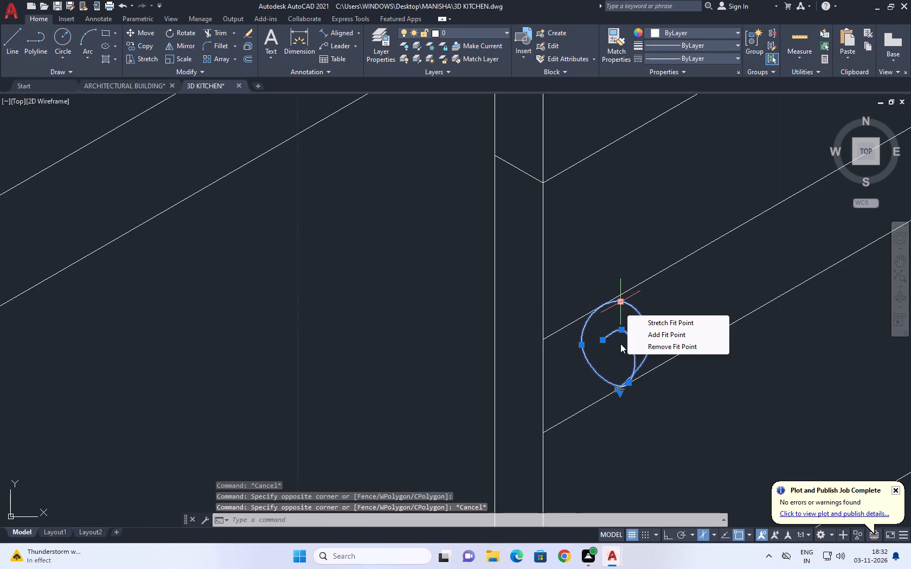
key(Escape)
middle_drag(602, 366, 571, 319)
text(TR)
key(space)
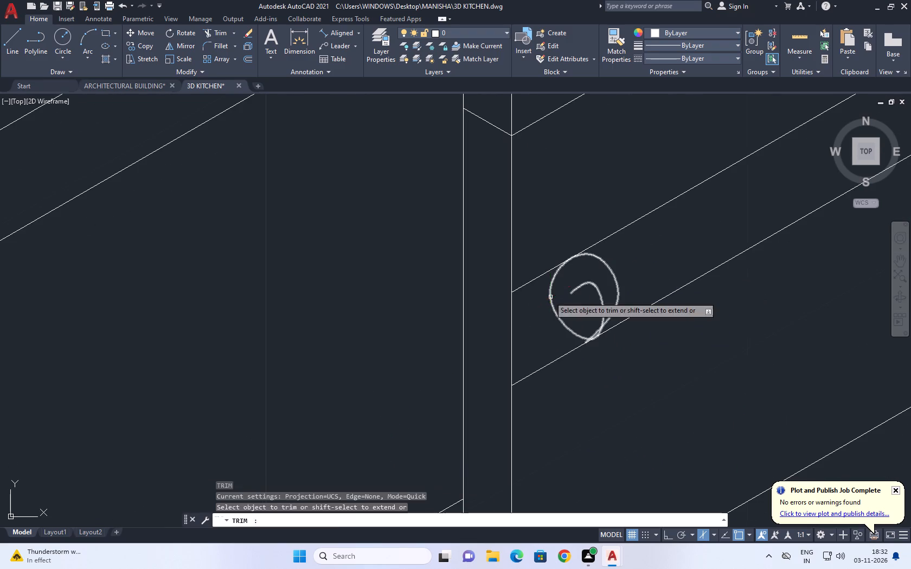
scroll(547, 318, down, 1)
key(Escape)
Copy the looped spline along the narrow band to the divider's top, just past it at about 1'-9", and near the far end at about 3'-3".
scroll(563, 335, down, 2)
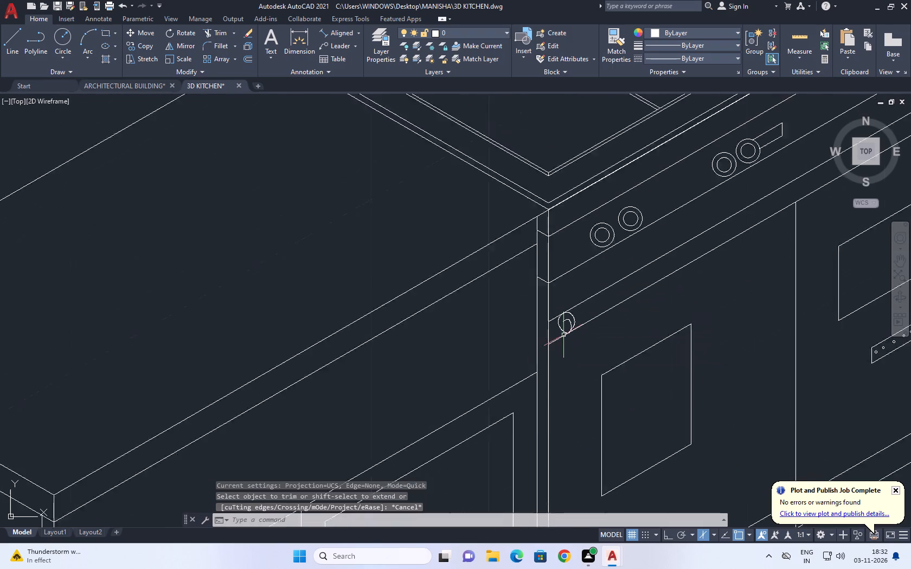
scroll(563, 335, down, 1)
middle_drag(581, 321, 484, 339)
scroll(478, 345, up, 2)
click(471, 335)
click(458, 344)
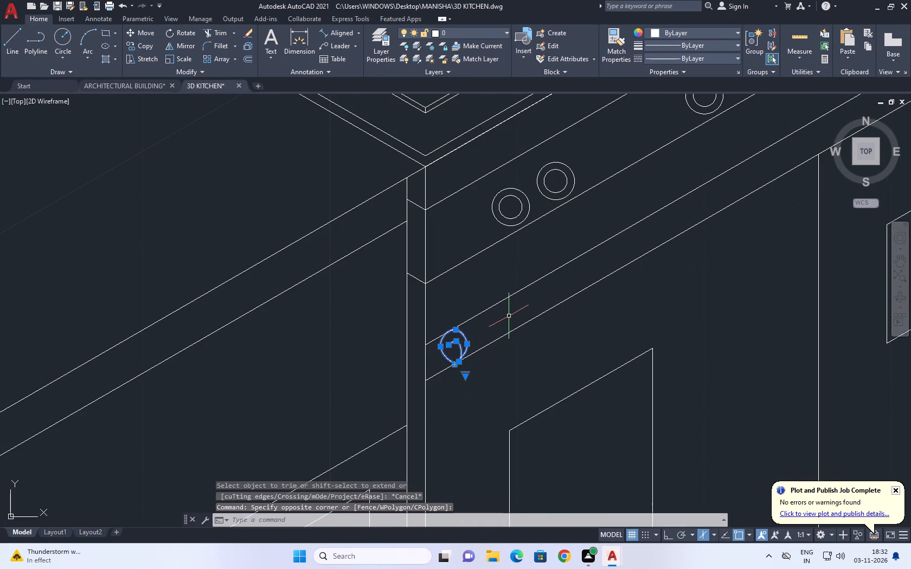
key(c)
text(O)
key(space)
middle_drag(493, 323, 350, 361)
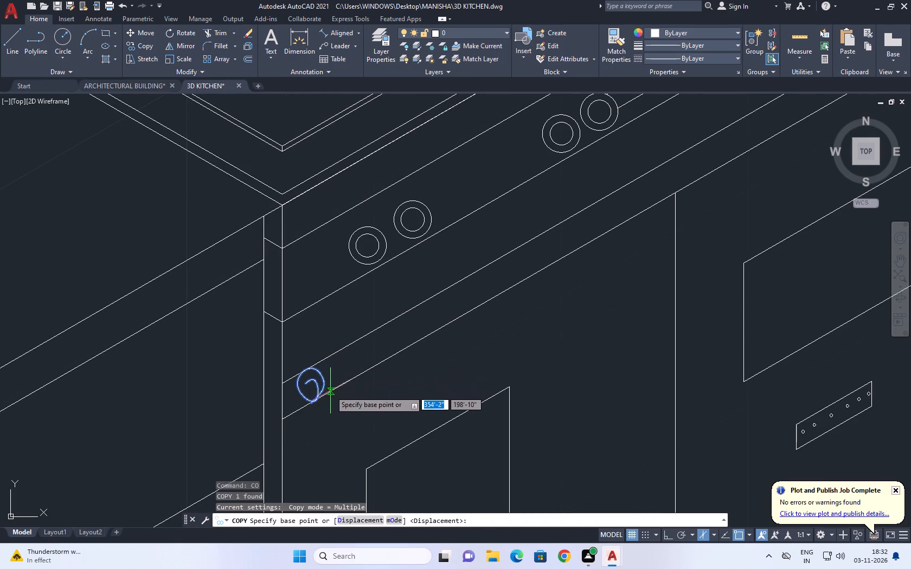
click(313, 403)
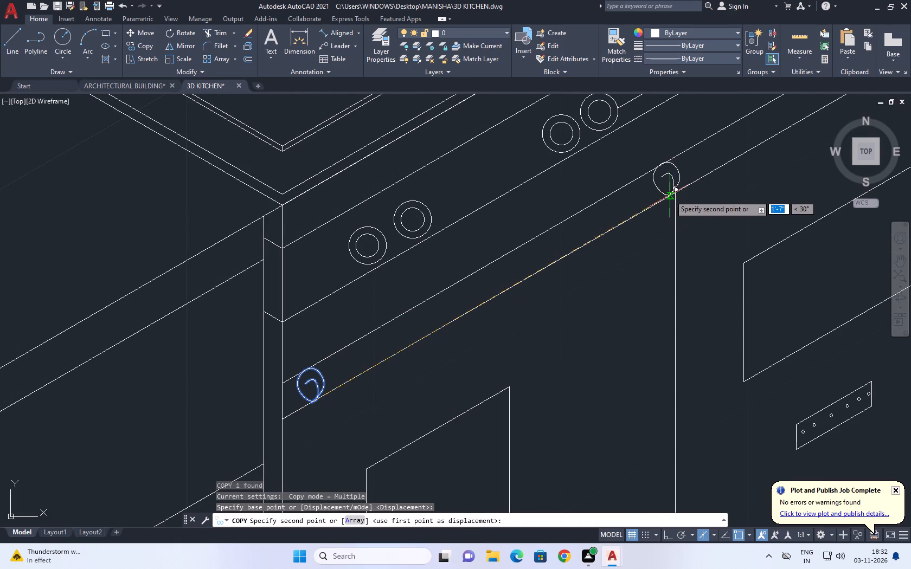
click(670, 195)
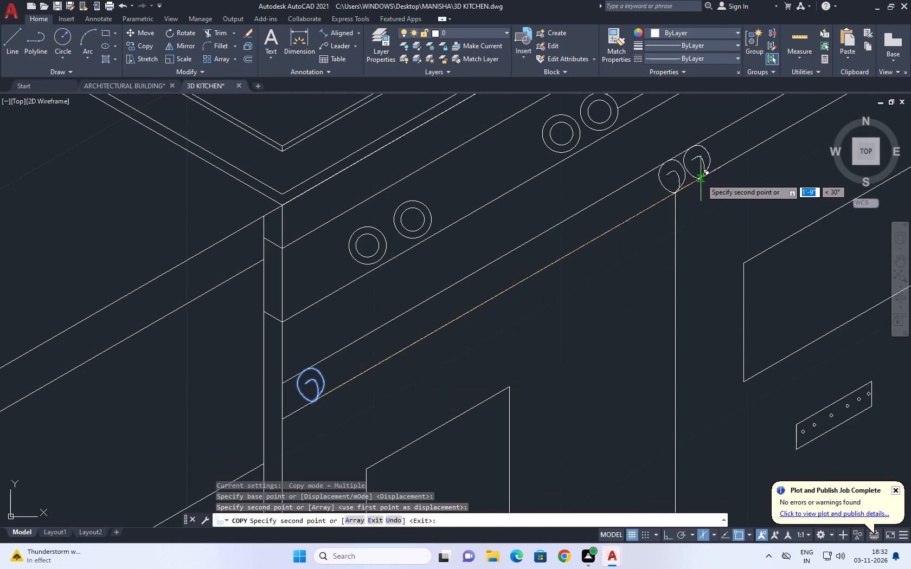
click(701, 178)
scroll(398, 333, down, 3)
scroll(554, 246, up, 3)
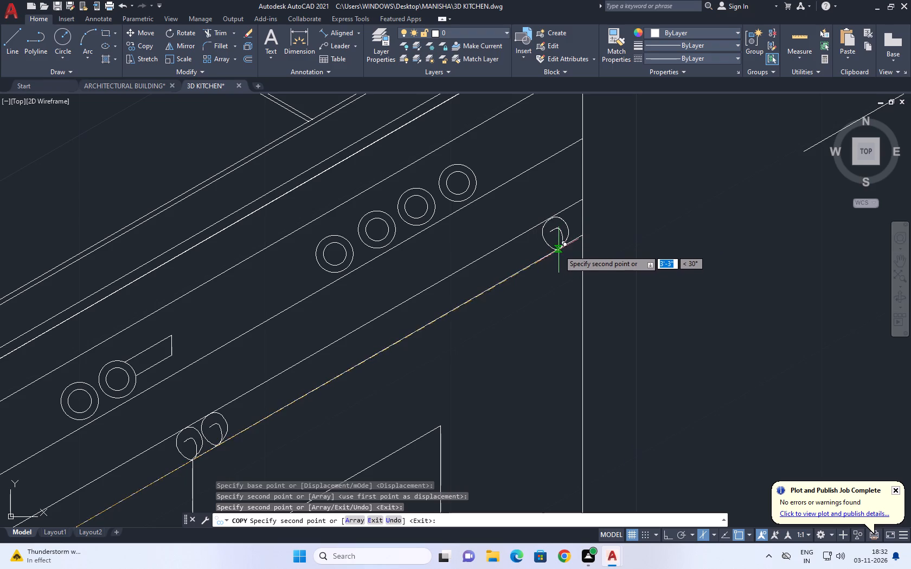
drag(557, 249, 551, 247)
key(Escape)
Copy the bottom front edge line of the base cabinets and 42" section 1" downward.
scroll(637, 219, down, 3)
middle_drag(605, 326, 605, 327)
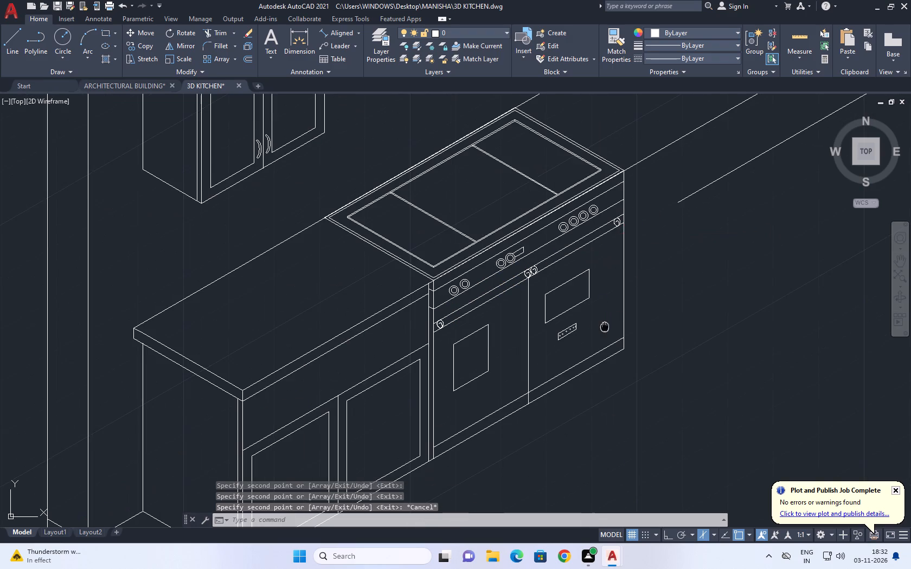
middle_drag(605, 327, 586, 289)
scroll(589, 282, down, 1)
scroll(493, 378, up, 2)
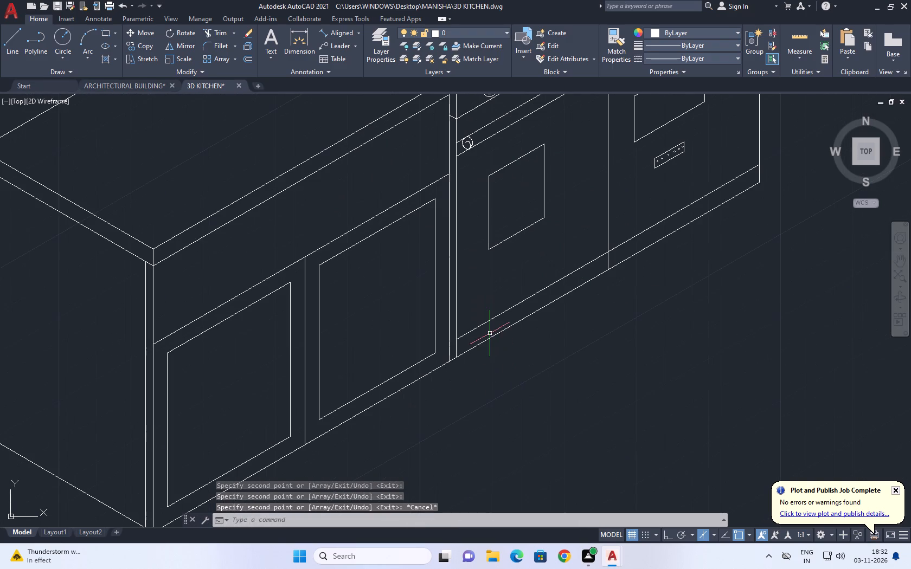
click(490, 339)
scroll(464, 368, down, 1)
middle_drag(472, 375, 483, 346)
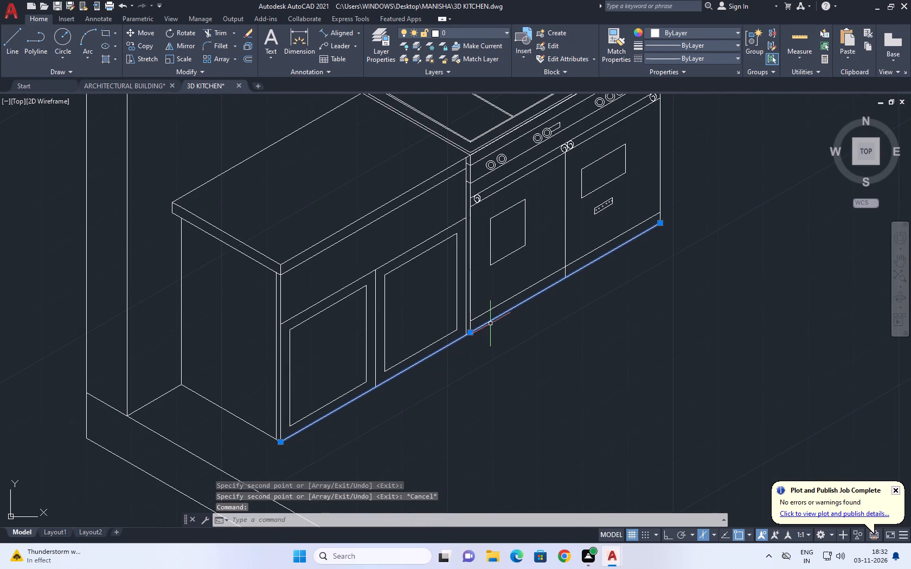
key(c)
text(O)
key(space)
click(482, 334)
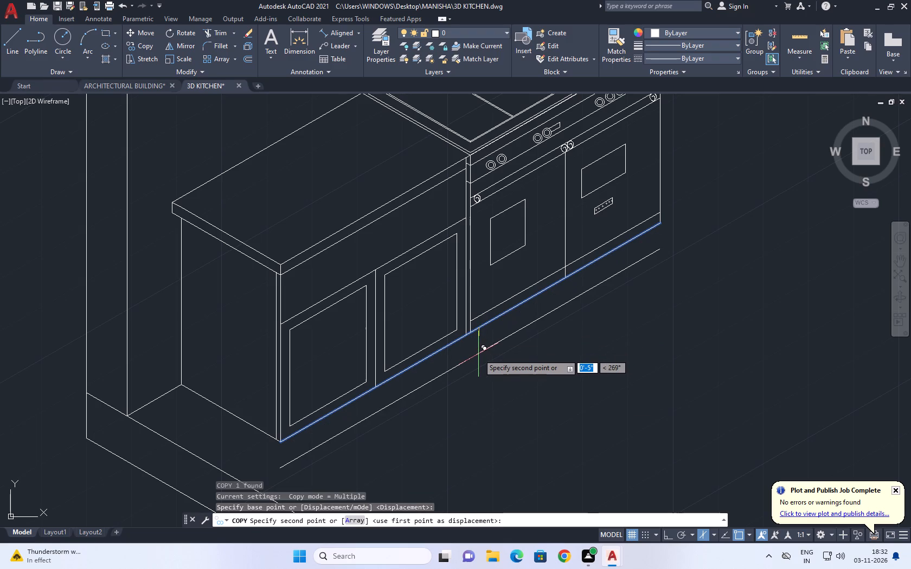
text(1)
key(space)
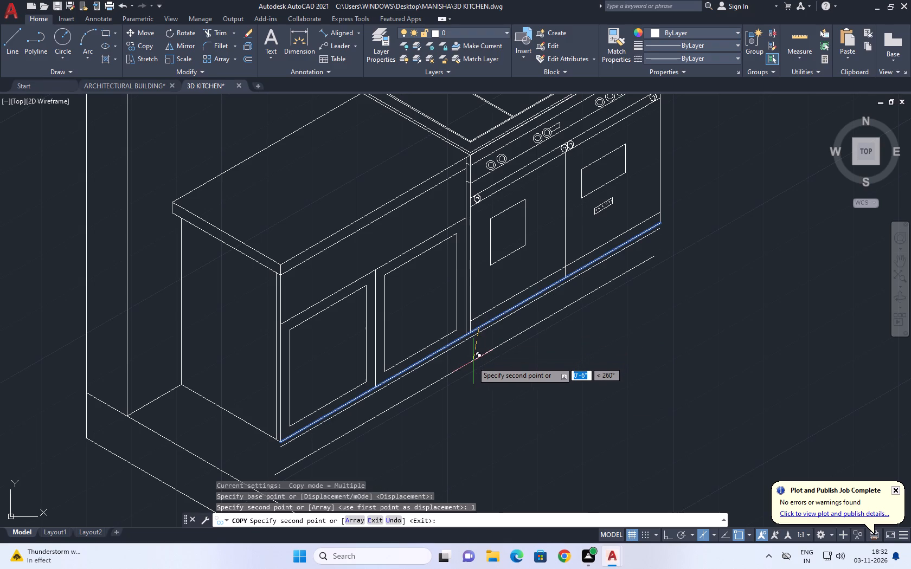
key(Escape)
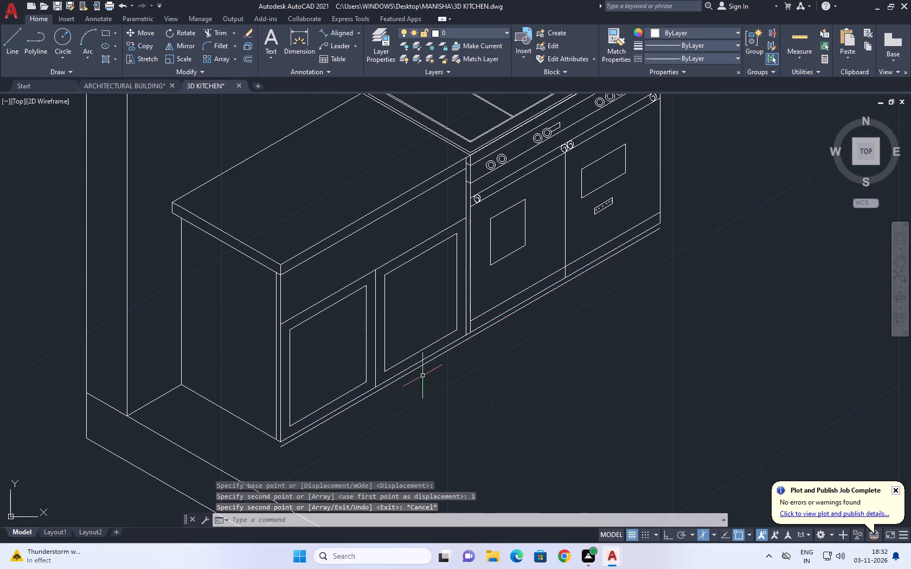
Move the copied line below the cabinets a further 0.5" downward.
middle_drag(405, 379, 510, 224)
scroll(368, 304, up, 2)
click(422, 266)
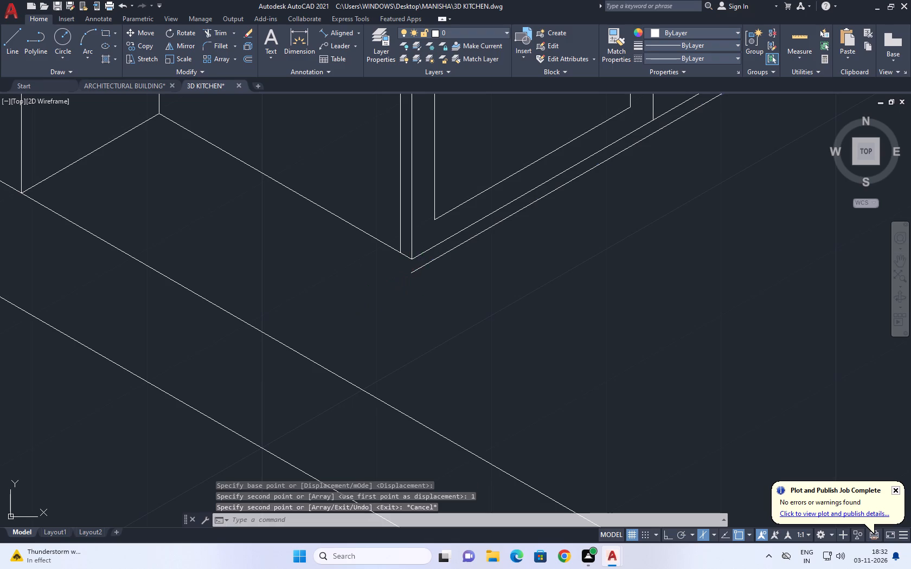
text(M)
key(space)
click(420, 283)
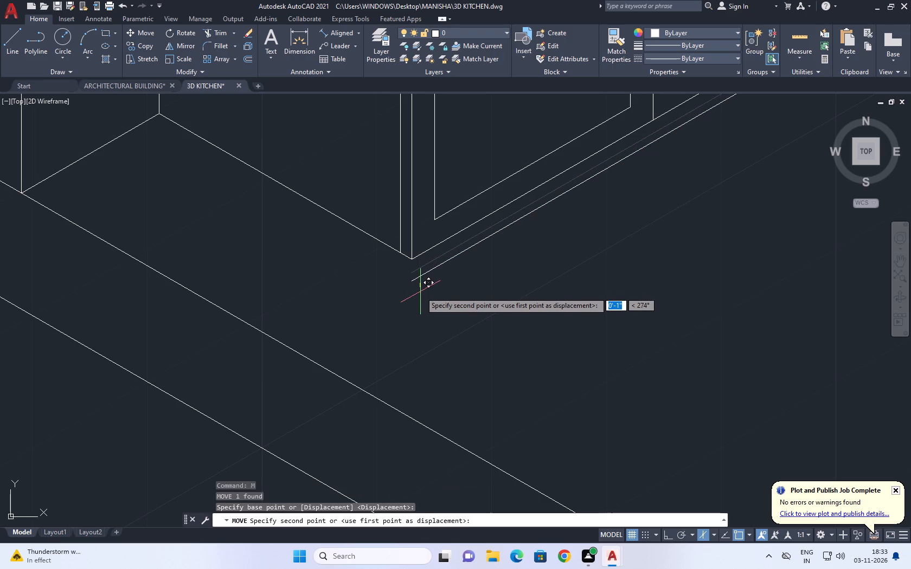
text(0.)
text(5)
key(space)
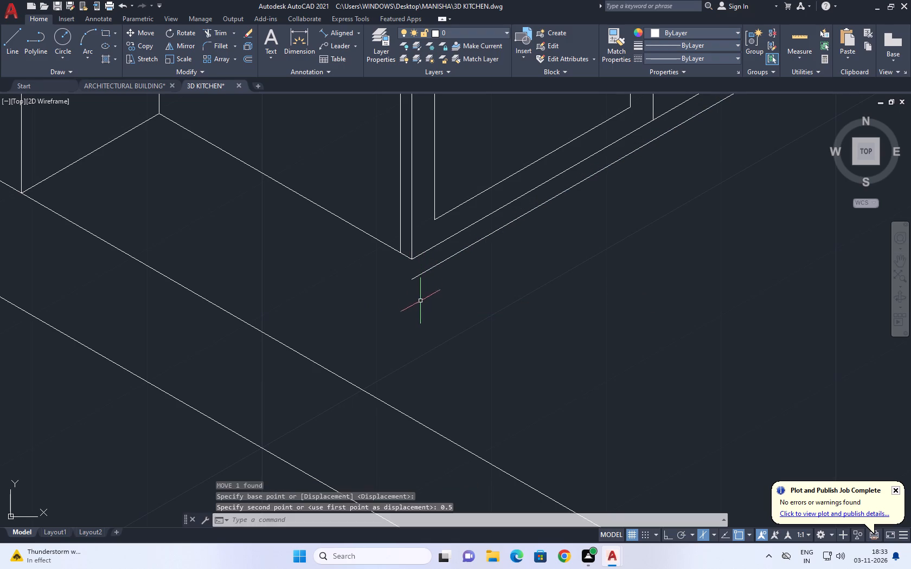
With ortho on, draw a short vertical line near the front corner, from the cabinet's bottom edge past the lower line.
middle_drag(394, 271, 406, 287)
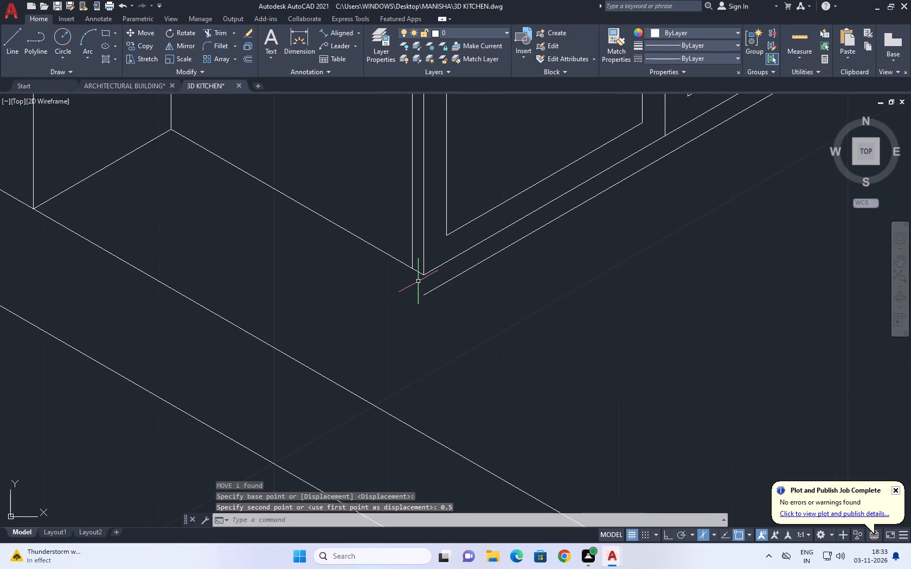
text(L)
key(space)
scroll(426, 274, up, 1)
click(439, 263)
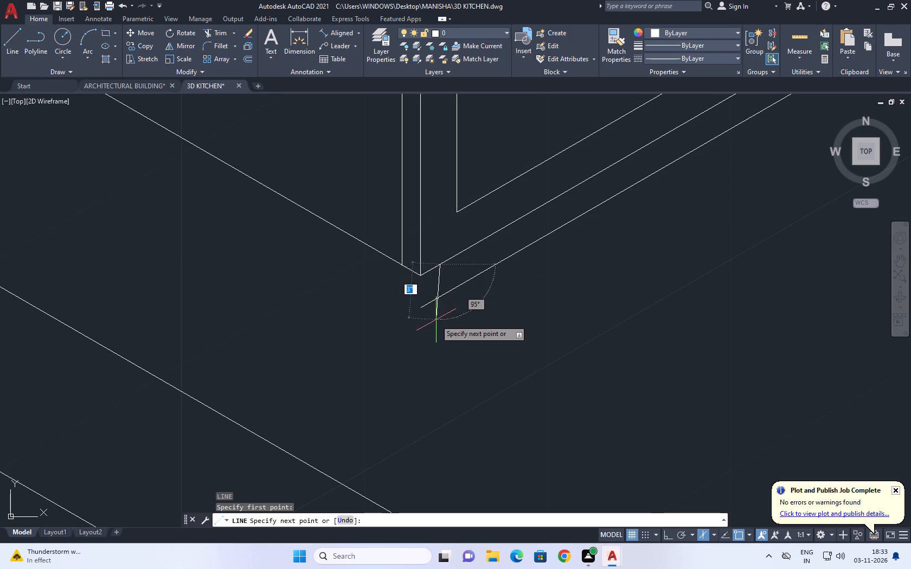
key(F8)
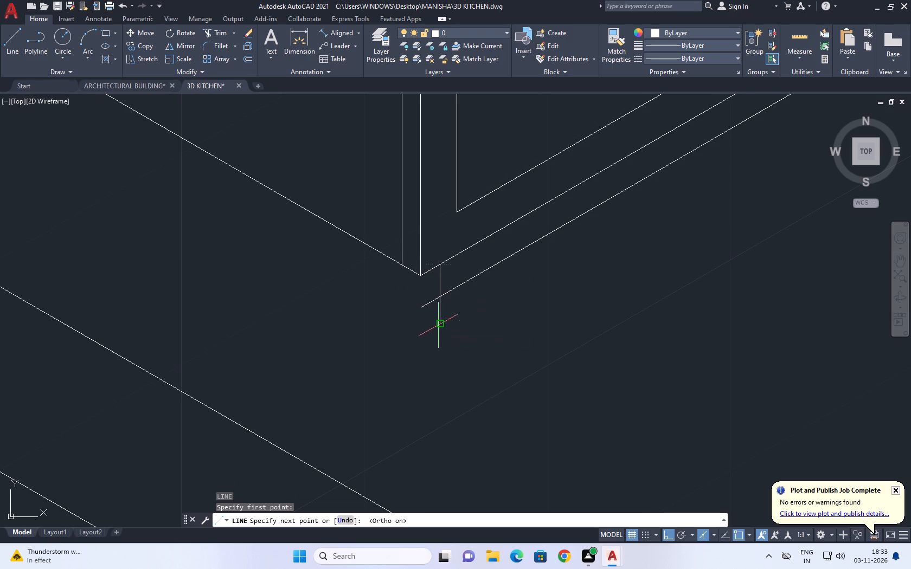
click(438, 325)
key(Escape)
Trim the lower line's end beyond the short vertical and the vertical's overhang to form a clean corner.
text(TR)
key(space)
click(428, 299)
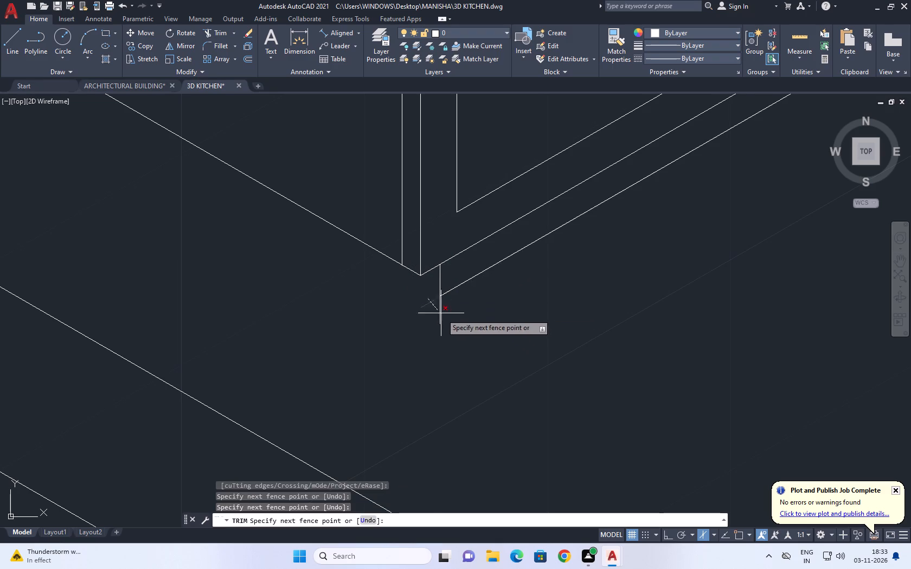
click(445, 317)
scroll(447, 318, down, 5)
scroll(489, 281, up, 3)
key(Escape)
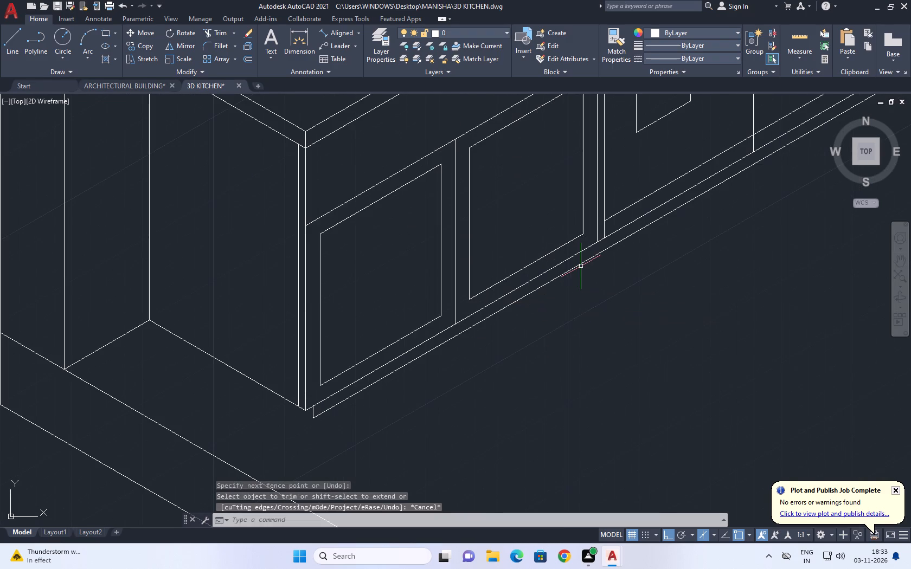
Draw a second short vertical line from the bottom edge past the lower line, just before the 42" section.
key(l)
key(space)
scroll(586, 249, up, 2)
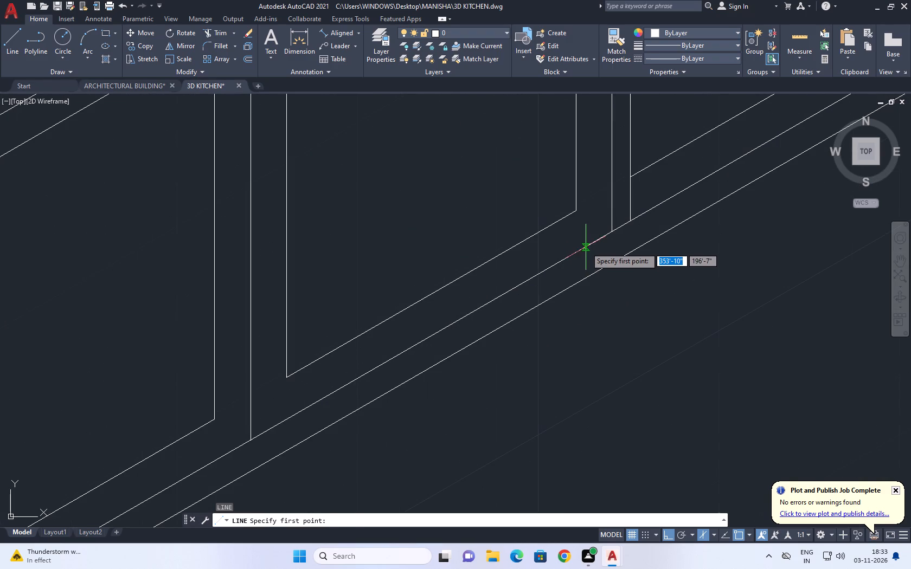
click(588, 244)
click(578, 299)
key(Escape)
Trim the second short vertical's overhang below the lower line.
key(t)
key(r)
key(space)
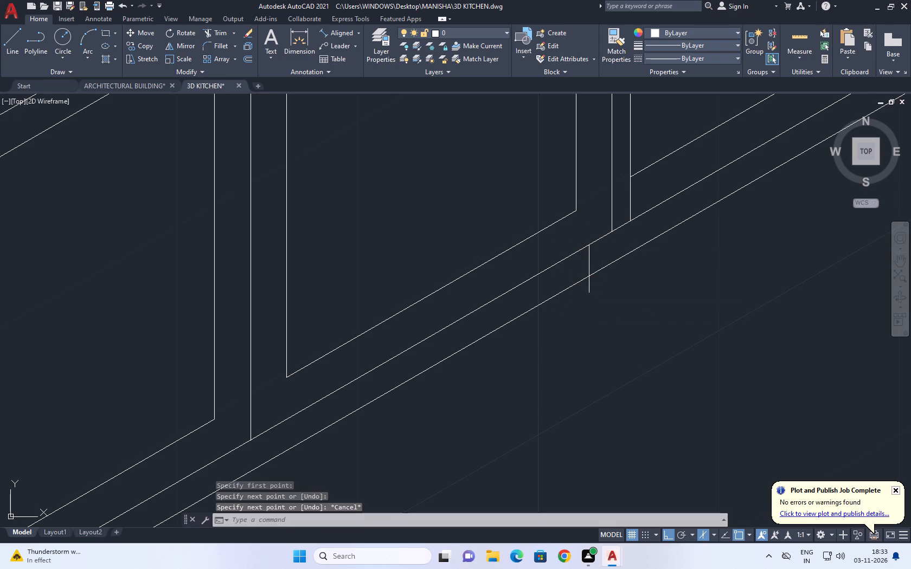
click(591, 289)
scroll(606, 266, down, 4)
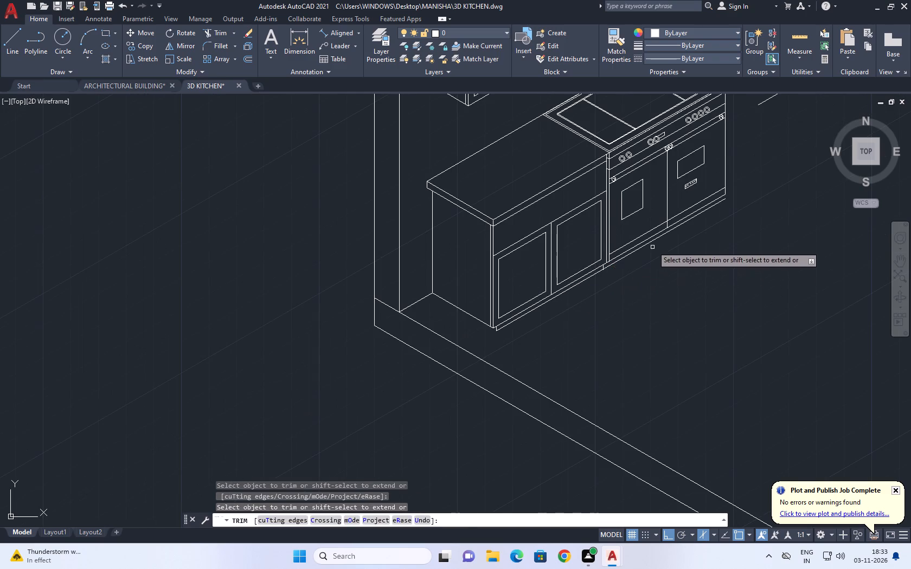
key(Escape)
Draw two short vertical lines down from the bottom edge near the cabinet–oven joint: one 2" to the lower line, the second past it.
key(l)
key(space)
scroll(718, 201, up, 2)
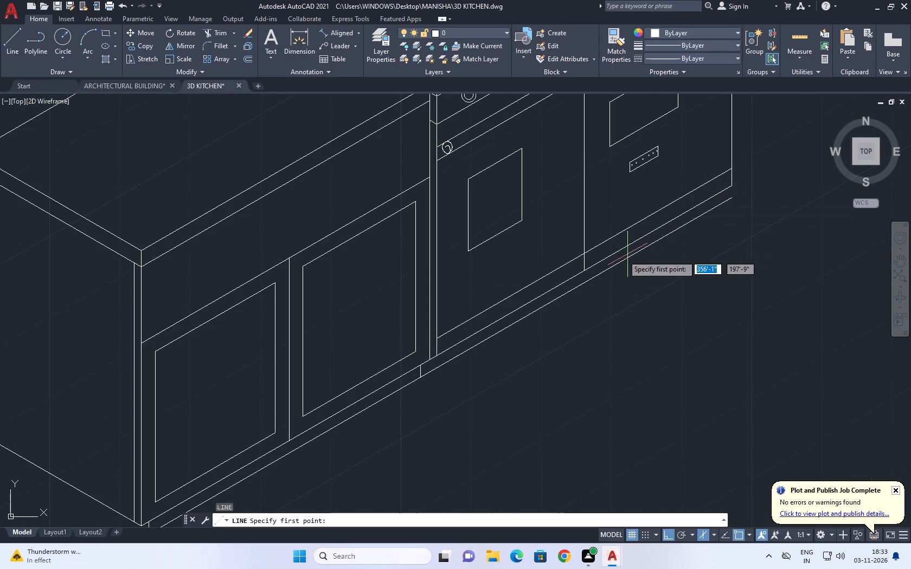
scroll(419, 379, up, 2)
middle_drag(424, 379, 438, 396)
scroll(438, 382, up, 1)
click(451, 339)
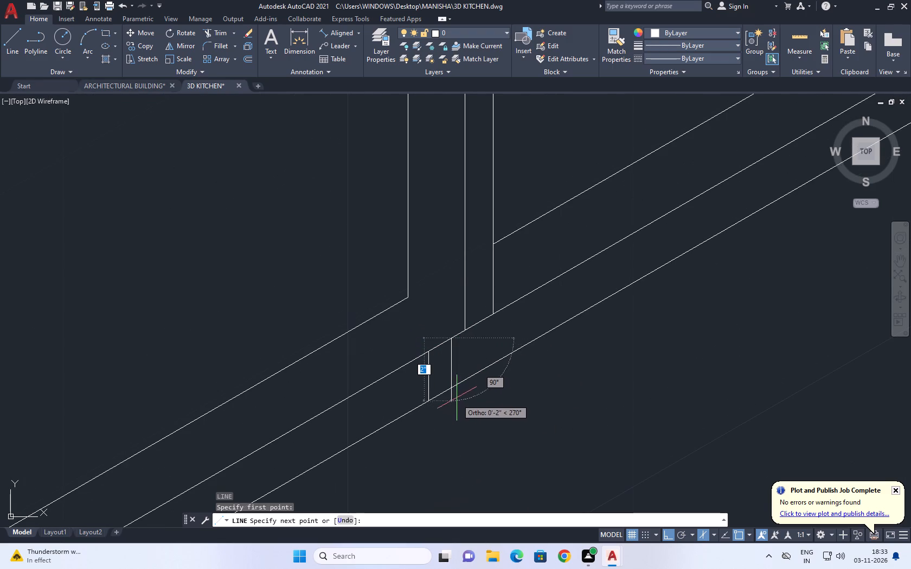
scroll(456, 391, up, 2)
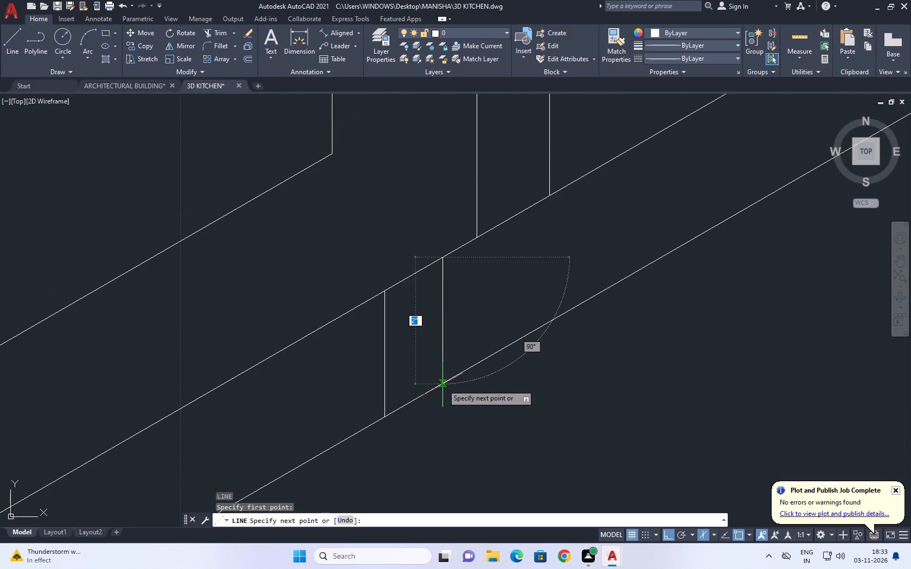
click(442, 384)
scroll(604, 295, down, 1)
key(space)
key(space)
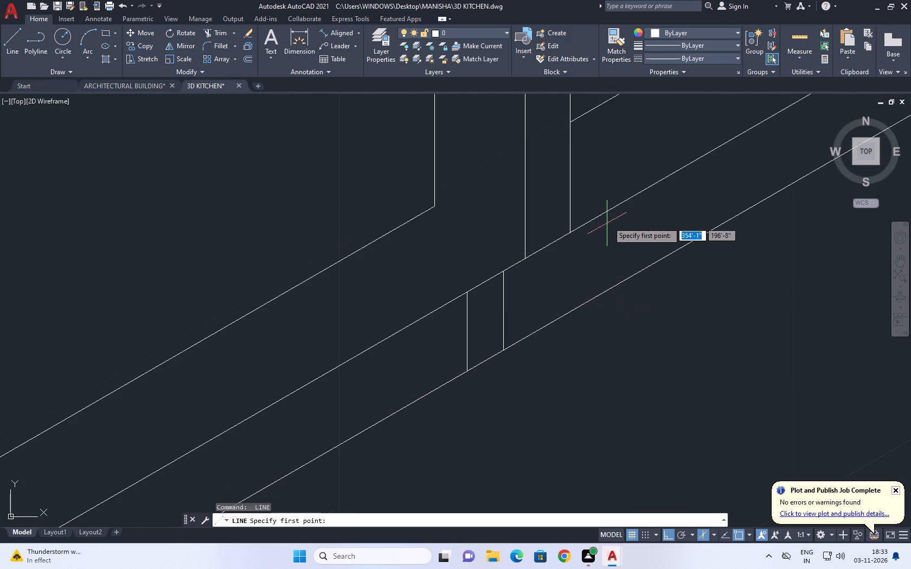
click(623, 202)
click(625, 302)
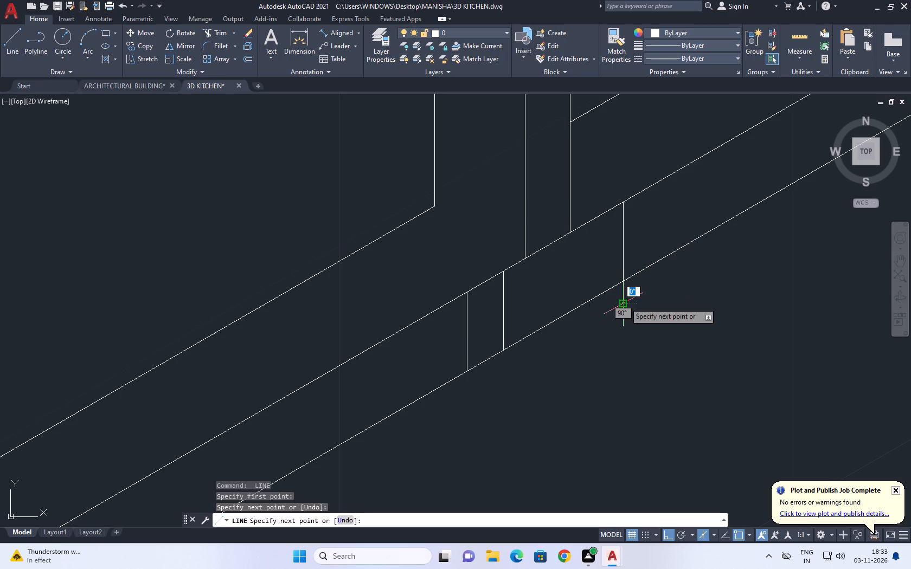
key(Escape)
Trim only the lower line's piece in the gap between the cabinet base strip and the oven's first foot.
key(t)
key(r)
key(space)
click(488, 267)
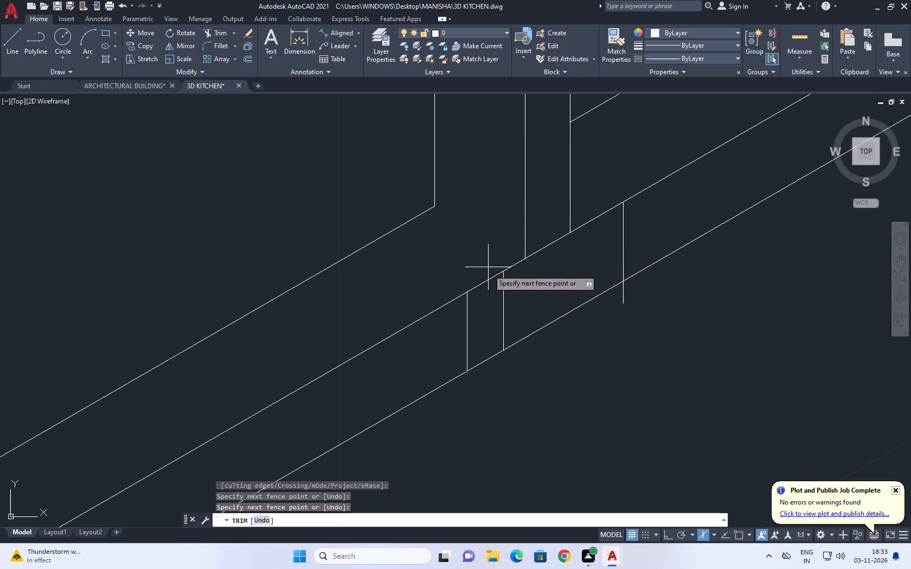
click(485, 386)
scroll(491, 369, down, 6)
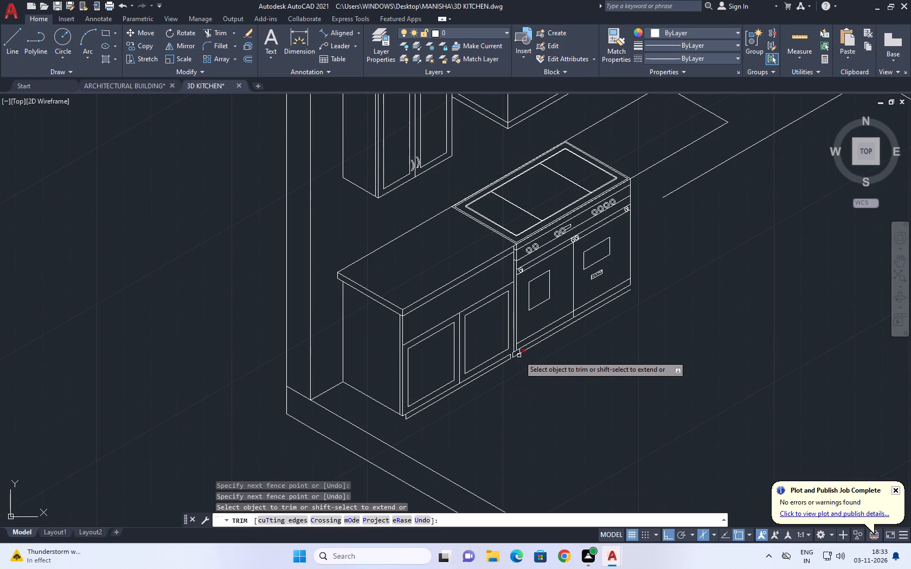
scroll(512, 366, up, 1)
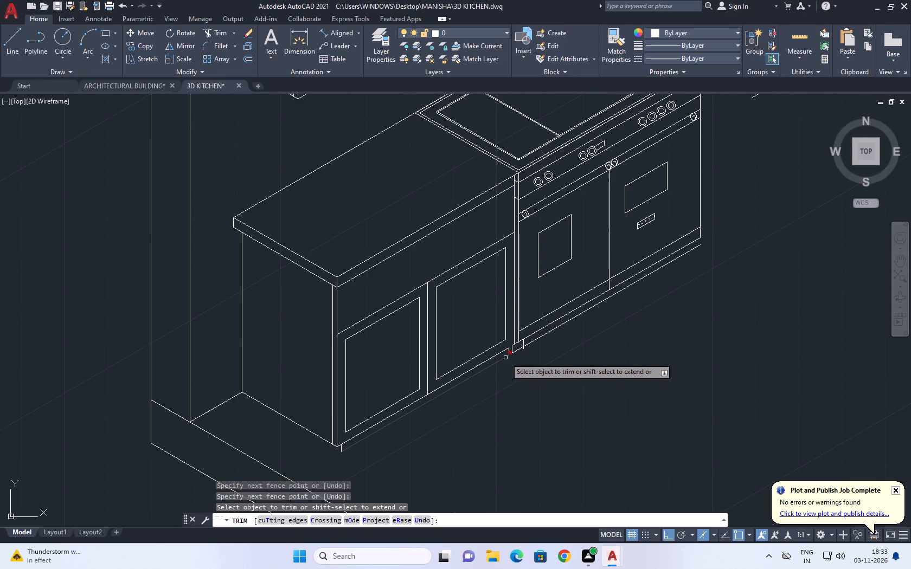
key(ctrl+z)
click(486, 345)
click(493, 385)
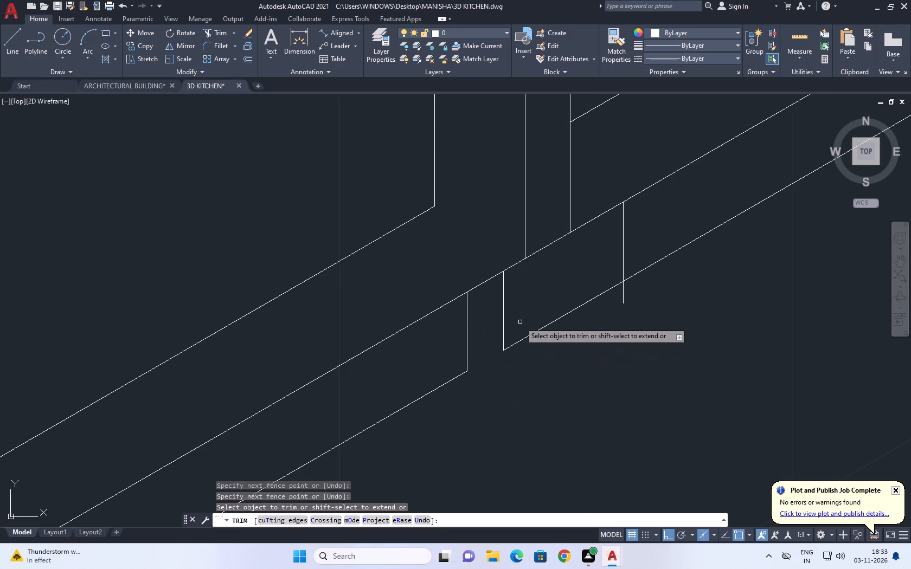
Trim the overhang of the first foot's far vertical and the lower line just beyond it.
scroll(506, 298, down, 4)
middle_drag(526, 291, 528, 324)
scroll(529, 328, up, 2)
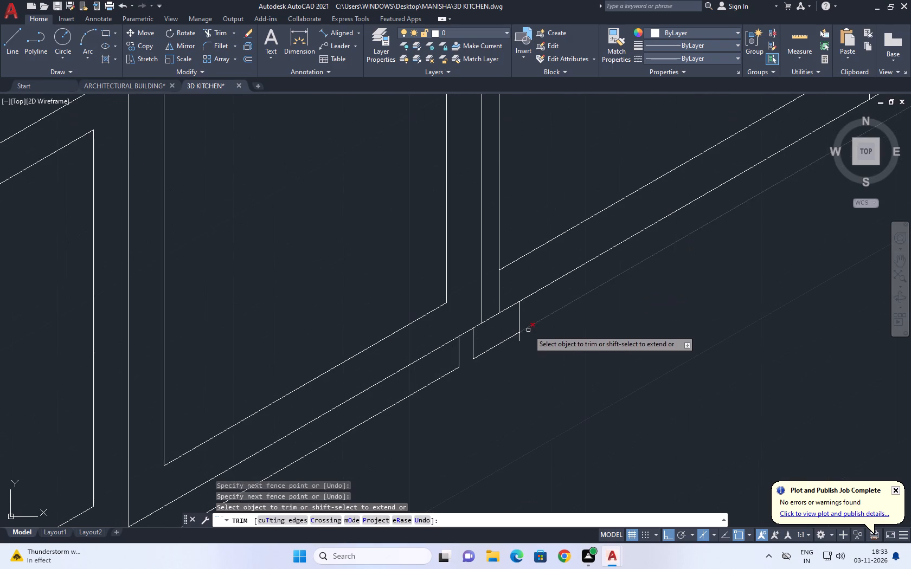
click(518, 339)
scroll(533, 336, down, 4)
middle_drag(589, 331, 554, 351)
scroll(543, 337, up, 2)
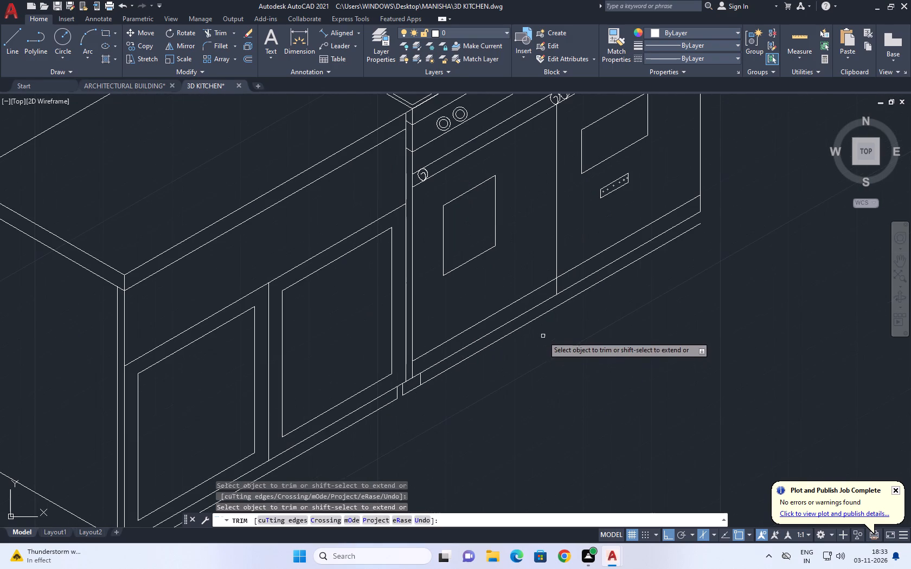
key(space)
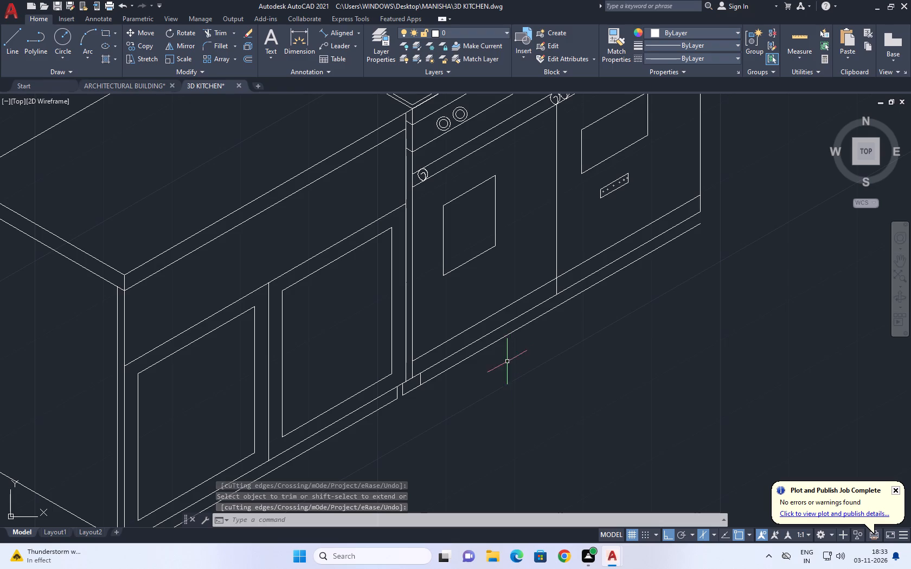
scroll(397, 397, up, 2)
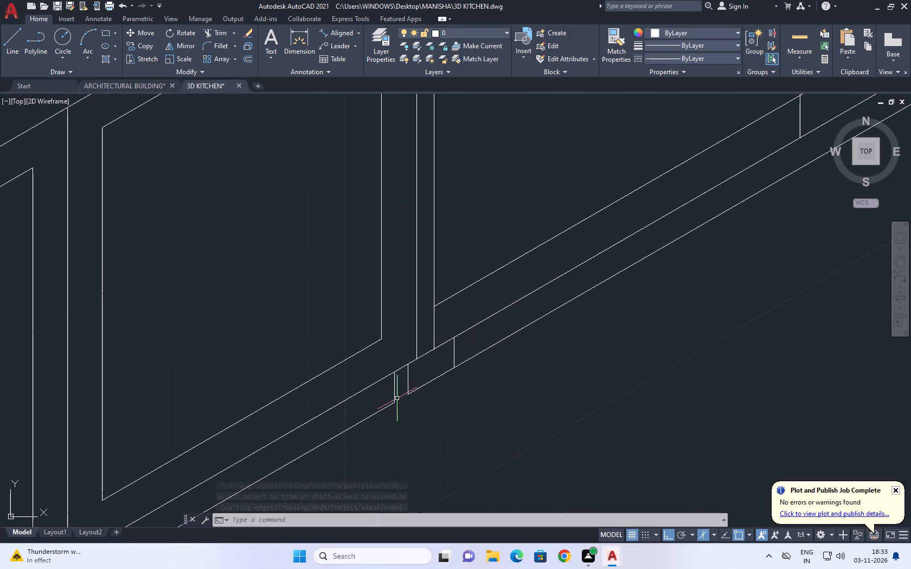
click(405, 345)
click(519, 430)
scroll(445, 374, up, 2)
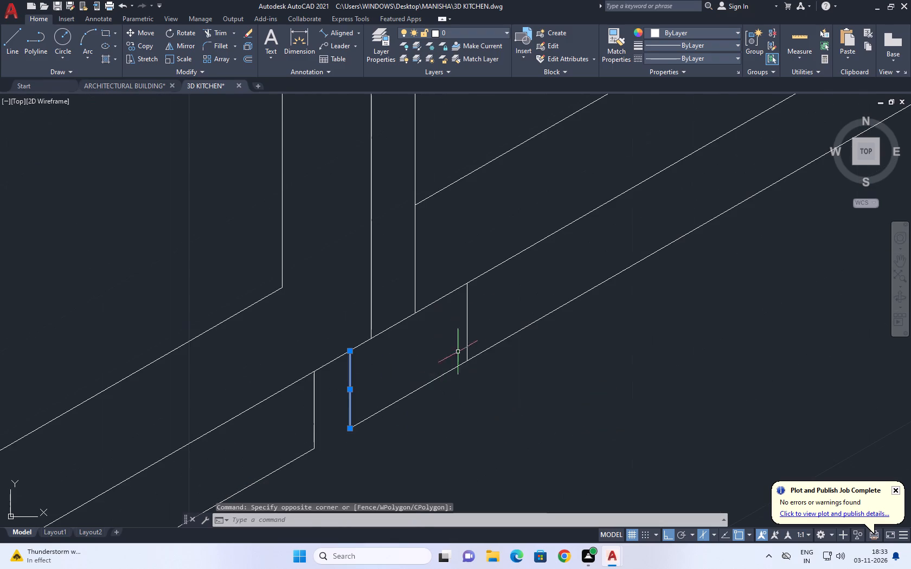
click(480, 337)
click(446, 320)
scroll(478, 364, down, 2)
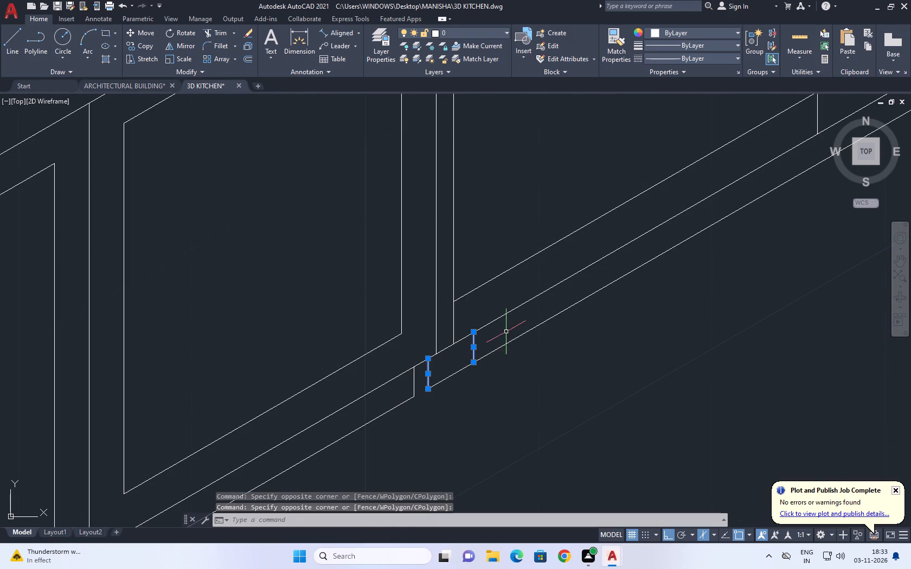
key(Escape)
Draw a vertical line from the bottom of the divider between the oven doors down past the lower line.
middle_drag(509, 349, 487, 374)
key(l)
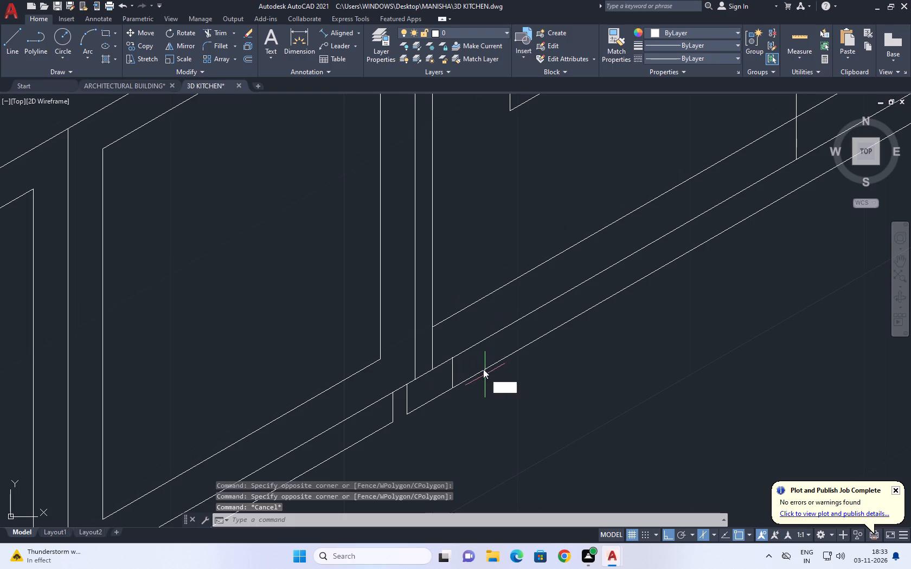
key(space)
middle_drag(535, 362, 451, 372)
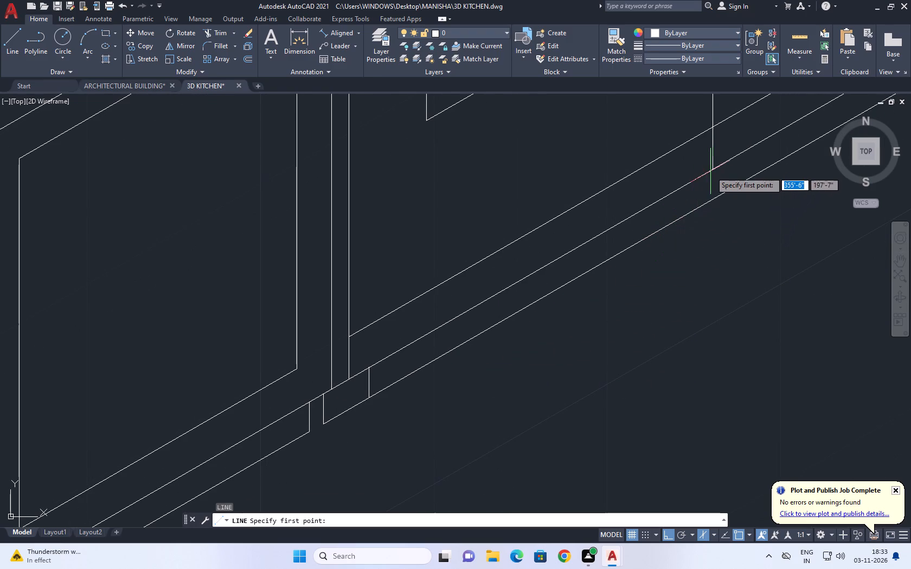
middle_drag(713, 167, 678, 230)
scroll(678, 231, down, 2)
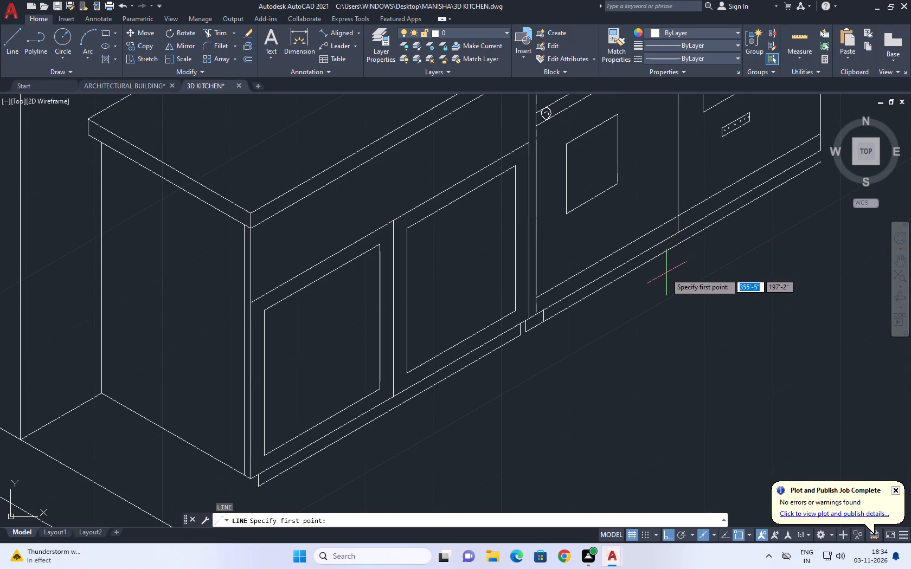
scroll(675, 236, up, 1)
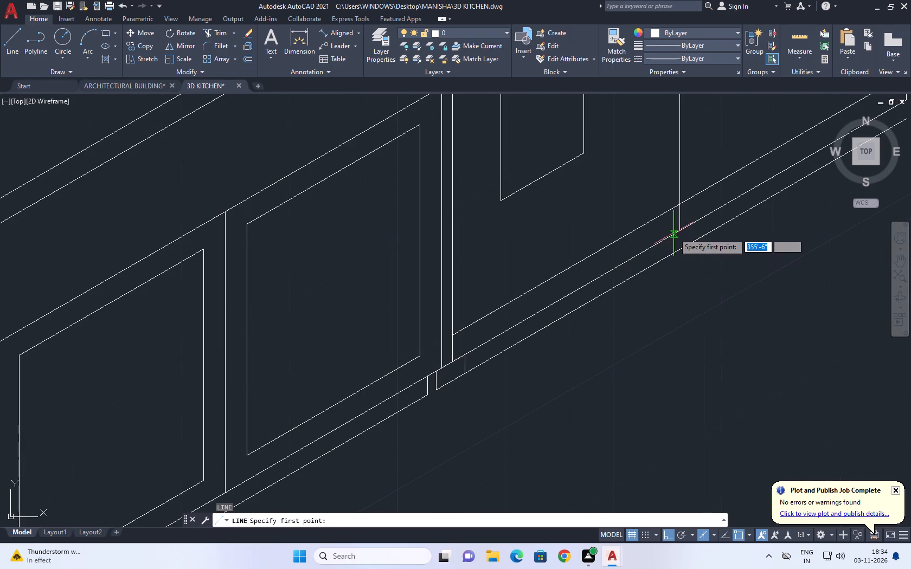
click(682, 230)
click(680, 248)
scroll(676, 258, up, 1)
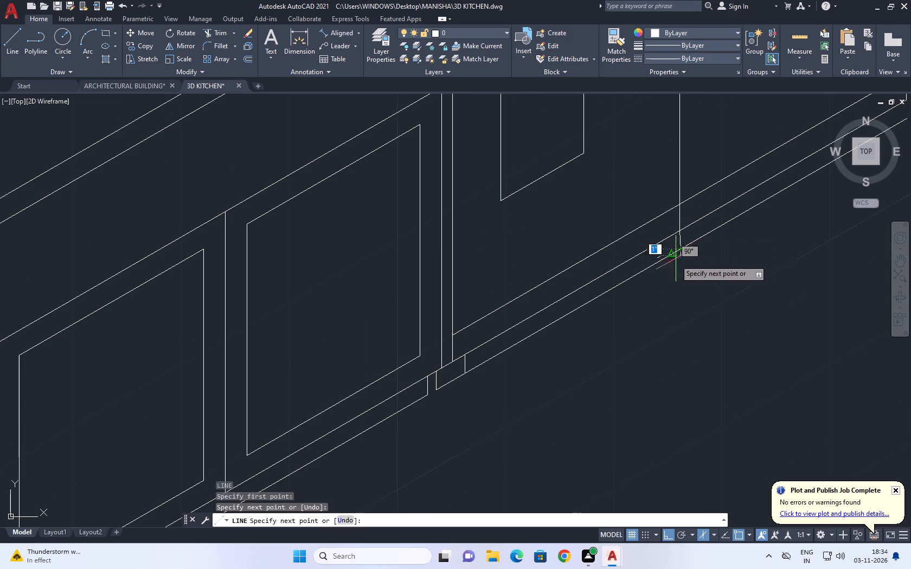
scroll(675, 260, up, 1)
key(ctrl+z)
click(679, 278)
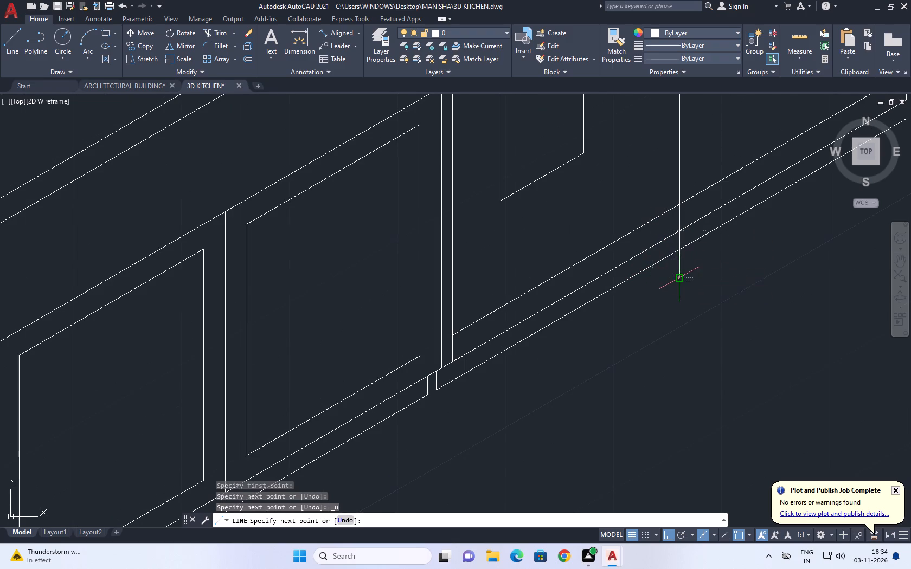
key(space)
From the divider's crossing with the lower line, draw 2" back along that line and about 2" up past the bottom edge.
scroll(684, 235, up, 3)
key(space)
click(658, 293)
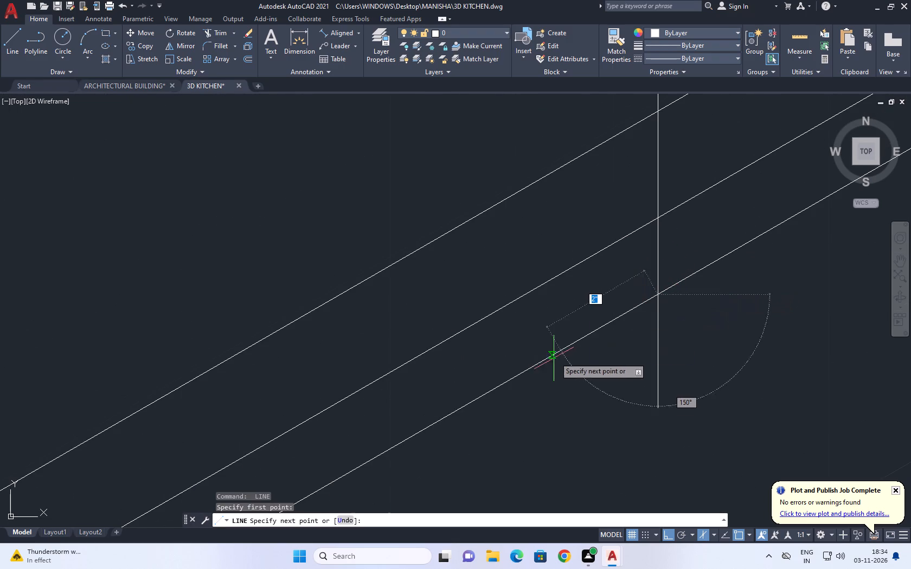
click(555, 357)
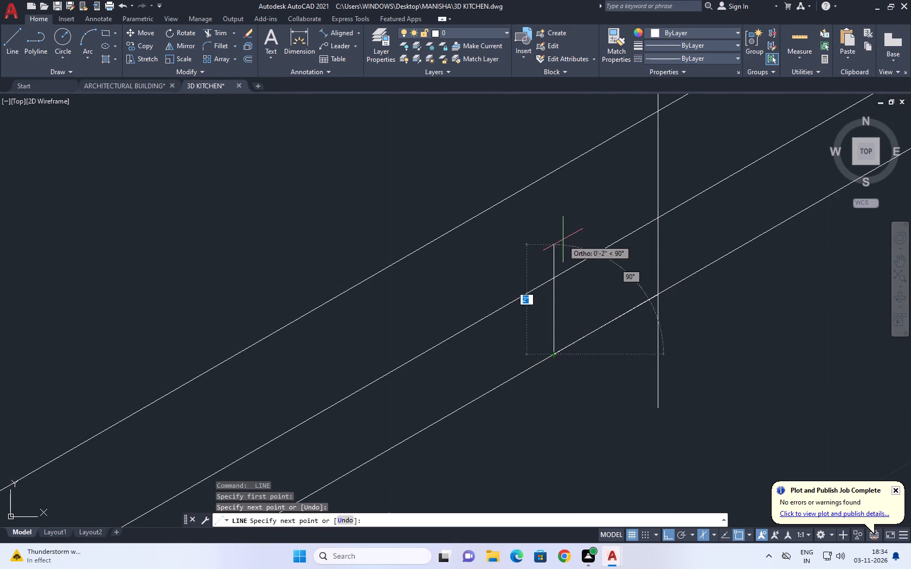
click(559, 238)
key(Escape)
Trim the new foot's vertical above the bottom edge and the divider line's overhang below the lower line.
text(TR)
key(space)
click(581, 238)
click(508, 273)
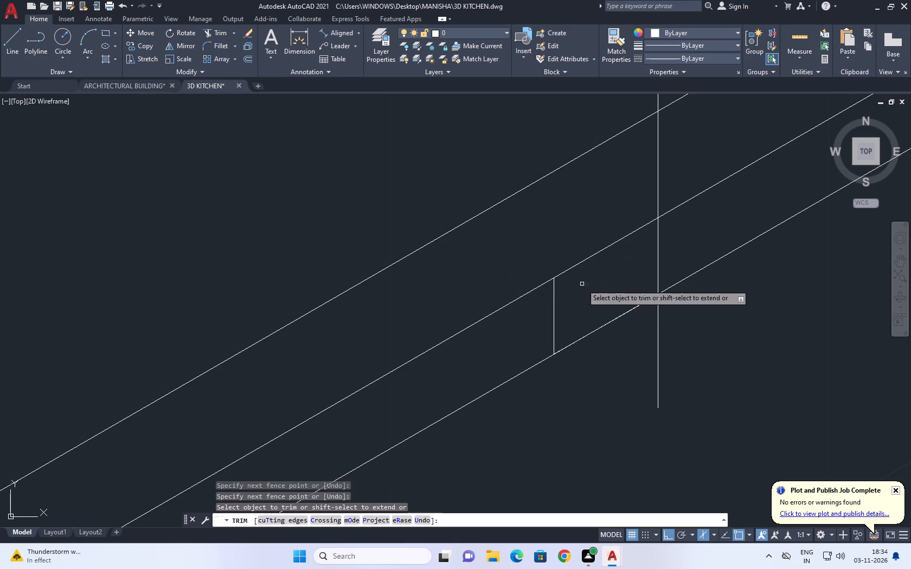
click(676, 328)
click(632, 367)
Trim the lower line between the first and middle oven feet, and from the middle foot to the far end.
scroll(628, 360, down, 2)
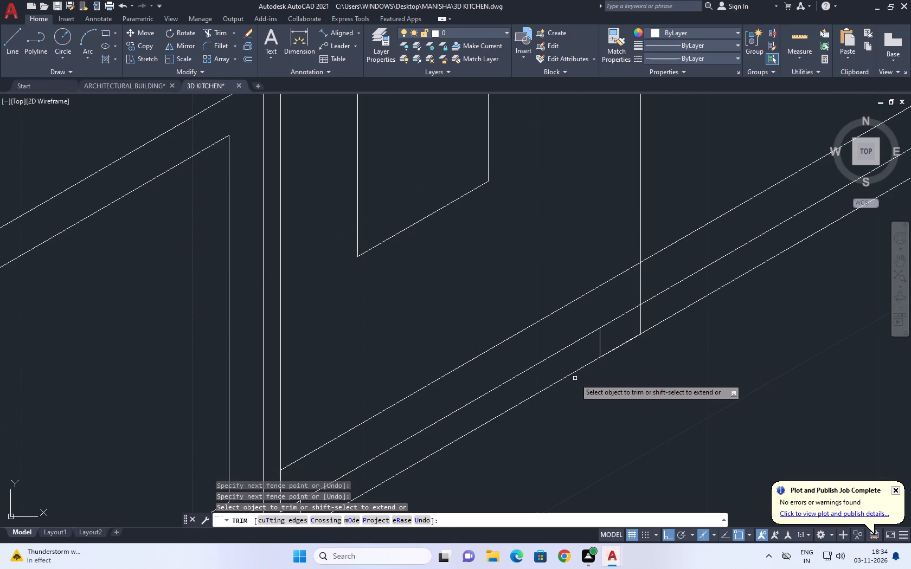
scroll(575, 377, down, 2)
middle_drag(566, 377, 563, 318)
click(553, 328)
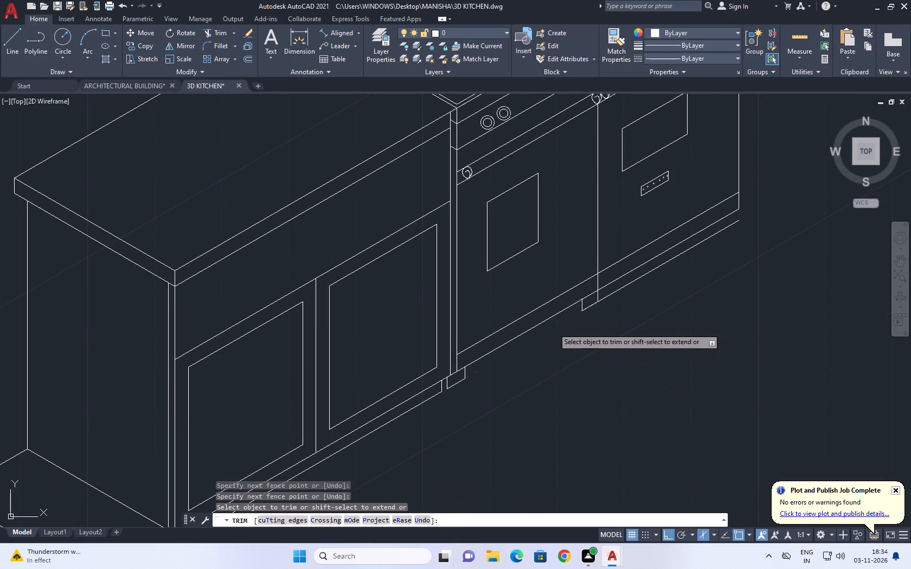
middle_drag(614, 313, 470, 359)
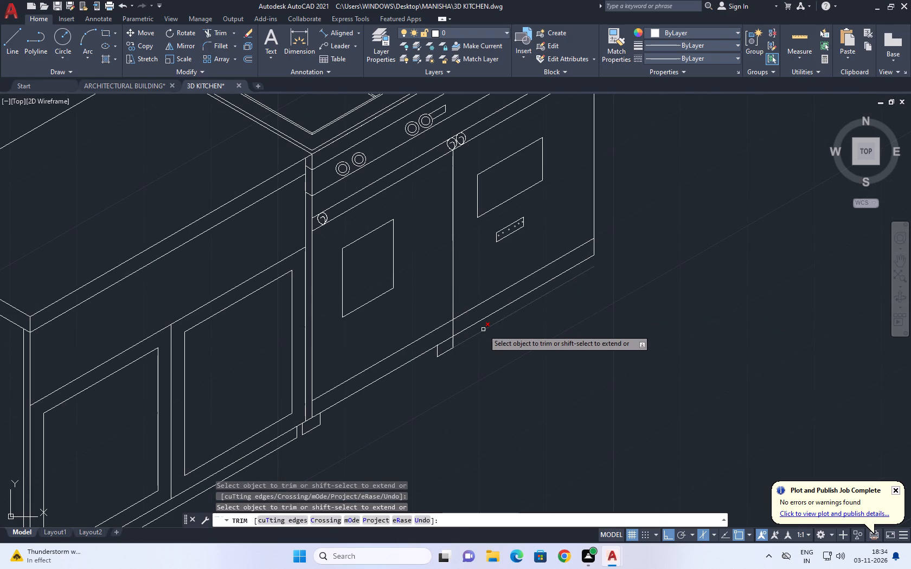
click(483, 329)
key(Escape)
Copy the first oven foot's three lines about 3'-4" along the bottom edge at 30°, close to the oven's far corner.
scroll(438, 355, up, 1)
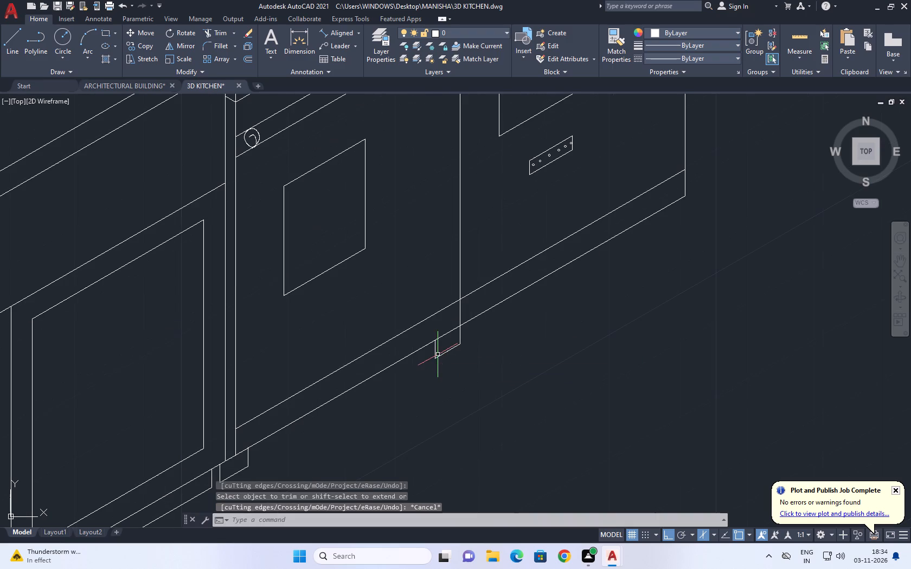
middle_drag(396, 356, 456, 243)
scroll(320, 328, up, 2)
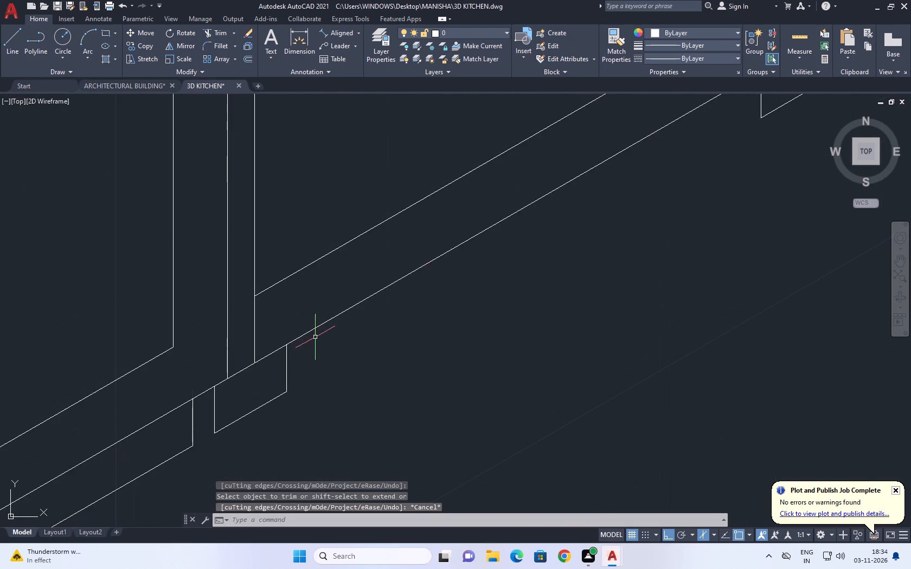
middle_drag(312, 338, 414, 194)
click(298, 186)
drag(459, 316, 460, 322)
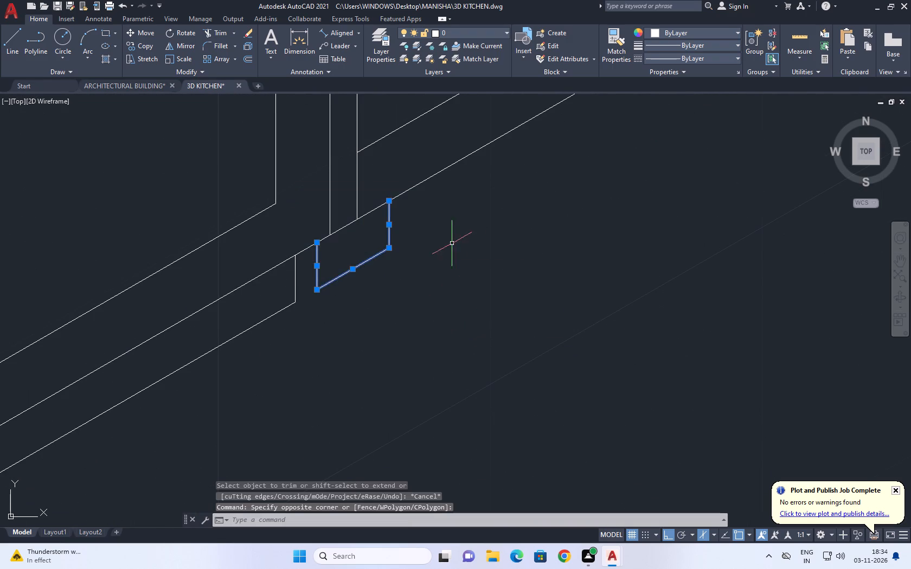
middle_drag(454, 243, 419, 303)
key(c)
key(o)
key(space)
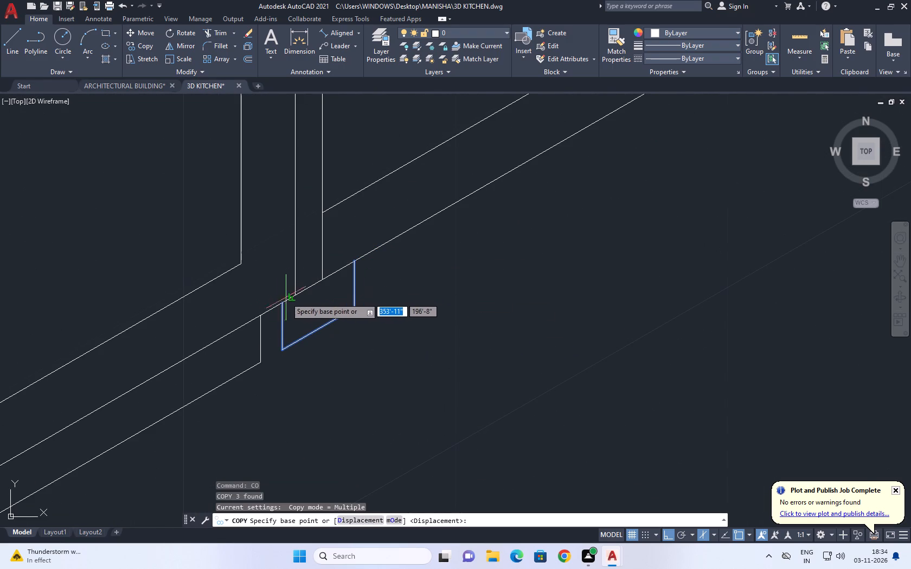
click(309, 288)
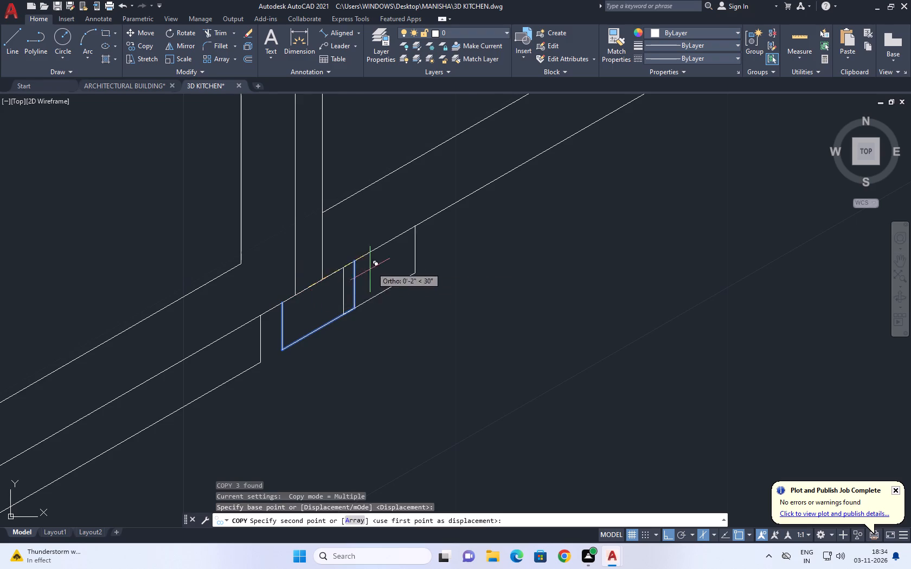
scroll(374, 265, down, 2)
middle_drag(480, 202, 134, 415)
scroll(479, 225, down, 4)
scroll(479, 225, up, 2)
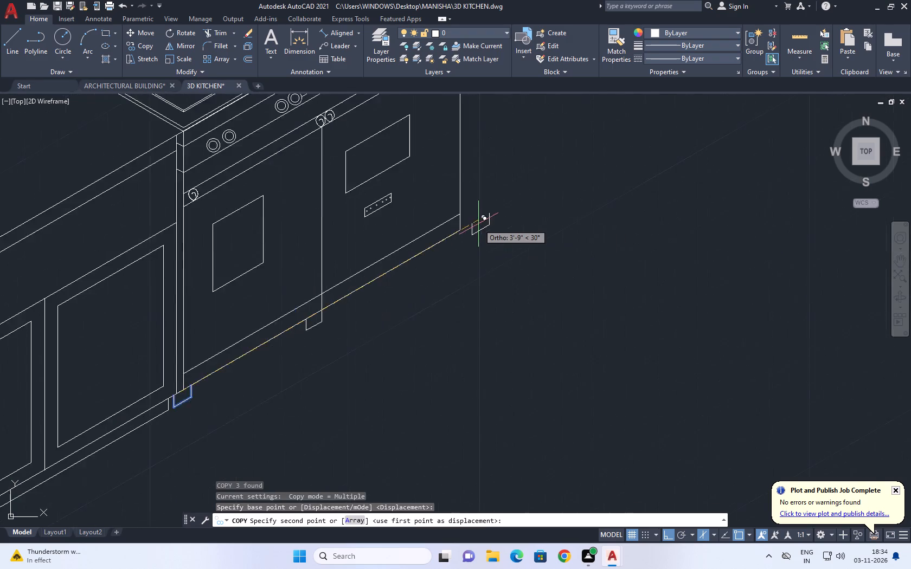
scroll(478, 224, up, 3)
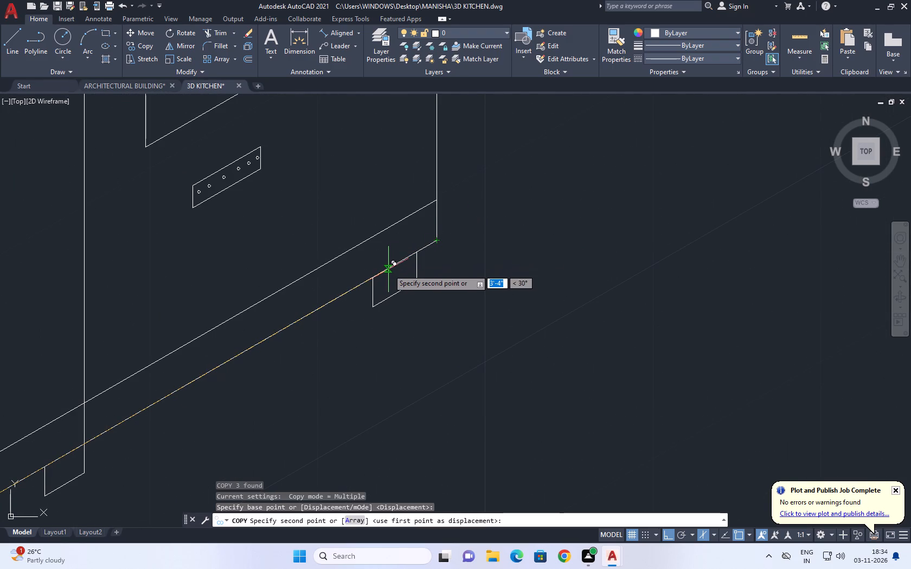
click(388, 269)
key(Escape)
Start a line at the outer front corner of the countertop outline beyond the oven section.
middle_drag(473, 237, 492, 285)
scroll(492, 286, down, 7)
middle_drag(516, 234, 517, 266)
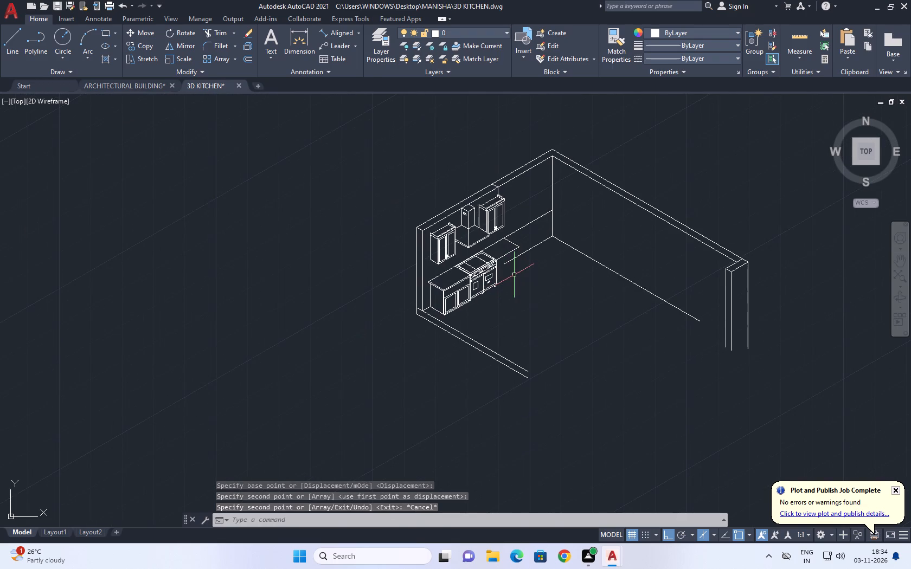
scroll(499, 266, up, 4)
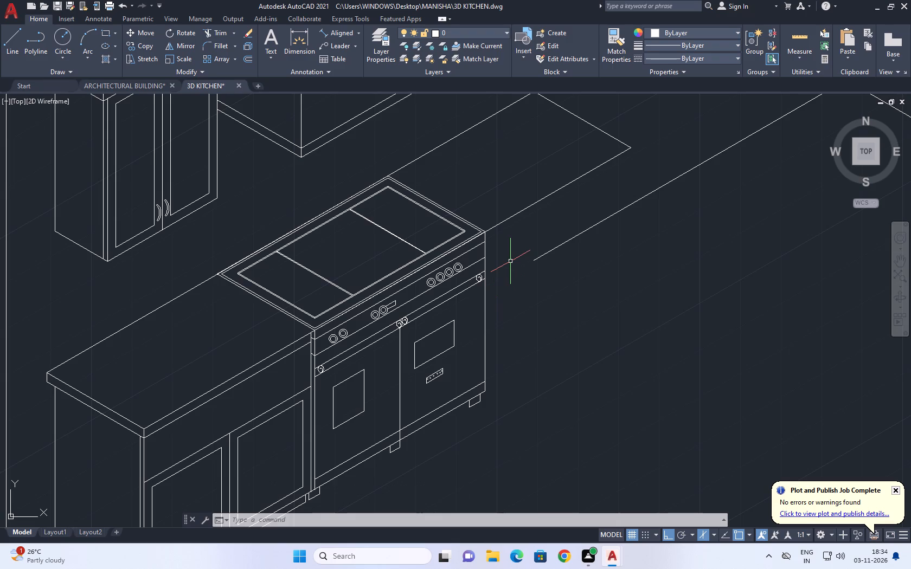
scroll(596, 243, down, 3)
middle_click(607, 230)
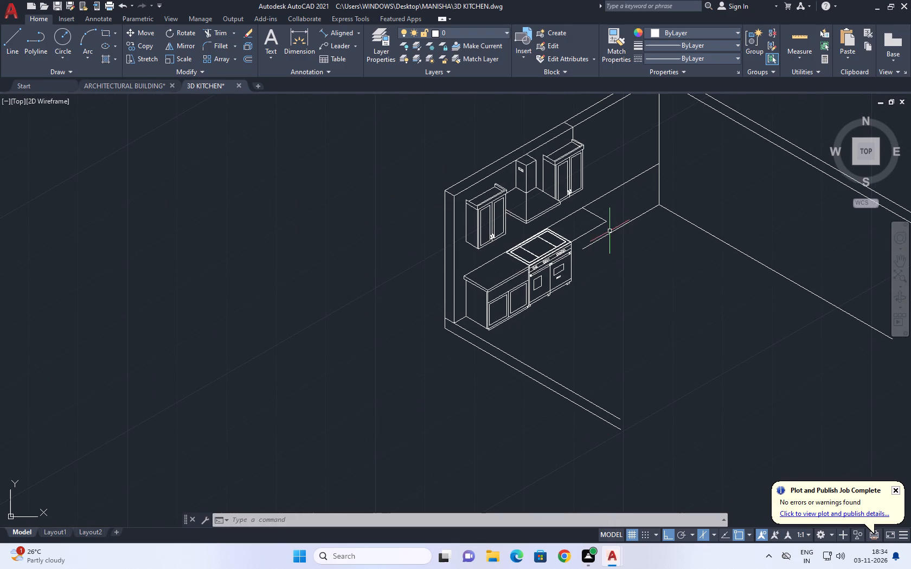
middle_drag(636, 218, 581, 224)
scroll(553, 241, up, 1)
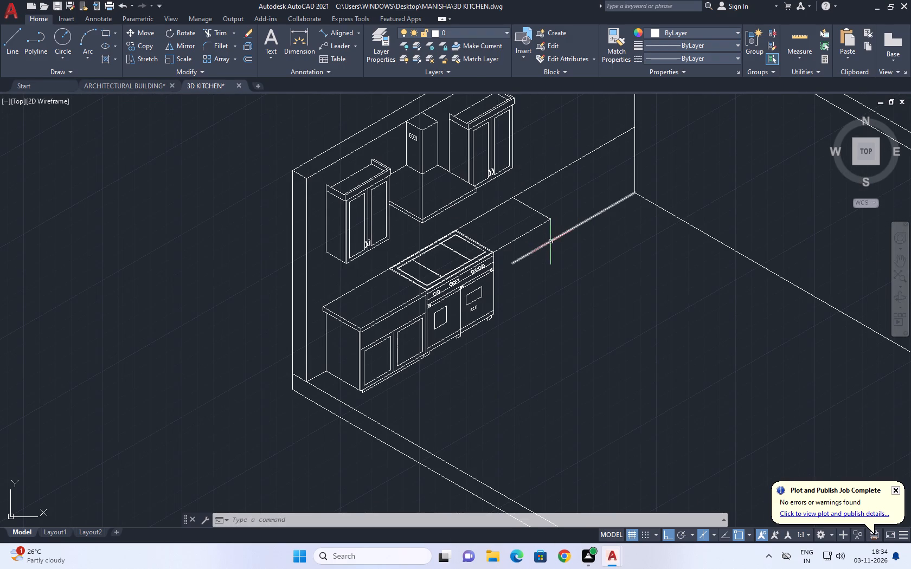
text(L)
key(space)
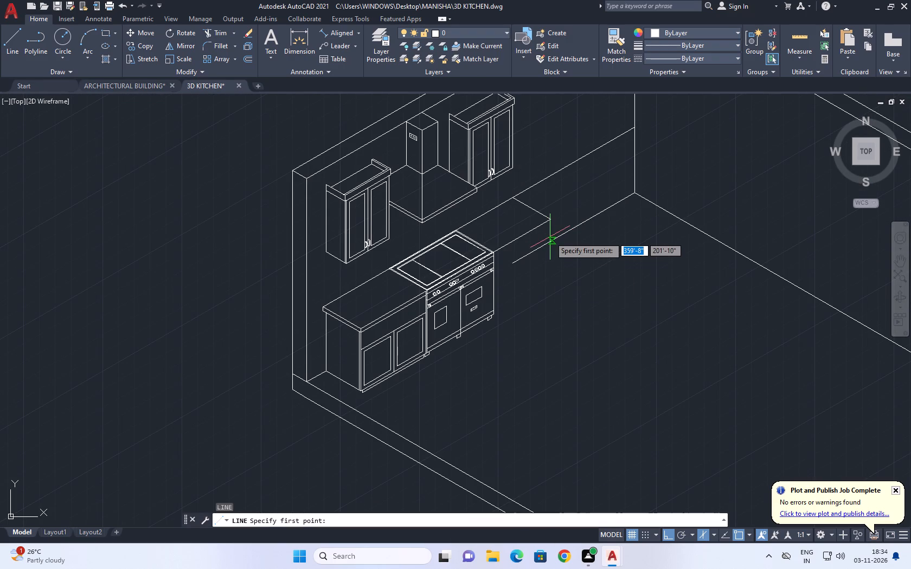
click(549, 219)
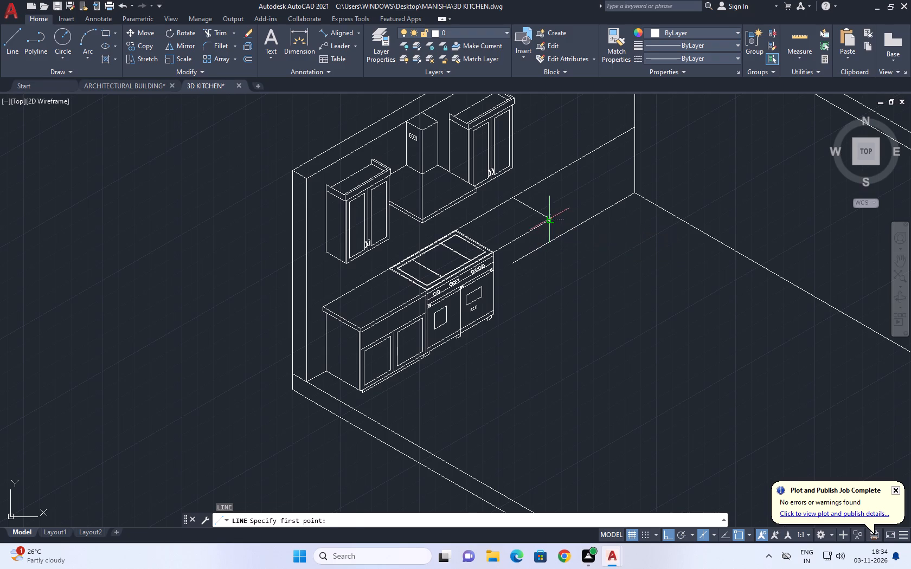
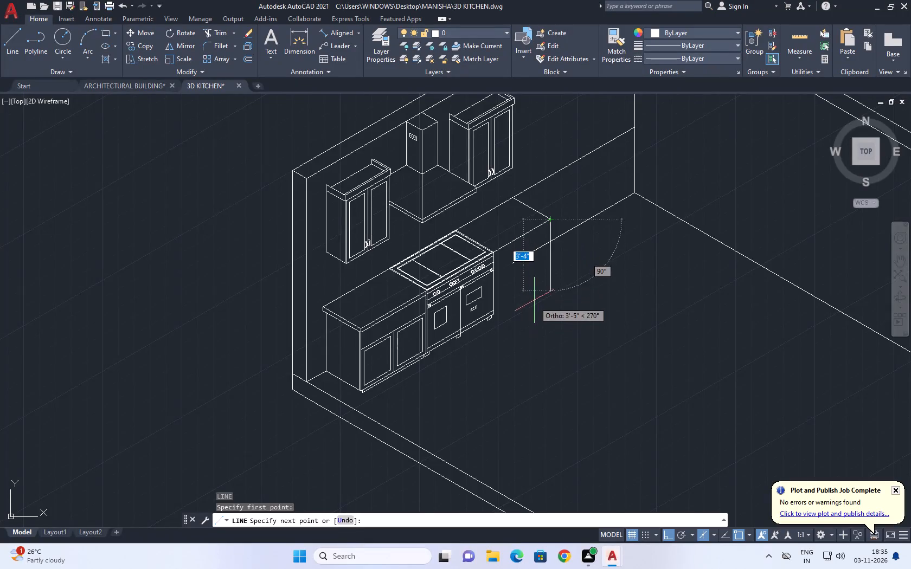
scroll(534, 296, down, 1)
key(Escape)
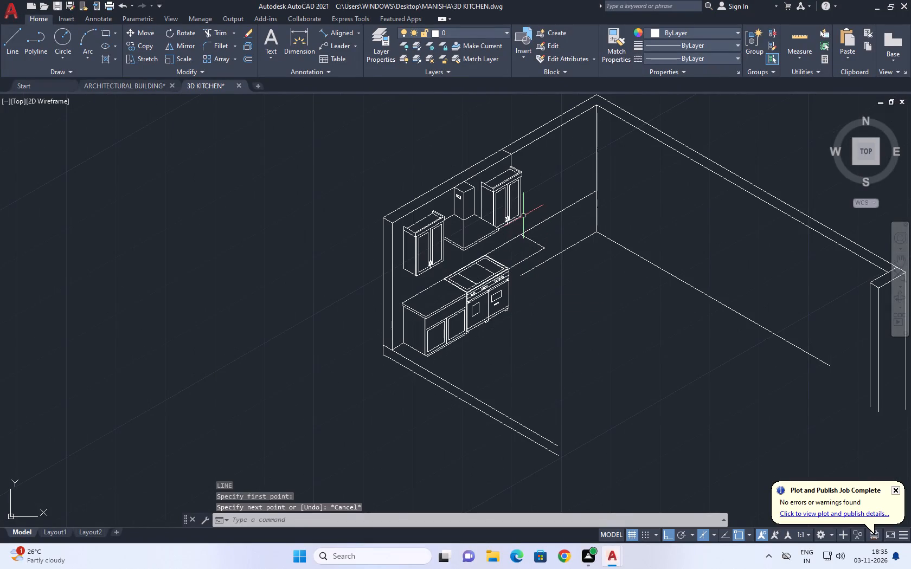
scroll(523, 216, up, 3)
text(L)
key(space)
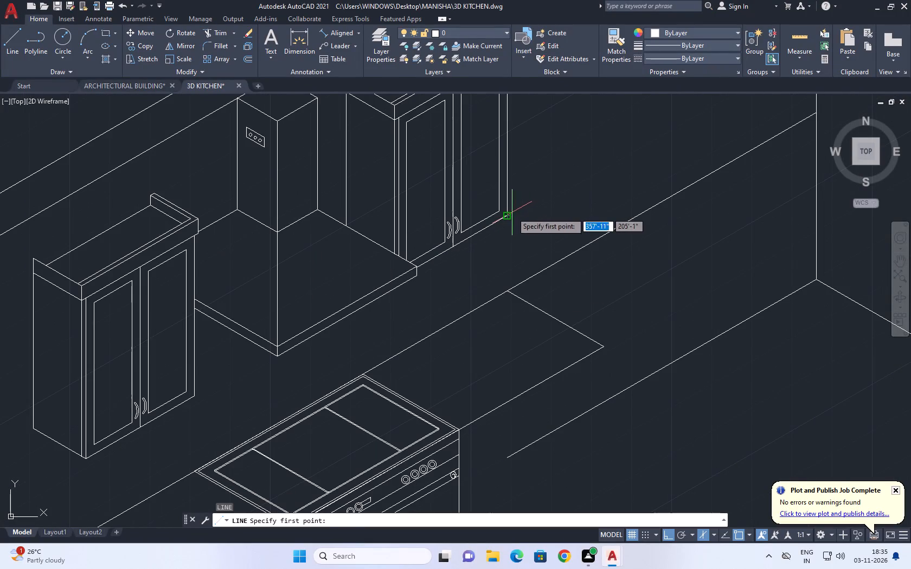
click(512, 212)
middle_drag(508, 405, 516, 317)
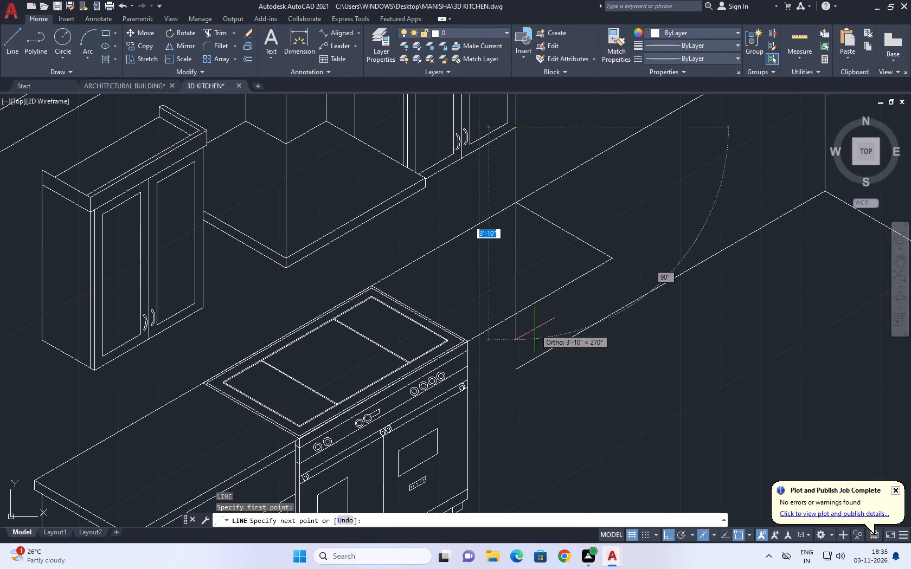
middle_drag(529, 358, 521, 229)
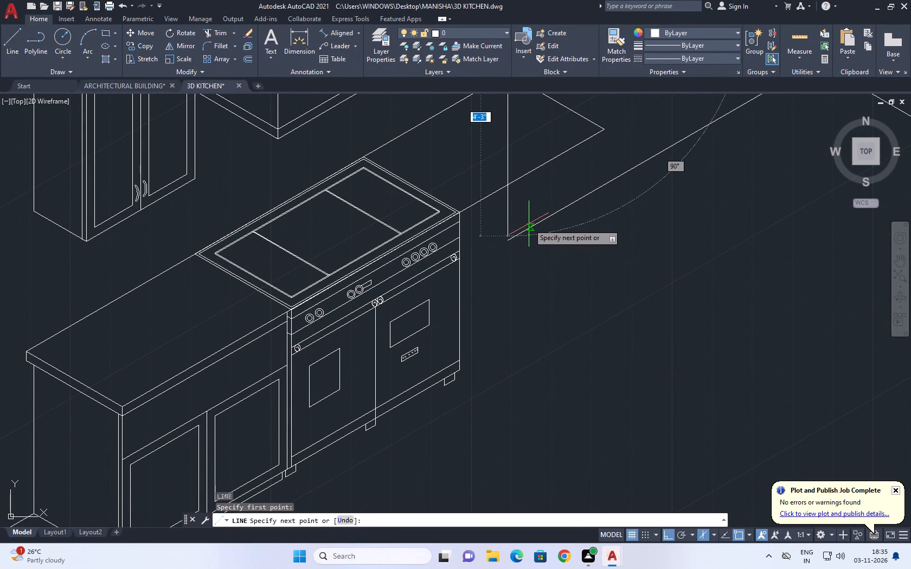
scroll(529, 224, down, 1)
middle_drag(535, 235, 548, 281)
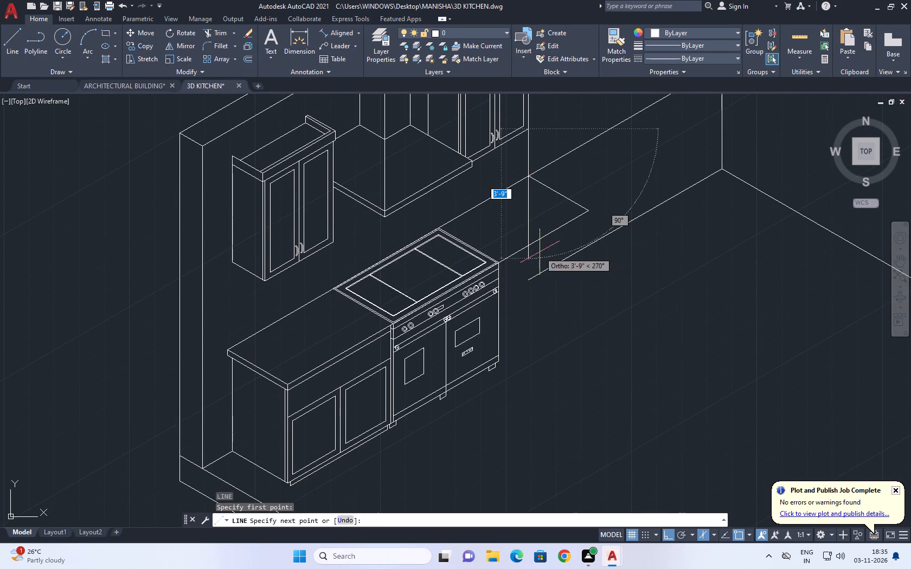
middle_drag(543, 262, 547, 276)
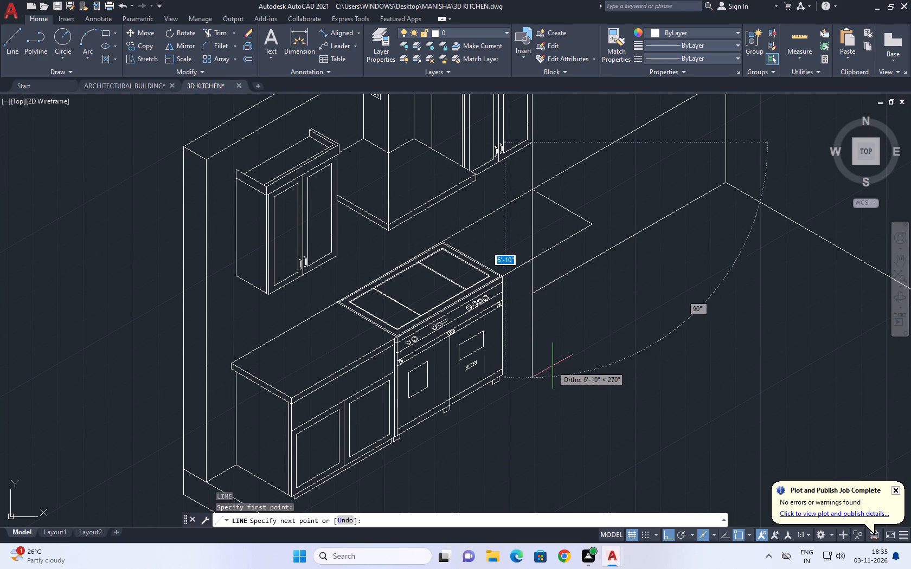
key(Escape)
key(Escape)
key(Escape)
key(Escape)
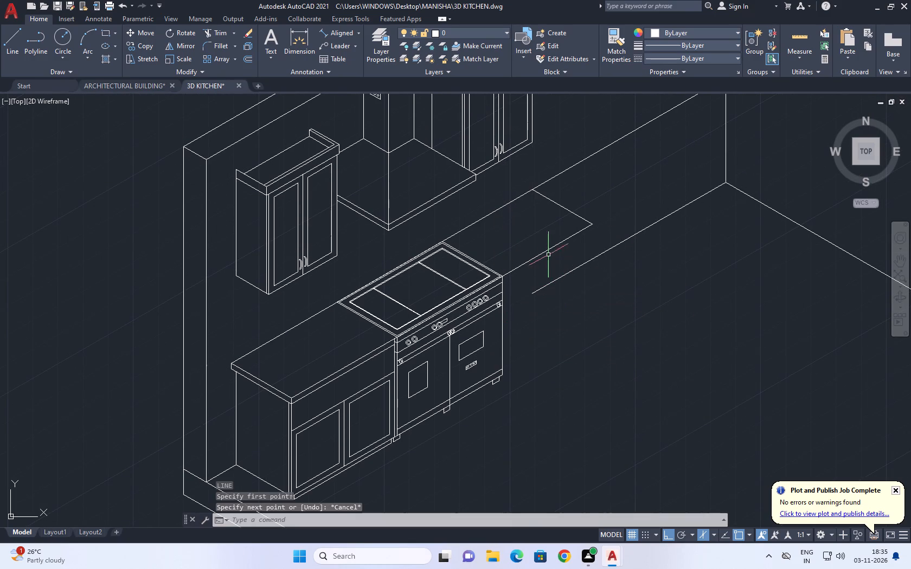
Erase the counter's end edge and front edge lines that extend beyond the stove.
click(583, 211)
click(562, 216)
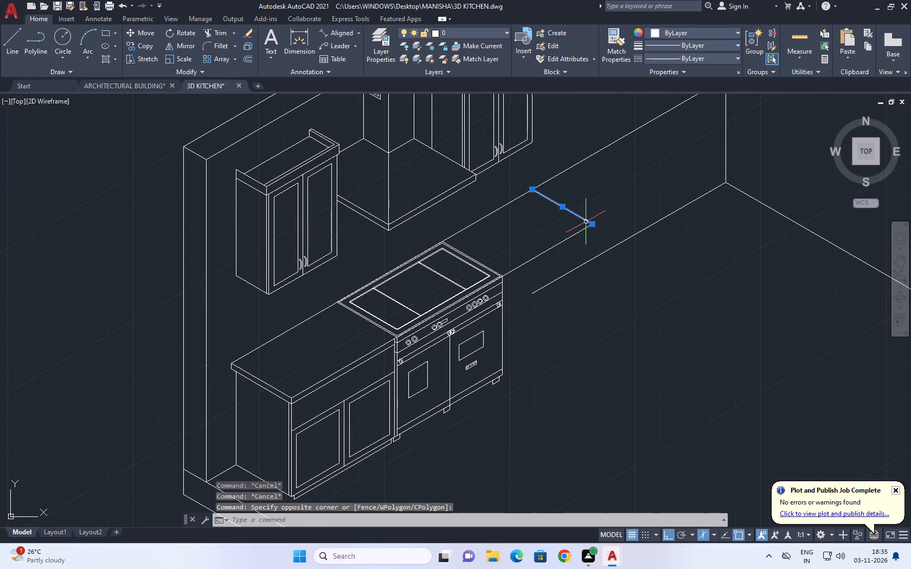
middle_drag(589, 224, 594, 249)
key(Delete)
click(573, 266)
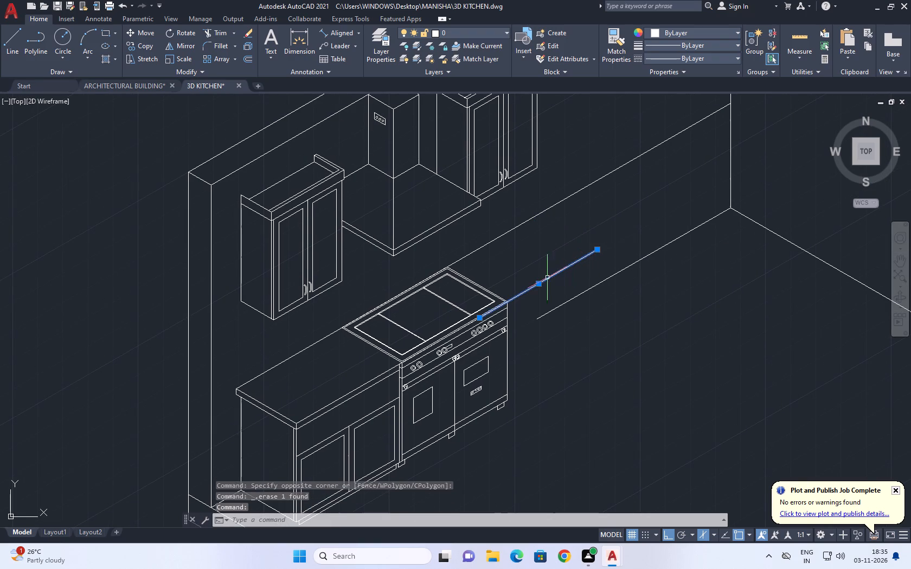
key(Delete)
Copy the stove top's outer side edge 2' along the wall in the 30° direction as the new counter's end edge.
middle_drag(503, 293, 491, 323)
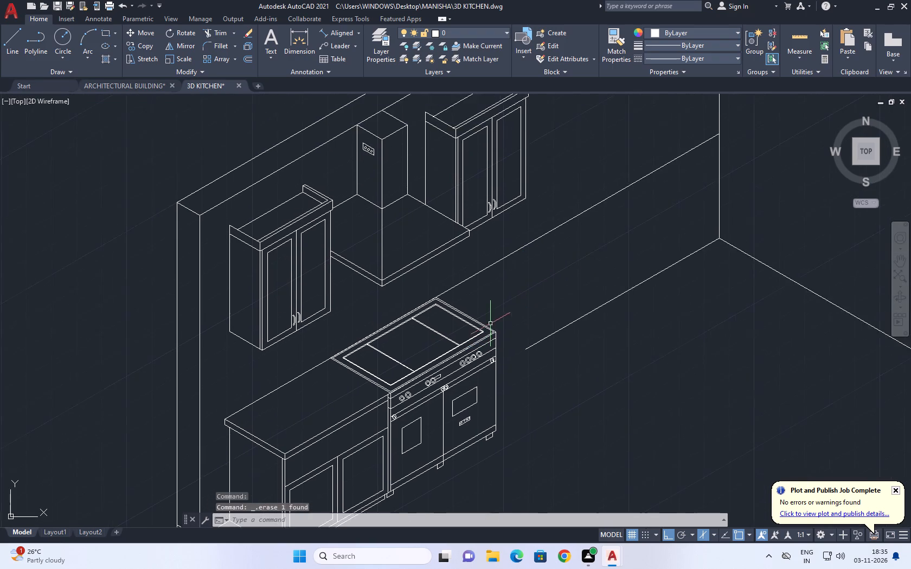
scroll(490, 323, up, 2)
click(486, 338)
middle_drag(511, 330, 458, 366)
key(c)
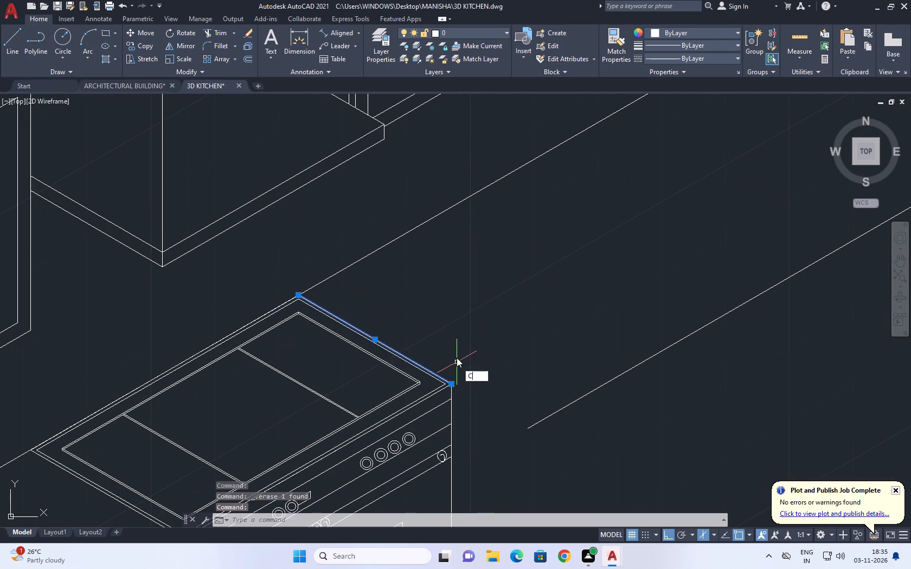
key(o)
key(space)
click(460, 358)
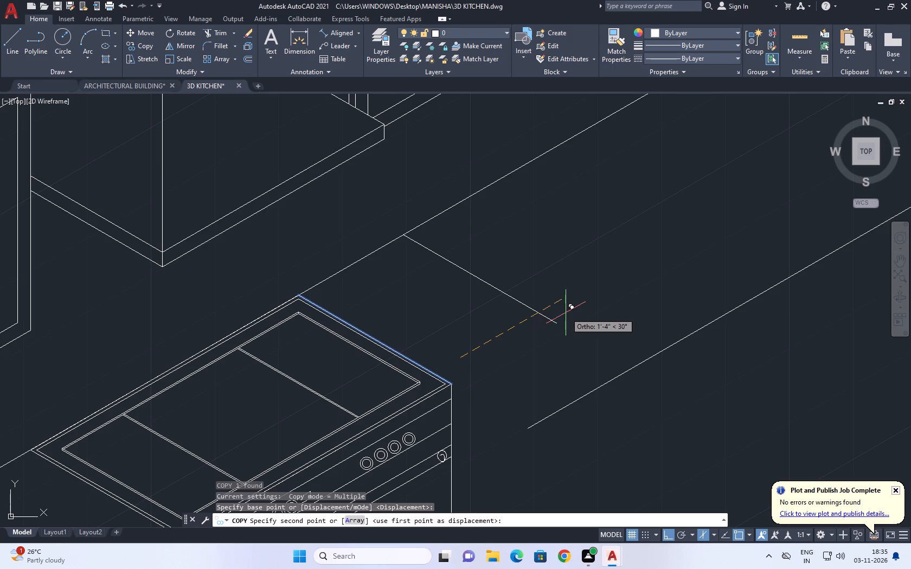
scroll(573, 305, down, 1)
middle_drag(587, 293, 573, 309)
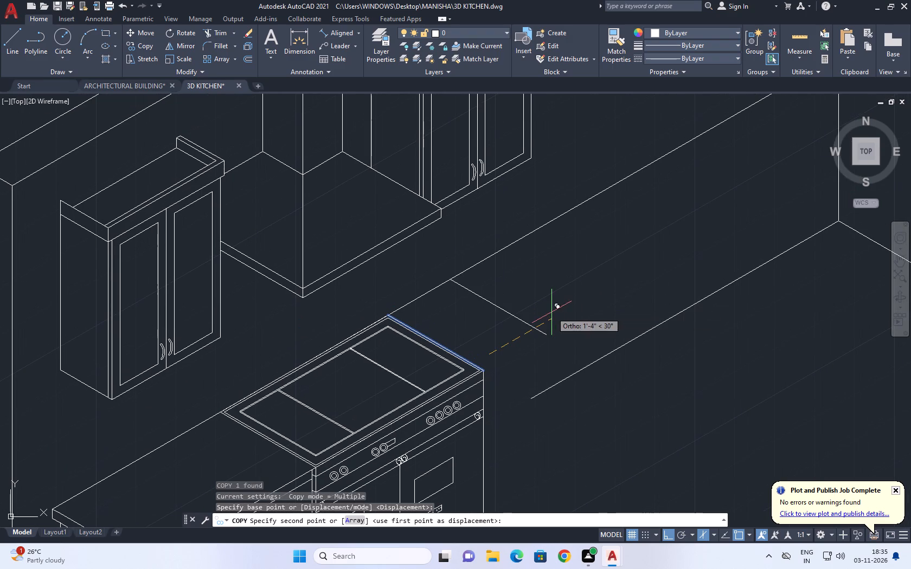
key(2)
text(')
key(space)
key(Escape)
Erase the floor line running from the room corner toward the stove along the back wall.
middle_drag(550, 357, 547, 347)
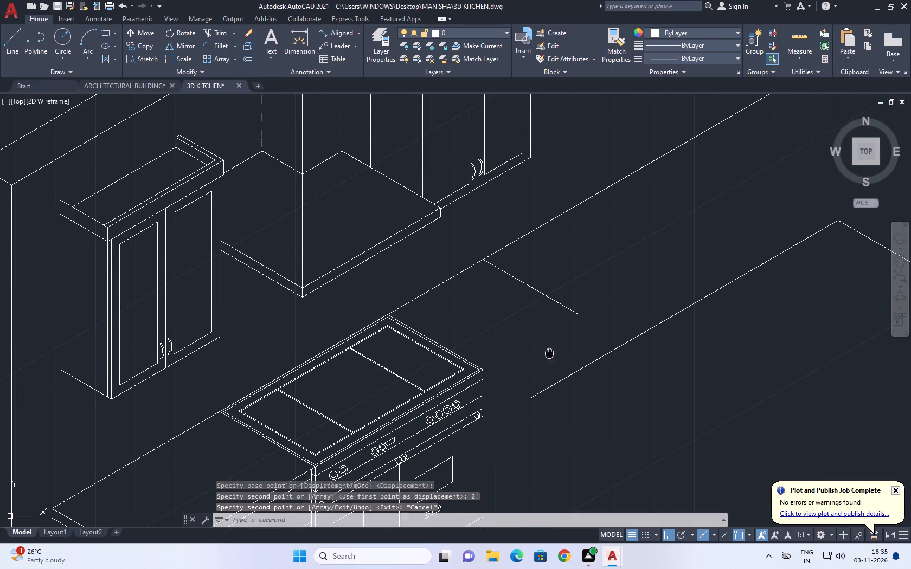
middle_drag(547, 347, 544, 316)
middle_drag(579, 314, 533, 342)
click(638, 320)
click(610, 276)
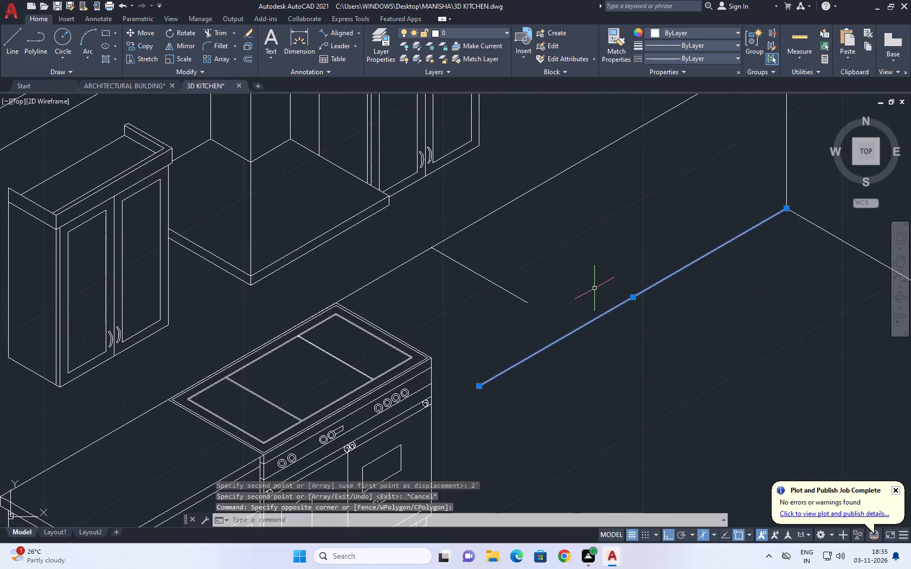
scroll(596, 294, down, 2)
middle_drag(626, 318, 578, 294)
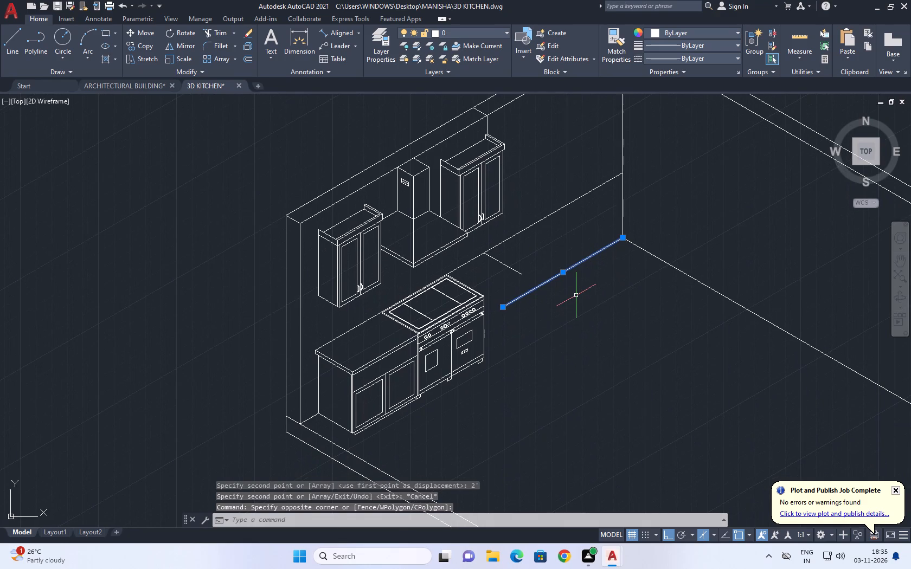
key(Delete)
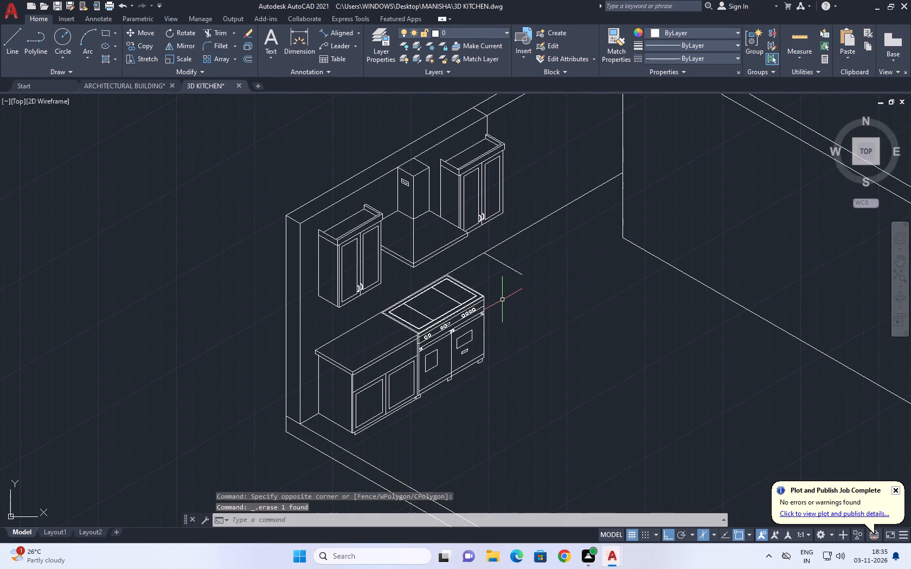
Fillet the stove's front top edge and the copied counter end edge into a sharp corner with radius 0.
text(F)
key(space)
scroll(499, 296, up, 4)
click(392, 303)
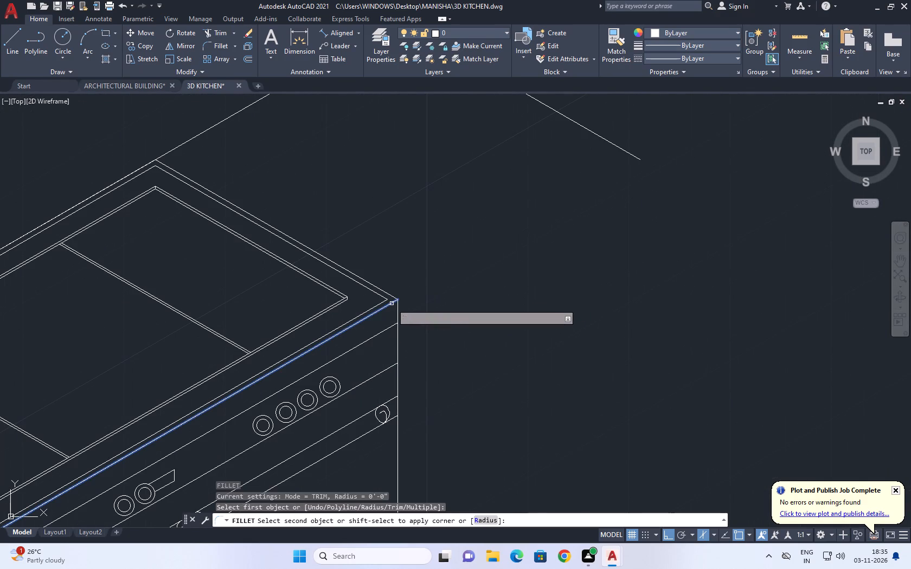
click(636, 158)
scroll(631, 181, down, 2)
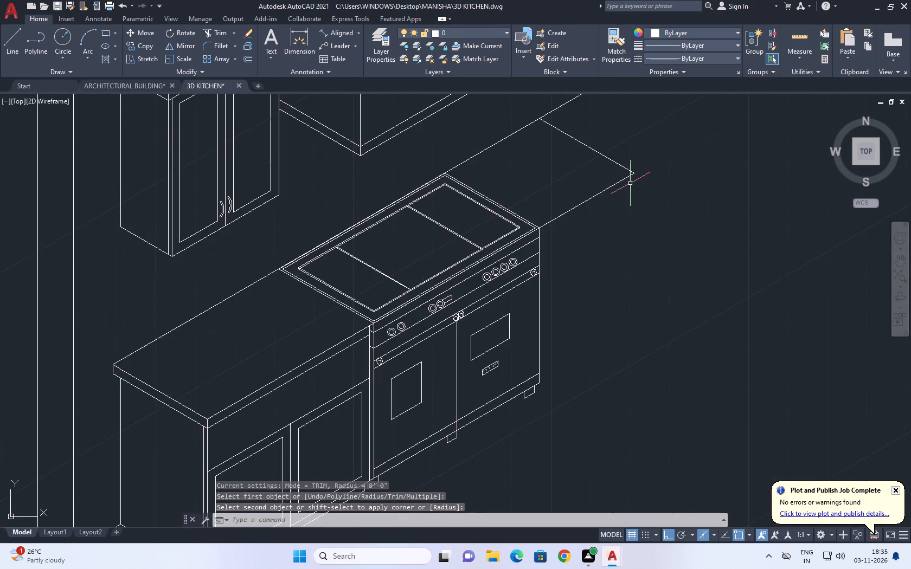
Draw a vertical line down from the new counter's outer front corner, reaching past the cabinet base level.
scroll(641, 194, down, 1)
middle_drag(641, 196, 614, 209)
key(l)
key(space)
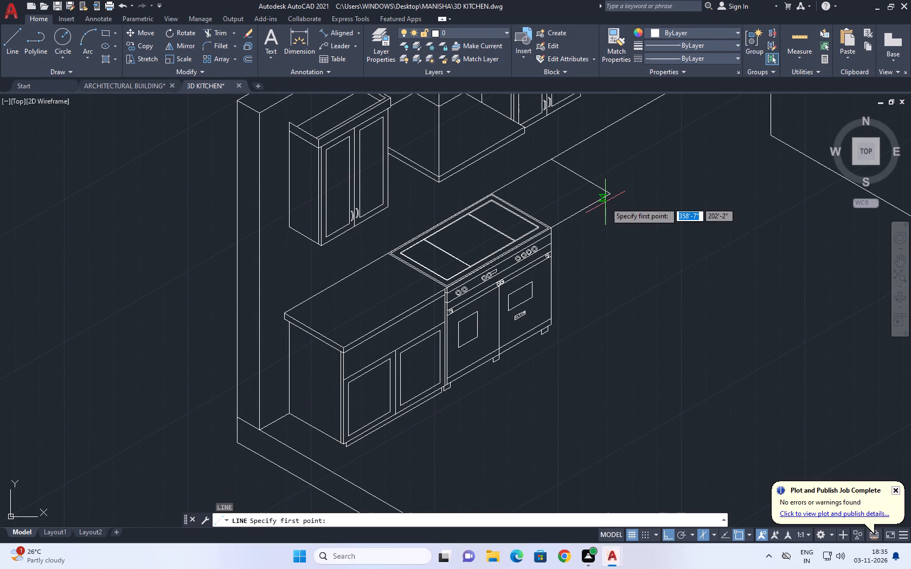
click(610, 193)
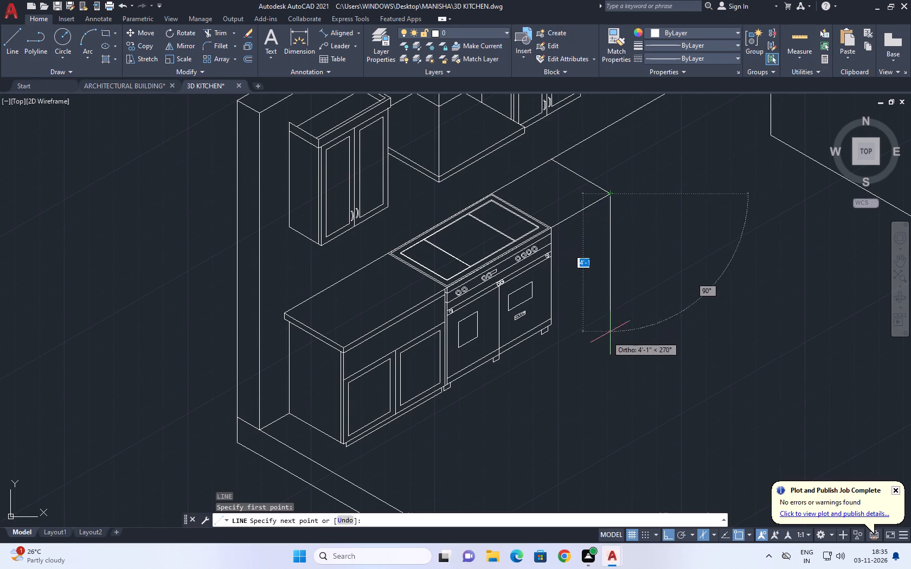
click(612, 315)
key(Escape)
Draw the new cabinet's bottom edge from the stove's lower front corner at 30° past the vertical line.
scroll(574, 312, up, 1)
middle_drag(566, 333, 525, 367)
key(l)
key(space)
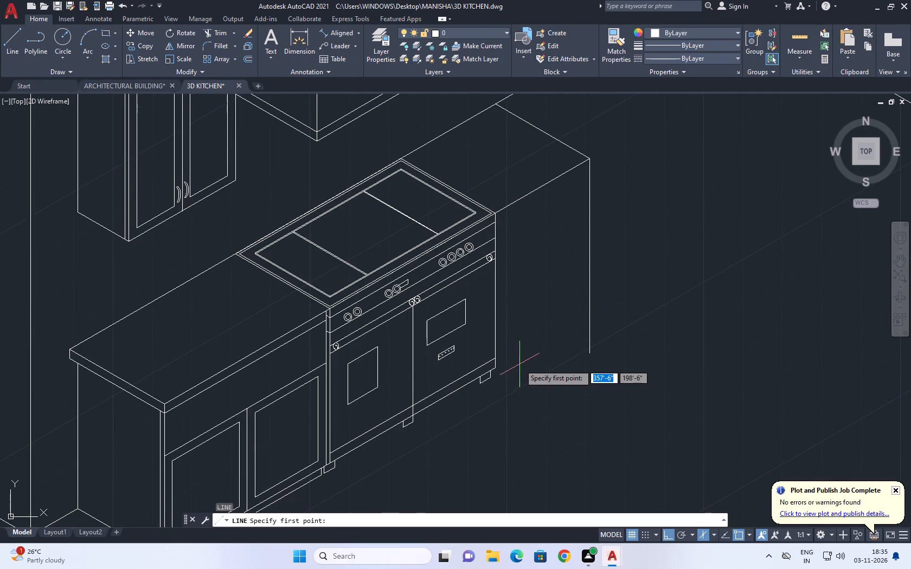
scroll(507, 363, up, 3)
click(458, 386)
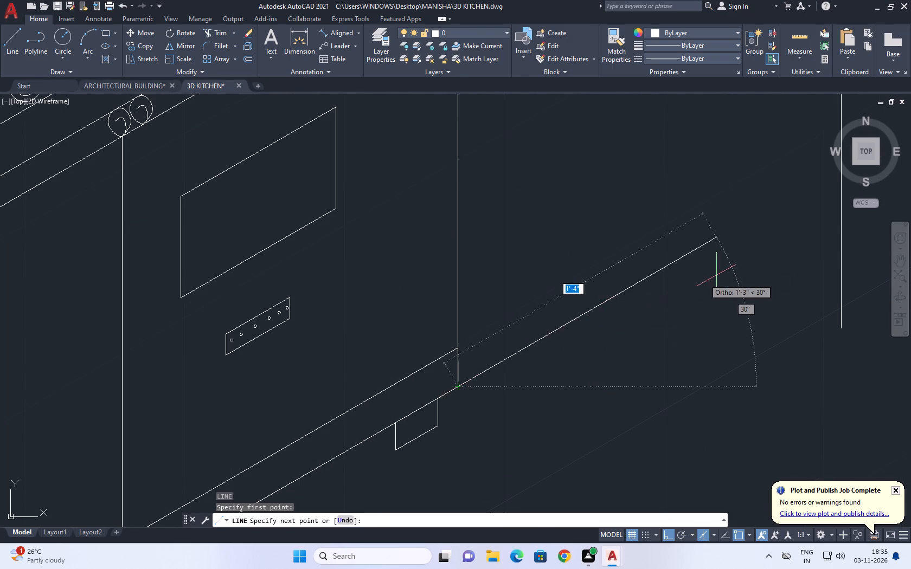
middle_drag(710, 284, 232, 402)
click(479, 298)
key(Escape)
Trim the overshooting ends of the bottom edge and the vertical line where they cross at the cabinet's lower corner.
middle_drag(397, 300, 660, 256)
text(TR)
key(space)
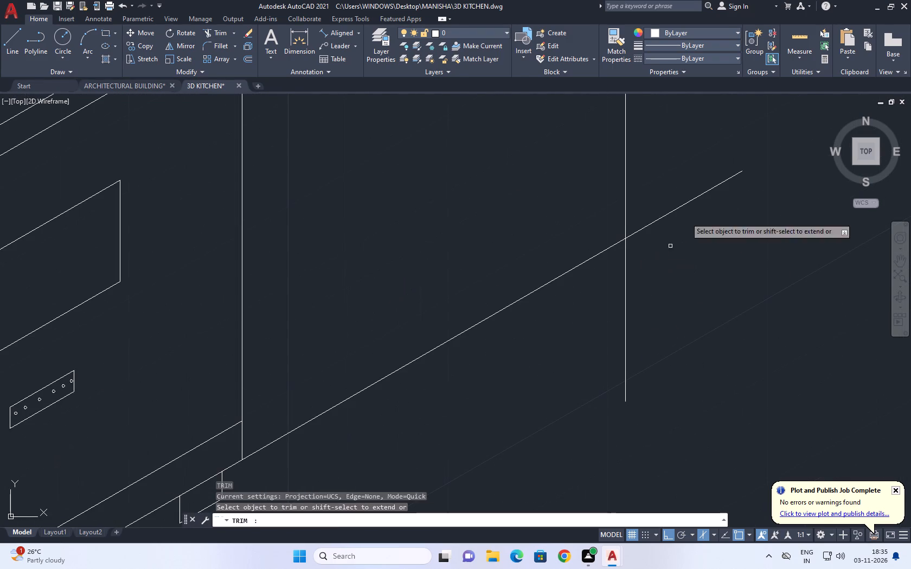
click(699, 166)
drag(607, 323, 592, 361)
scroll(644, 334, down, 6)
key(Escape)
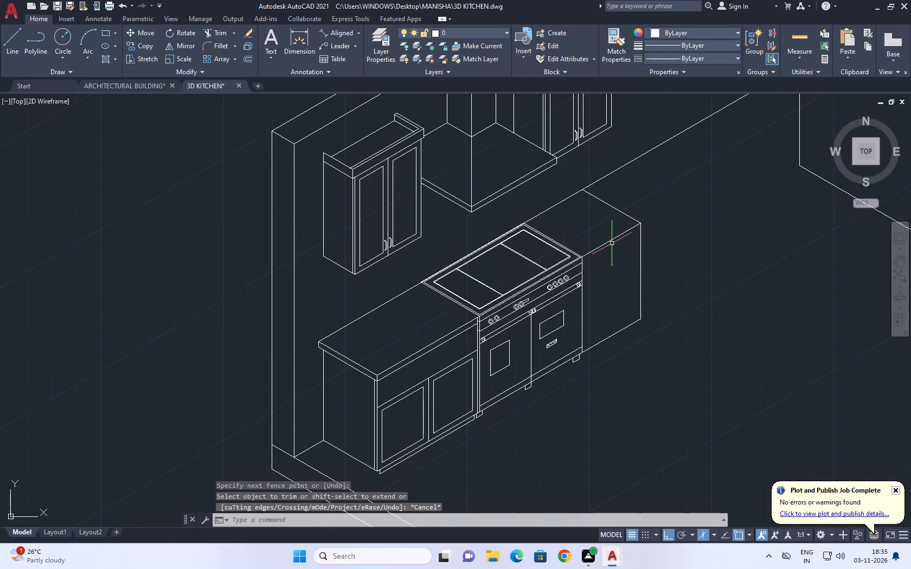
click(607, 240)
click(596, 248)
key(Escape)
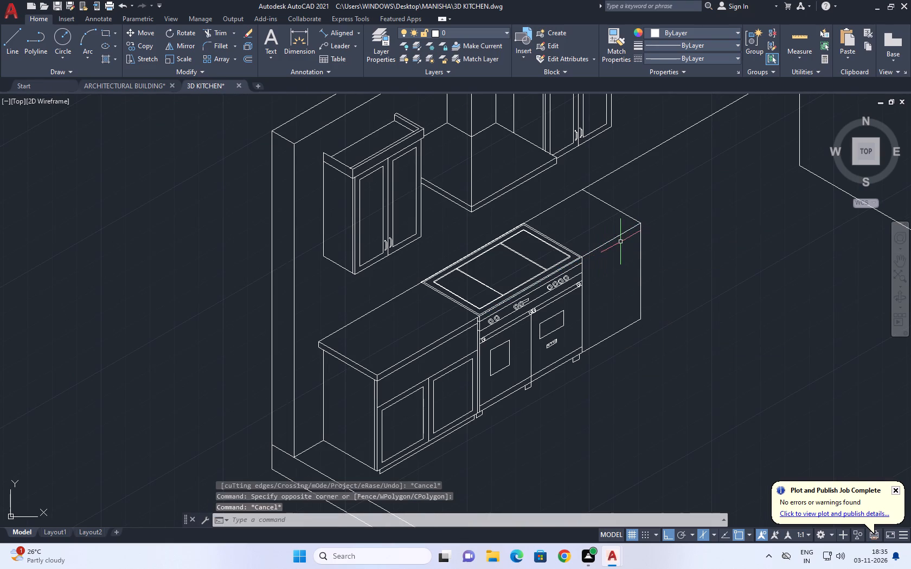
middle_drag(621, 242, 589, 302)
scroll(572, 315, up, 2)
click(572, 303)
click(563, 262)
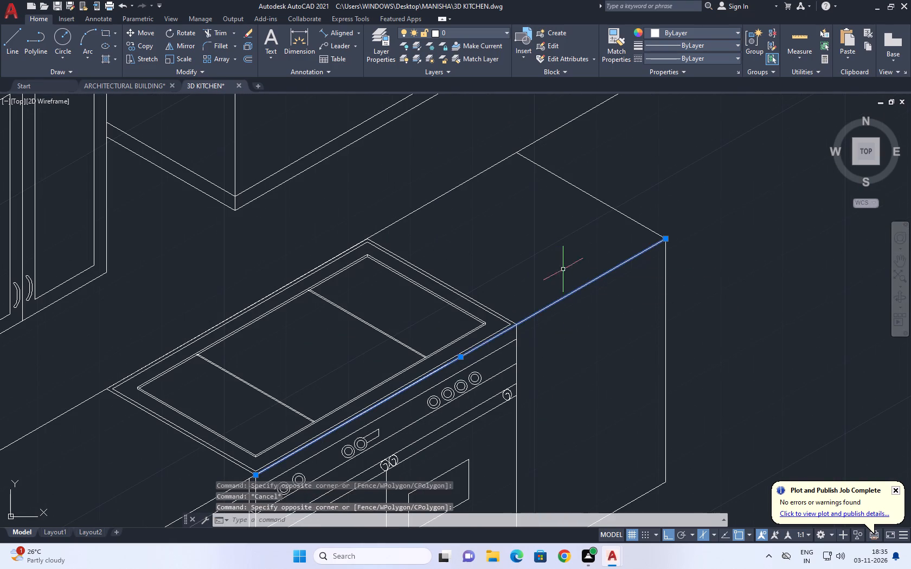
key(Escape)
Draw a 30° line from the stove top's inner front corner, parallel to the counter's front edge and past its end edge.
middle_drag(602, 287, 598, 359)
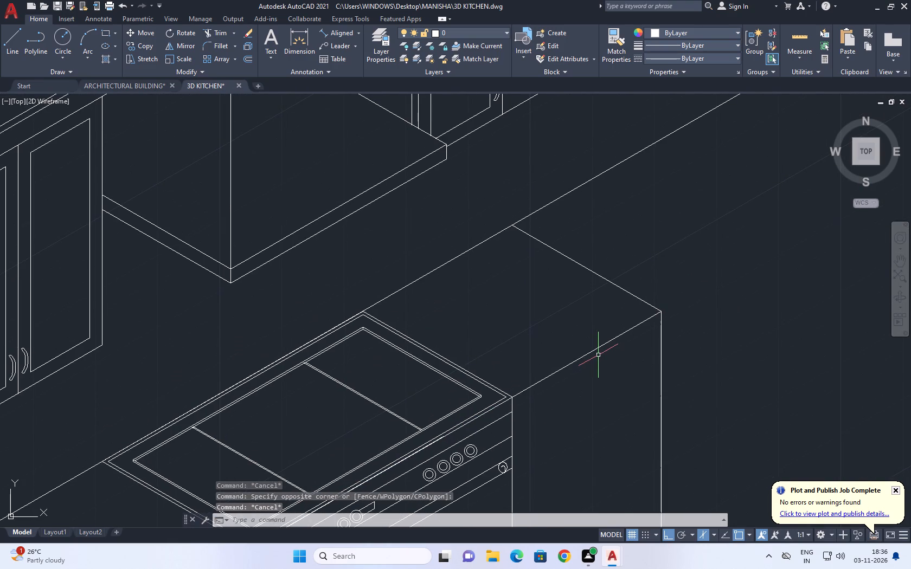
middle_drag(554, 390, 537, 340)
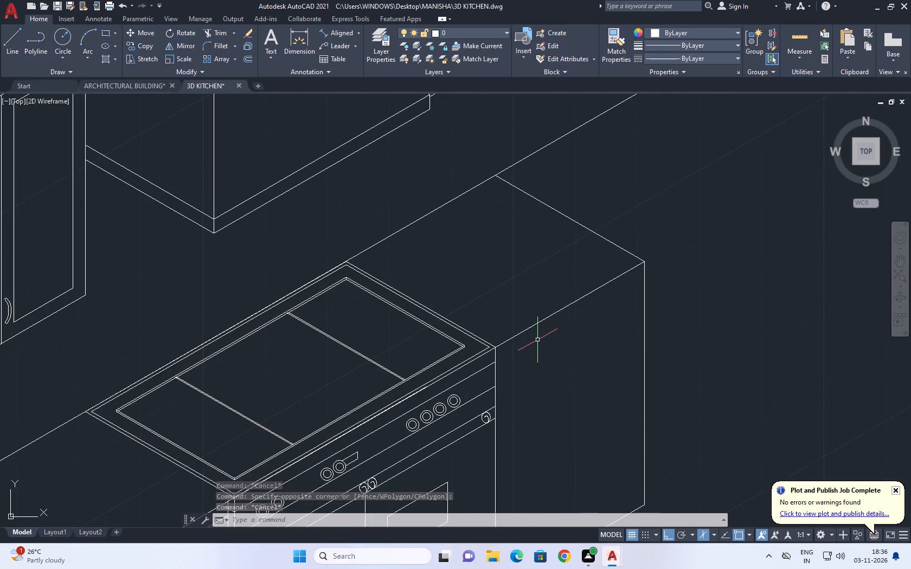
text(L)
key(space)
click(486, 345)
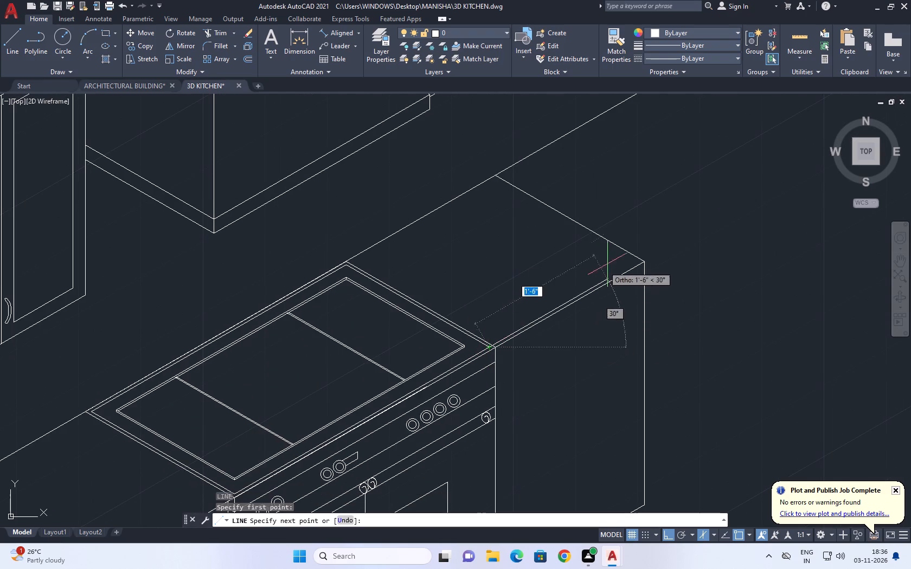
click(677, 237)
key(Escape)
Trim the new parallel line inside the stove top's border and beyond the counter's end edge.
text(TR)
key(space)
scroll(492, 342, up, 2)
click(486, 355)
scroll(499, 341, down, 2)
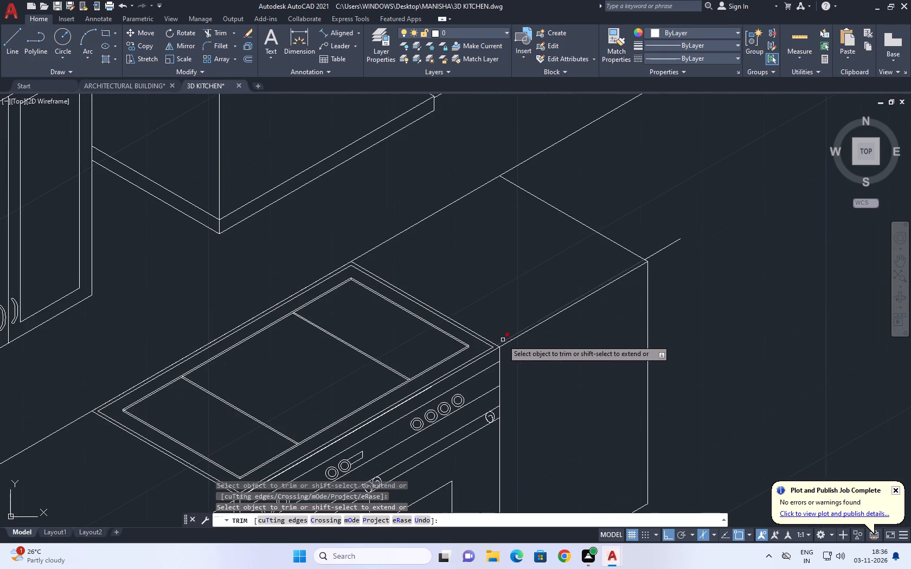
scroll(658, 244, up, 1)
click(666, 254)
click(657, 236)
click(663, 280)
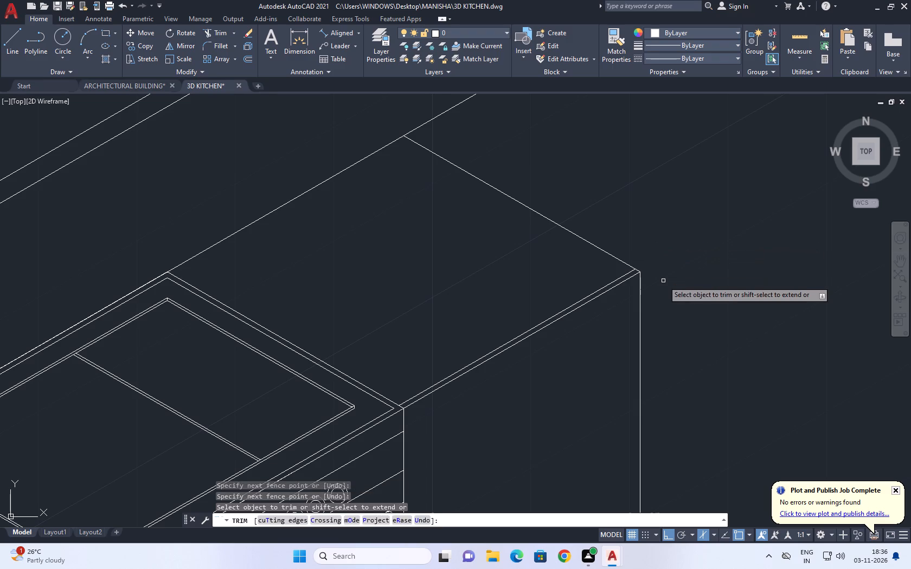
key(Escape)
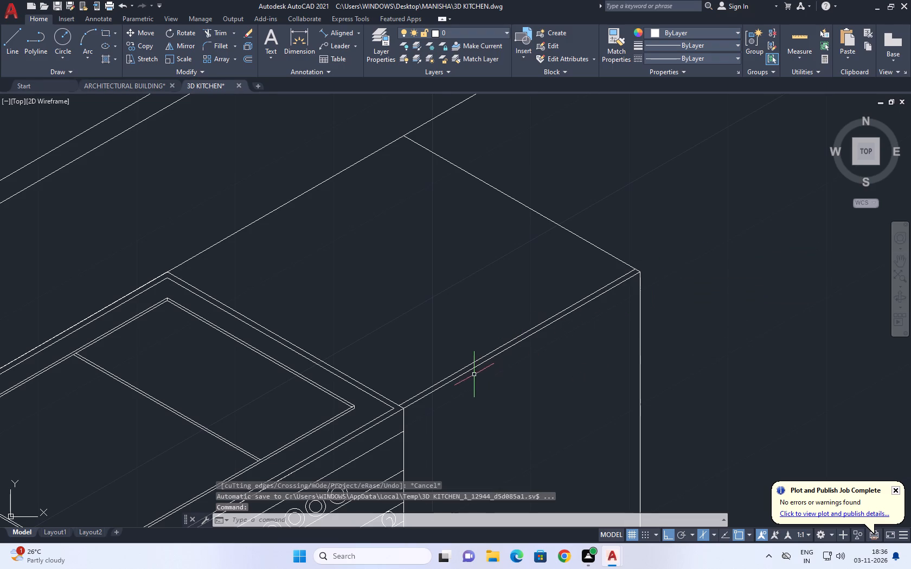
Erase the inner border line along the side of the stove top facing the new counter.
middle_drag(373, 376, 374, 356)
scroll(374, 356, up, 3)
click(381, 389)
click(379, 375)
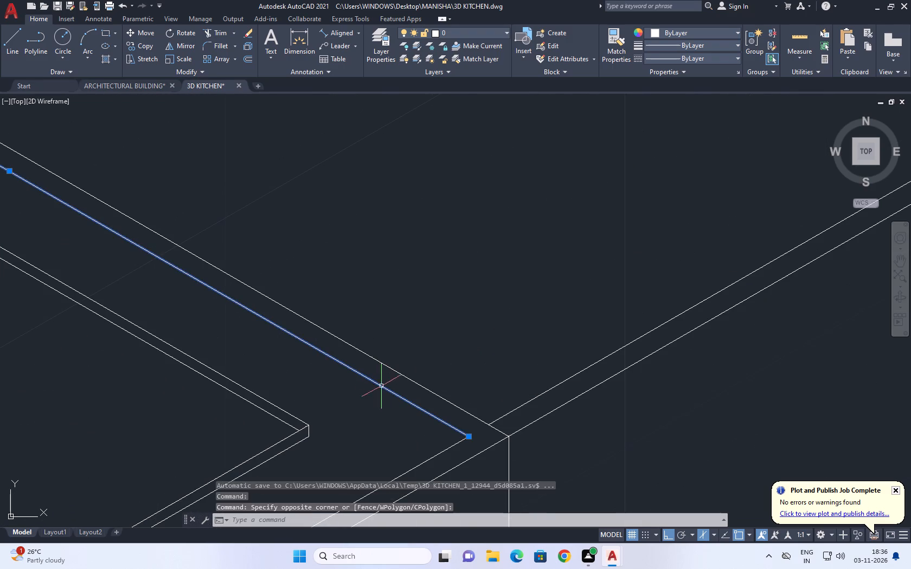
key(Delete)
scroll(442, 388, down, 4)
middle_drag(306, 311, 323, 352)
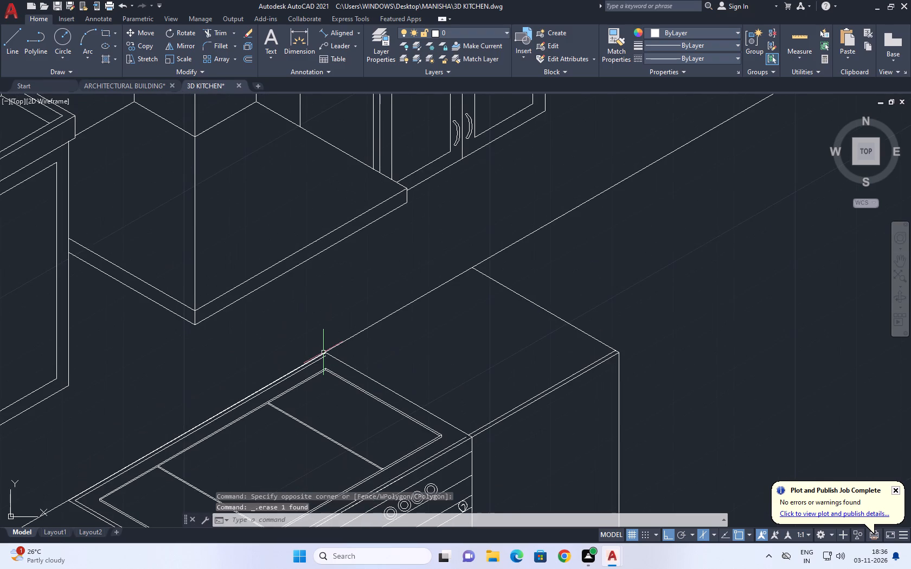
Extend the stove top's inner back and front border lines to the side edge facing the new counter.
text(EX)
key(space)
scroll(322, 364, up, 2)
click(322, 346)
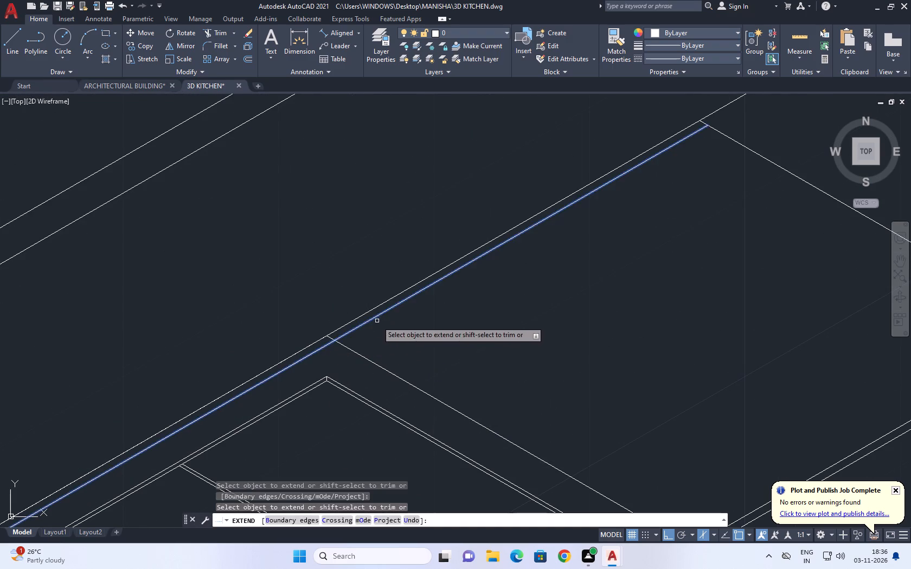
scroll(409, 332, down, 2)
scroll(510, 430, up, 2)
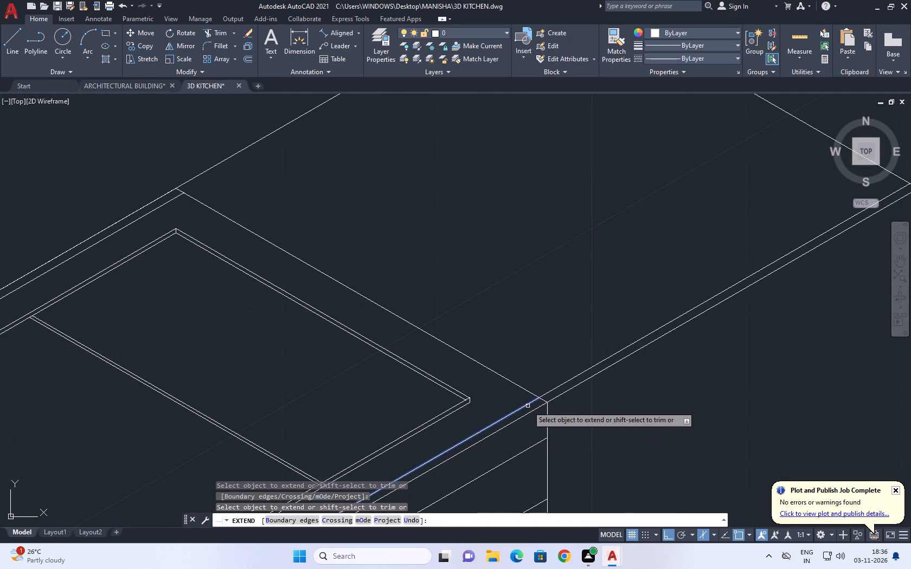
click(528, 406)
scroll(549, 370, down, 4)
key(Escape)
Divide the new base cabinet's outer vertical edge into 4 equal segments.
middle_drag(622, 360, 593, 389)
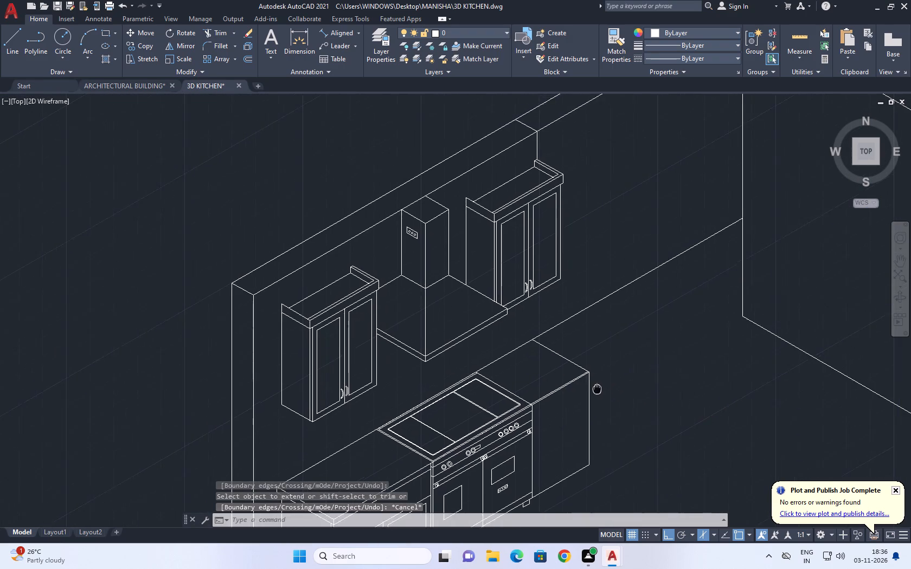
middle_drag(593, 389, 521, 344)
scroll(511, 371, up, 1)
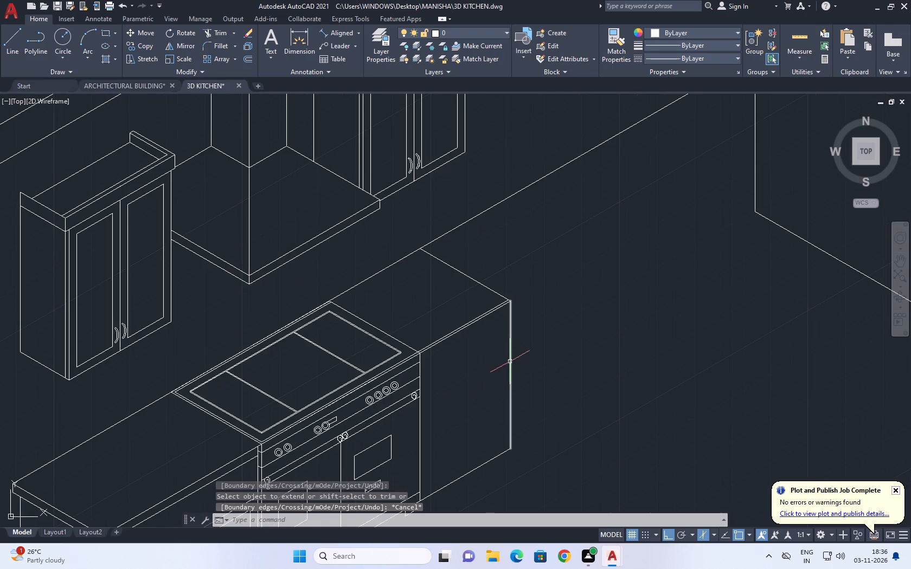
click(510, 361)
key(c)
key(Escape)
click(515, 367)
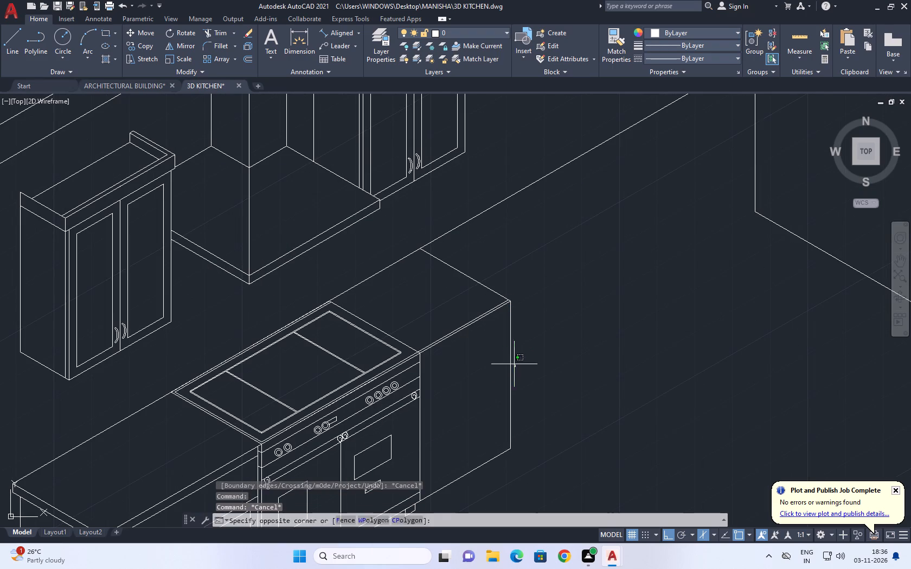
drag(491, 375, 481, 380)
key(d)
text(IV)
key(space)
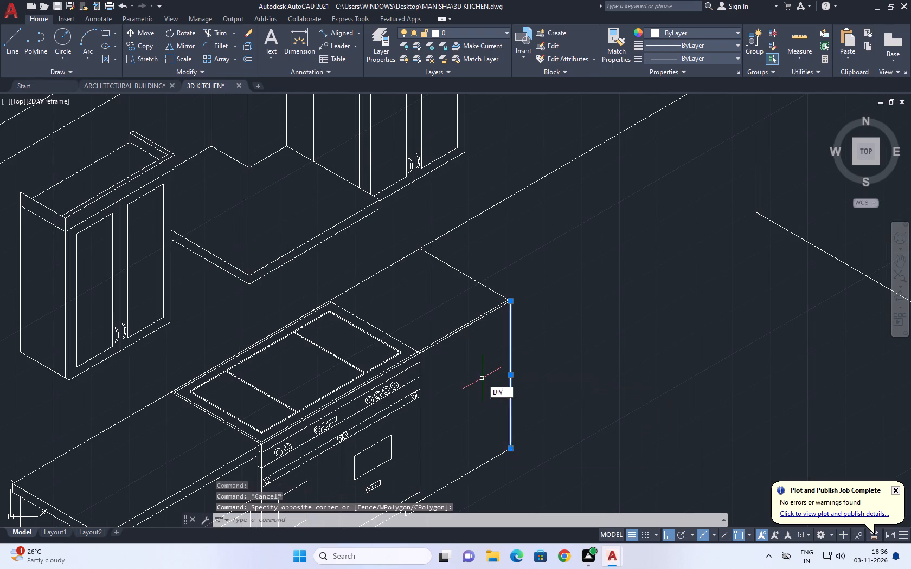
click(510, 373)
key(4)
key(space)
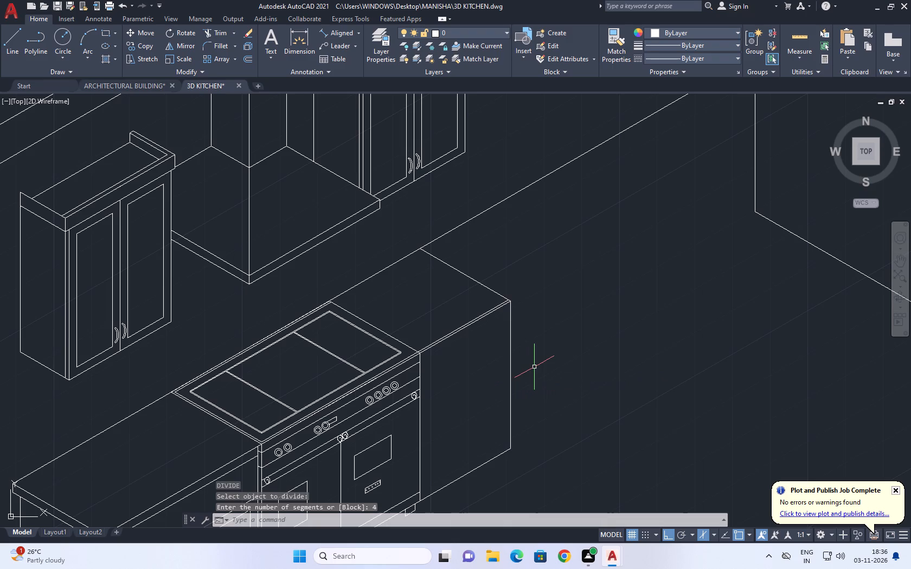
key(apostrophe)
key(Escape)
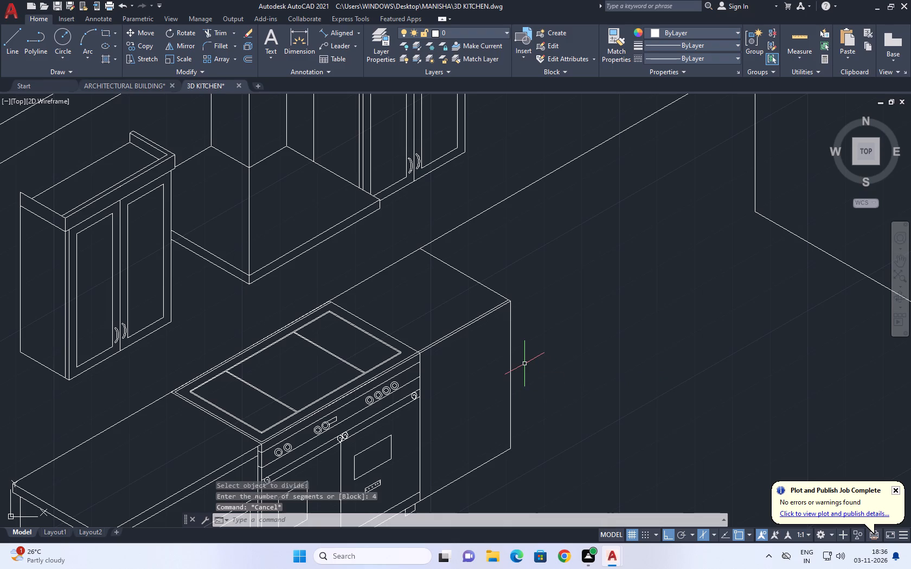
Draw a line from the cabinet edge's upper division point, parallel to the counter front, to just past the stove's side edge.
key(l)
key(space)
click(511, 337)
scroll(418, 382, up, 1)
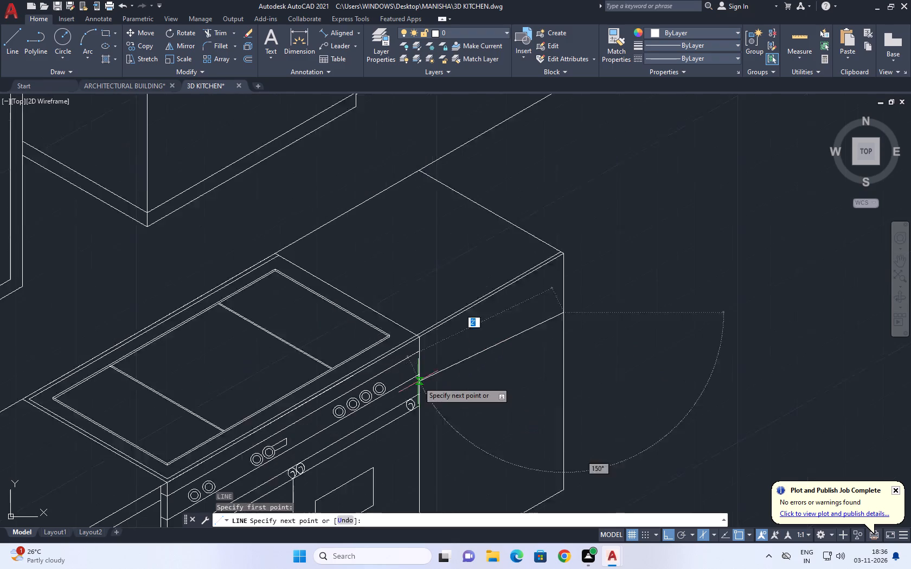
scroll(418, 382, up, 3)
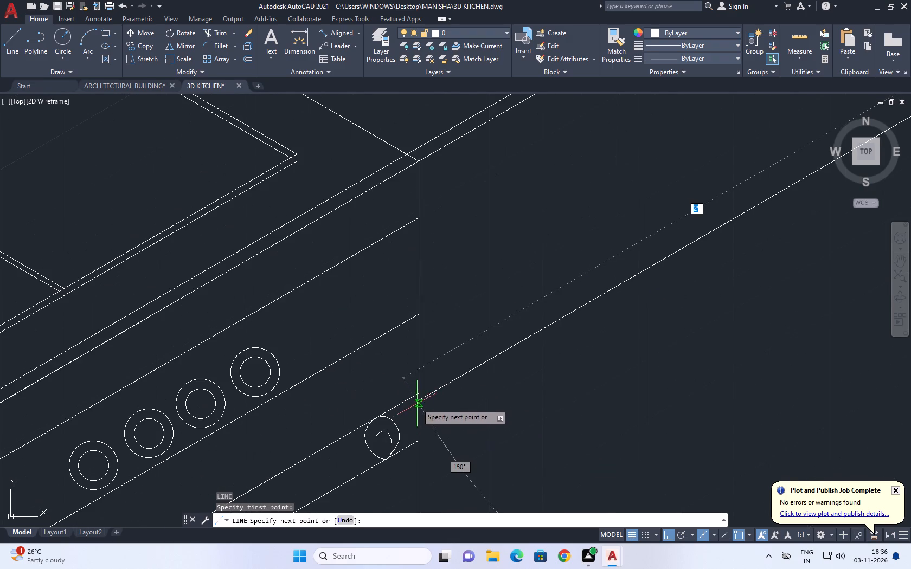
click(405, 411)
key(Escape)
Draw a second parallel line from the middle division point across the cabinet front to just past the stove's side edge.
scroll(450, 346, down, 2)
key(space)
middle_drag(518, 378, 506, 267)
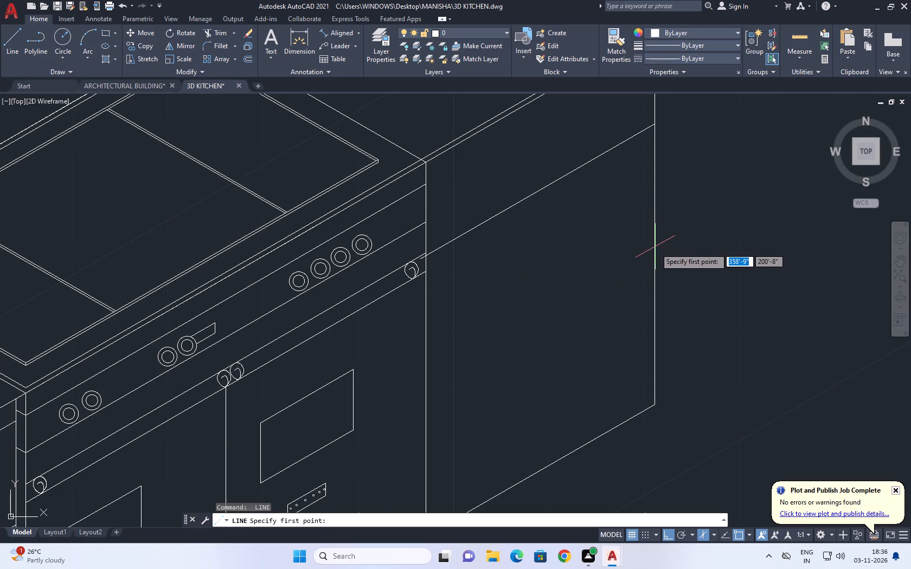
scroll(655, 249, down, 3)
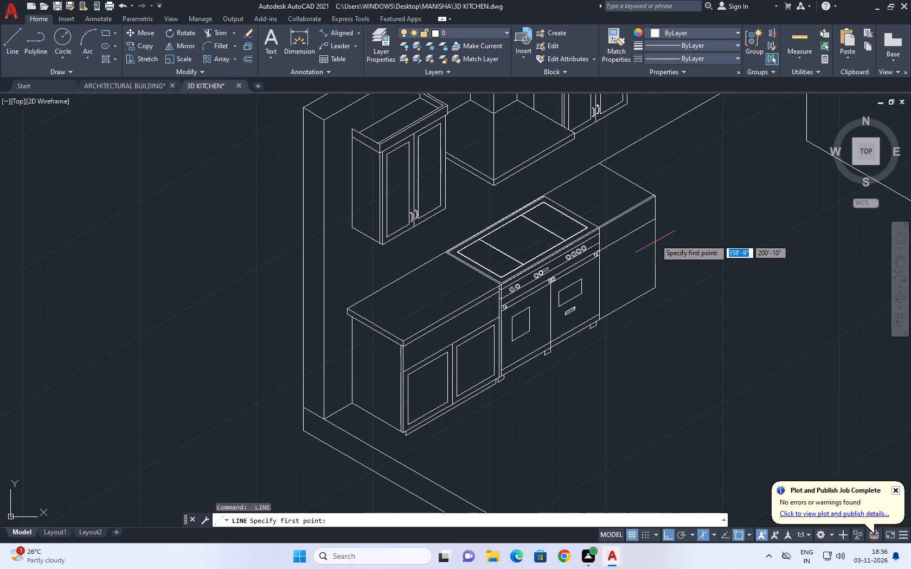
click(654, 243)
scroll(611, 275, up, 2)
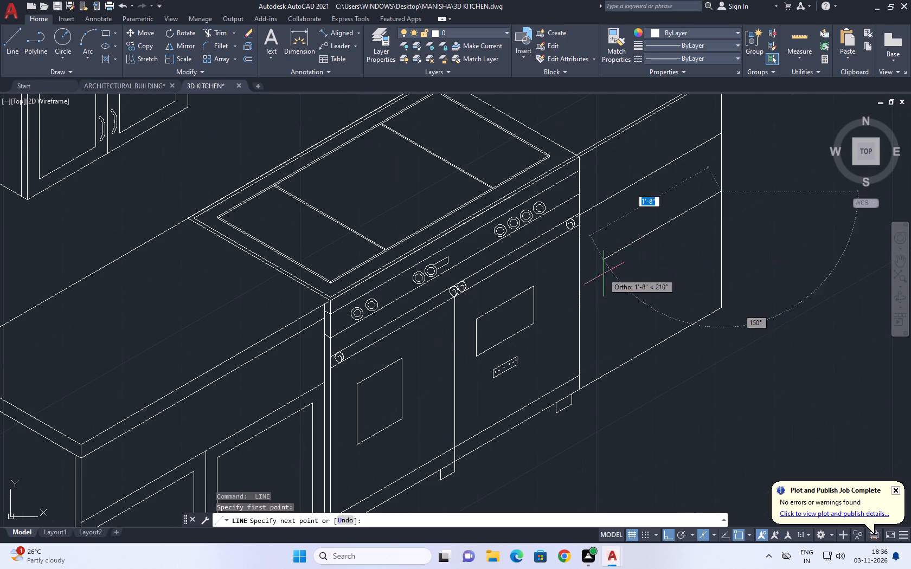
click(568, 277)
key(space)
key(space)
middle_drag(731, 253, 709, 256)
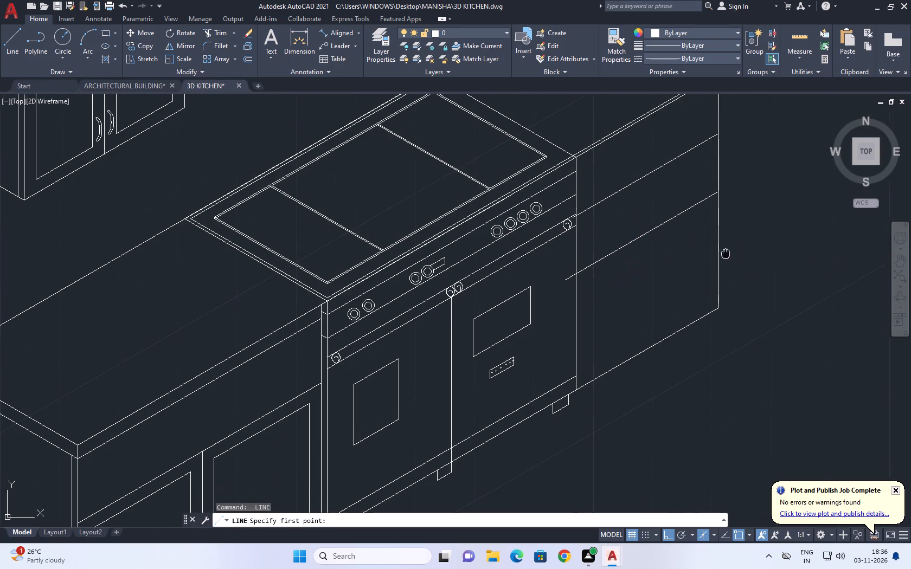
middle_drag(709, 256, 662, 255)
key(Escape)
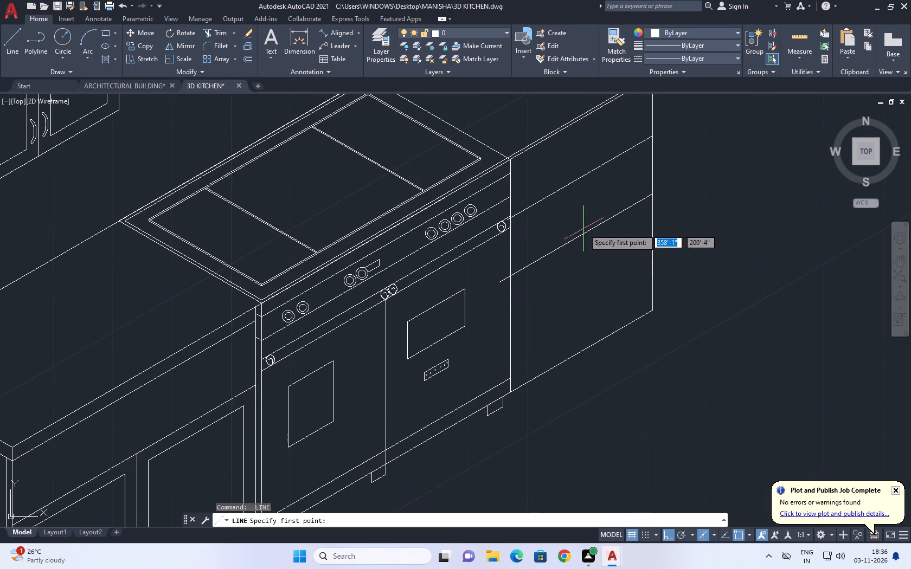
key(Escape)
Move both new dividing lines on the cabinet front slightly straight down.
click(596, 157)
drag(580, 256, 575, 288)
middle_drag(587, 281, 579, 298)
text(M)
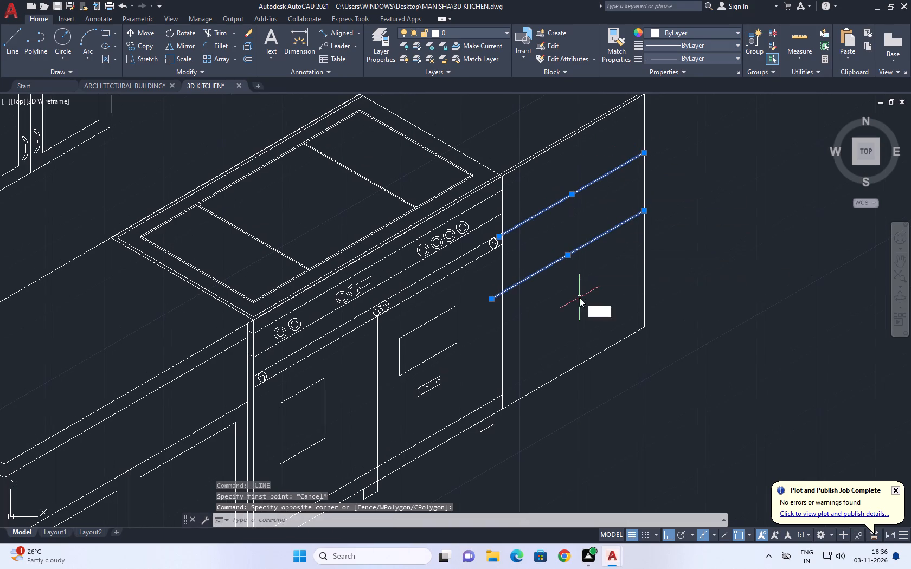
key(space)
click(579, 298)
click(579, 311)
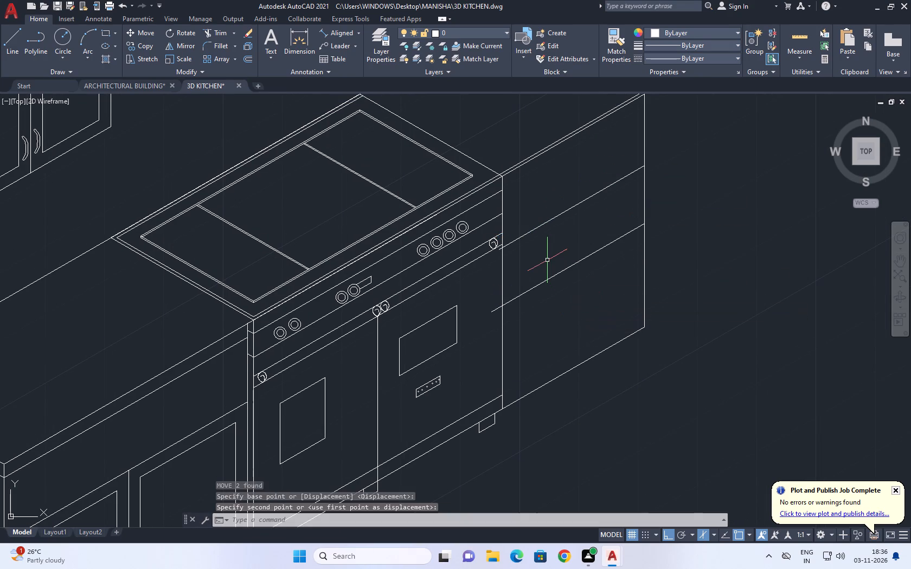
Trim the ends of both dividing lines that overshoot the stove's side edge.
text(TR)
key(space)
scroll(522, 265, up, 2)
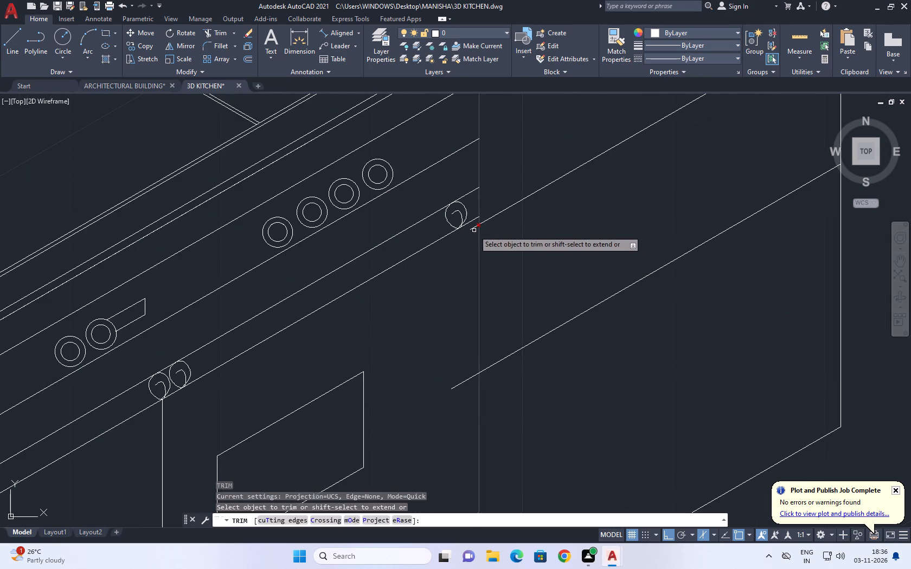
click(474, 230)
click(472, 225)
click(467, 380)
scroll(465, 372, down, 5)
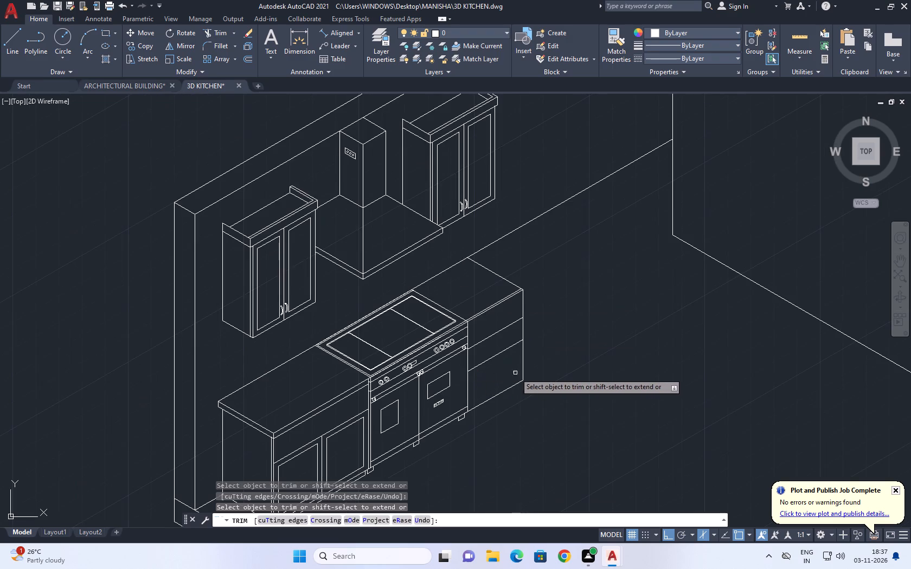
key(Escape)
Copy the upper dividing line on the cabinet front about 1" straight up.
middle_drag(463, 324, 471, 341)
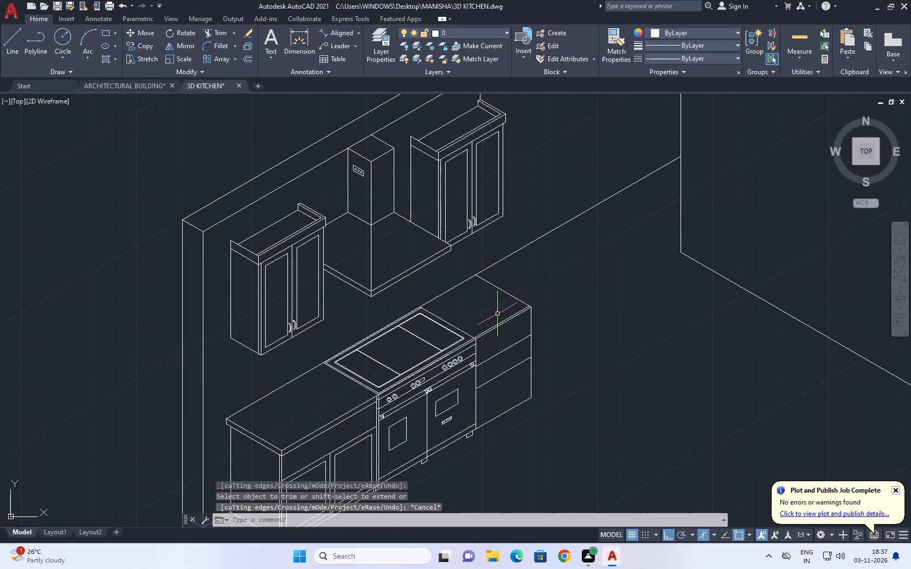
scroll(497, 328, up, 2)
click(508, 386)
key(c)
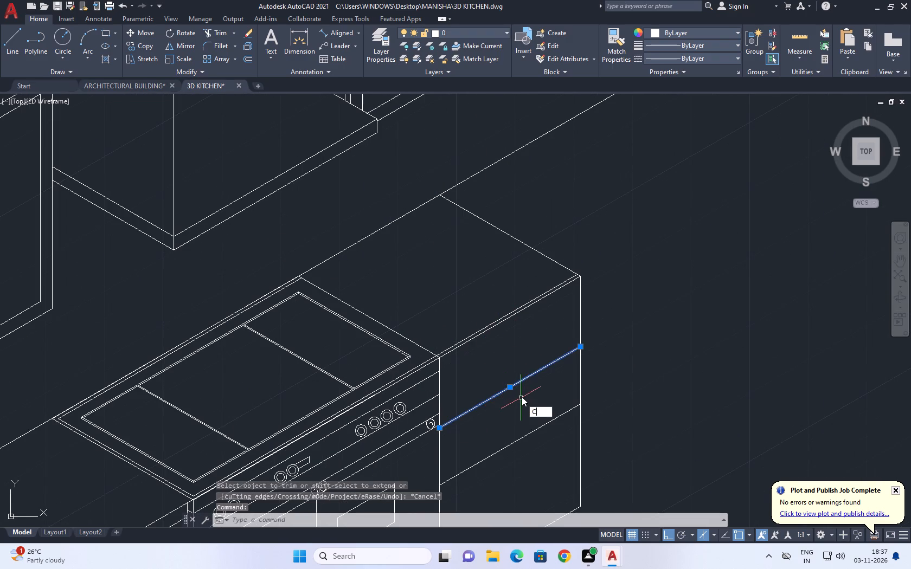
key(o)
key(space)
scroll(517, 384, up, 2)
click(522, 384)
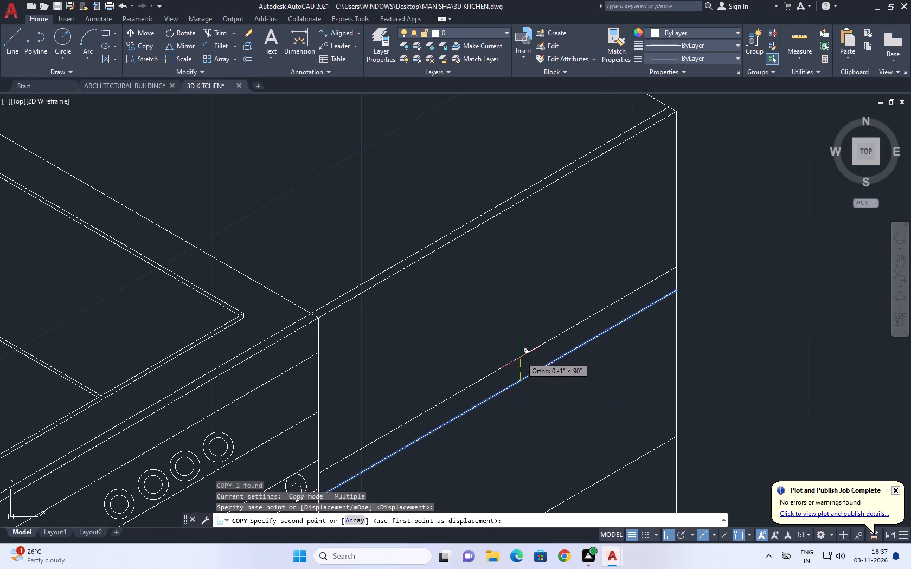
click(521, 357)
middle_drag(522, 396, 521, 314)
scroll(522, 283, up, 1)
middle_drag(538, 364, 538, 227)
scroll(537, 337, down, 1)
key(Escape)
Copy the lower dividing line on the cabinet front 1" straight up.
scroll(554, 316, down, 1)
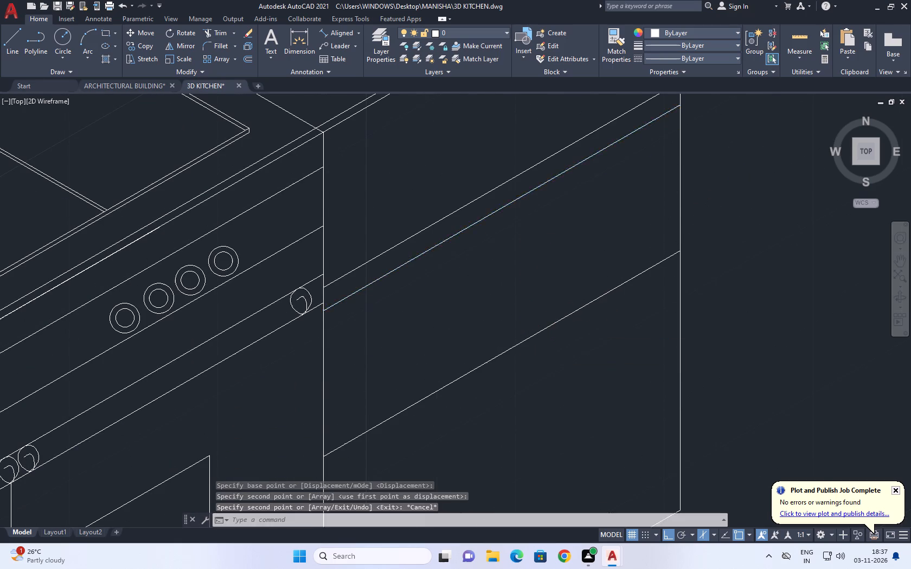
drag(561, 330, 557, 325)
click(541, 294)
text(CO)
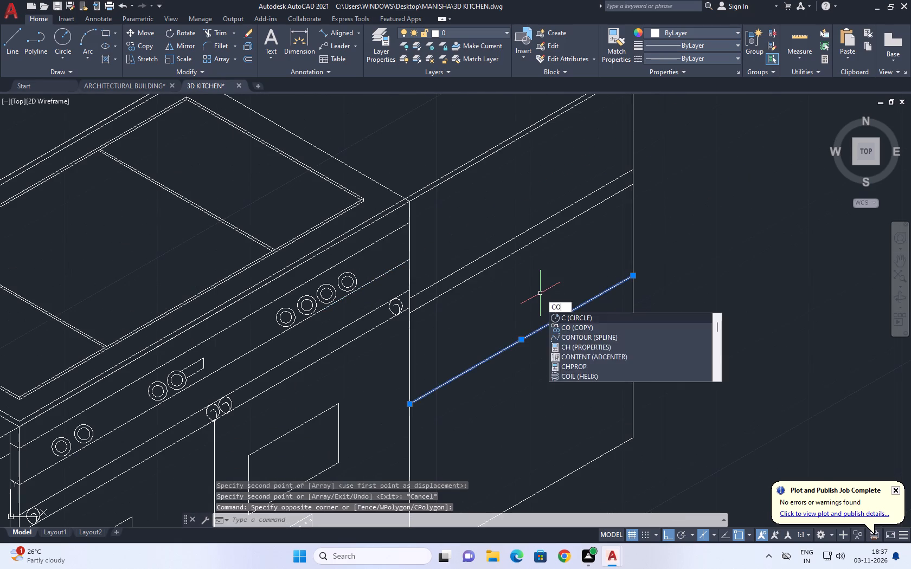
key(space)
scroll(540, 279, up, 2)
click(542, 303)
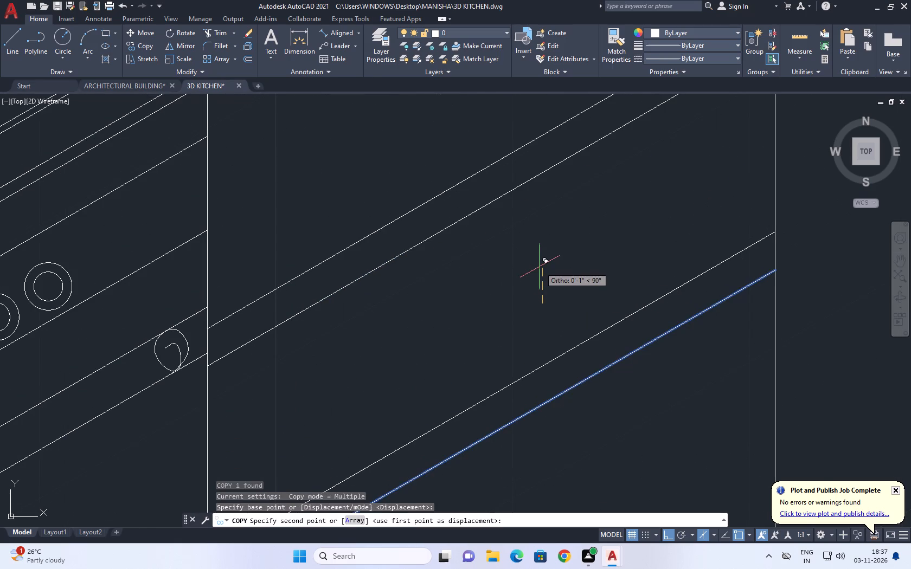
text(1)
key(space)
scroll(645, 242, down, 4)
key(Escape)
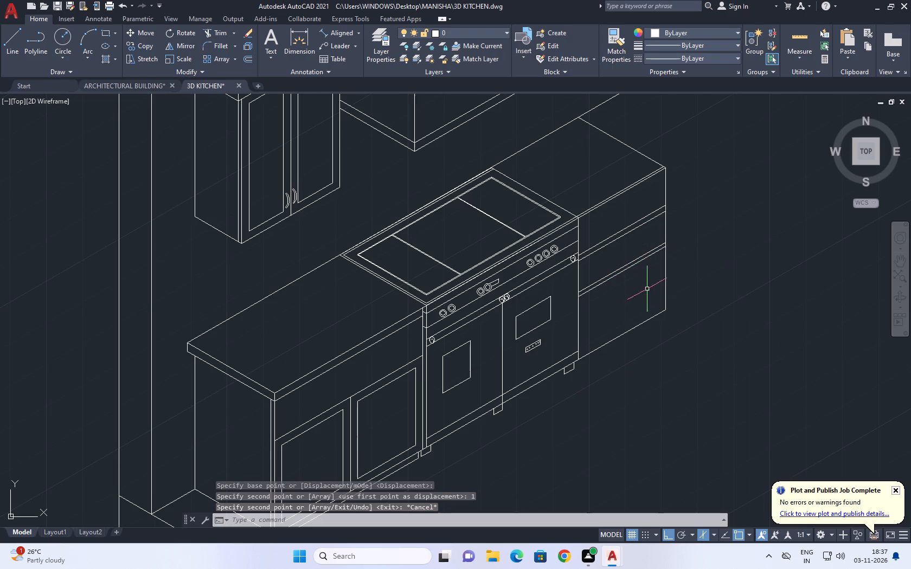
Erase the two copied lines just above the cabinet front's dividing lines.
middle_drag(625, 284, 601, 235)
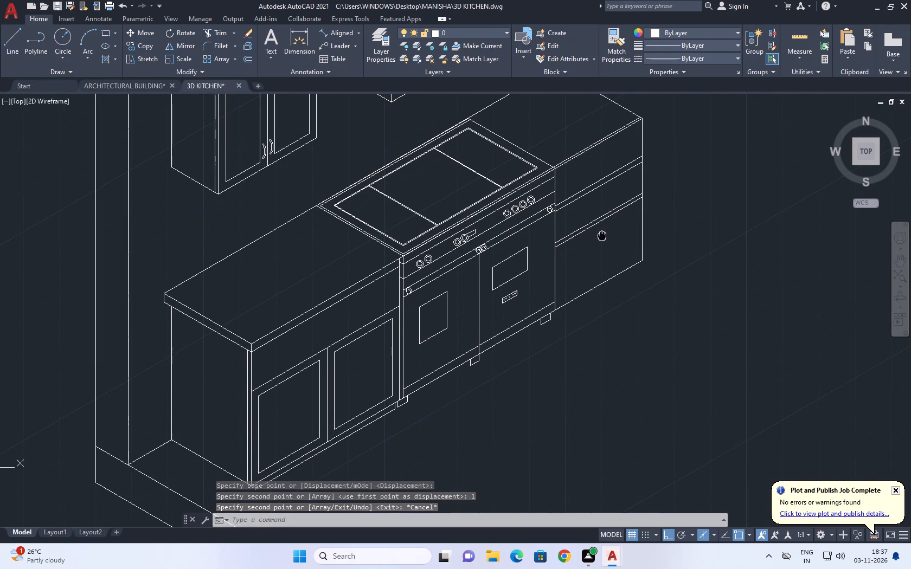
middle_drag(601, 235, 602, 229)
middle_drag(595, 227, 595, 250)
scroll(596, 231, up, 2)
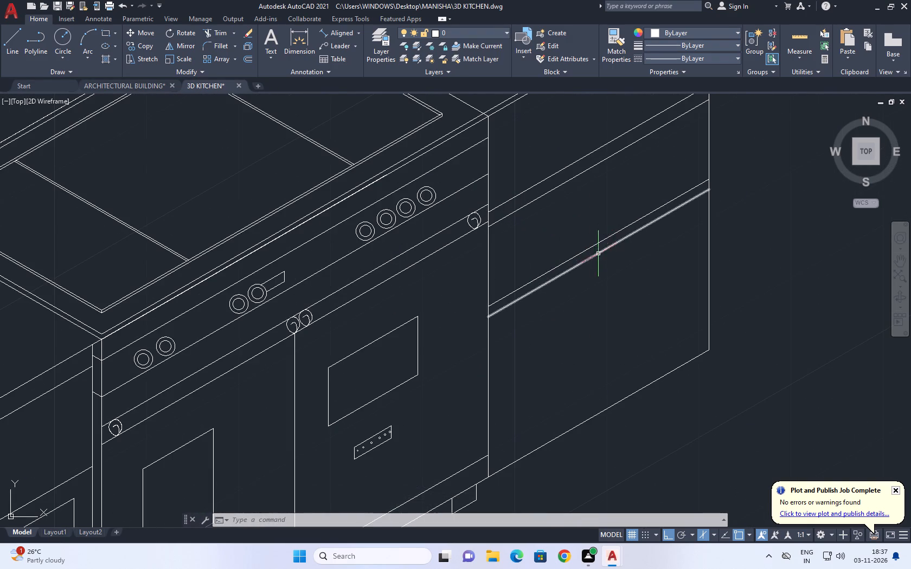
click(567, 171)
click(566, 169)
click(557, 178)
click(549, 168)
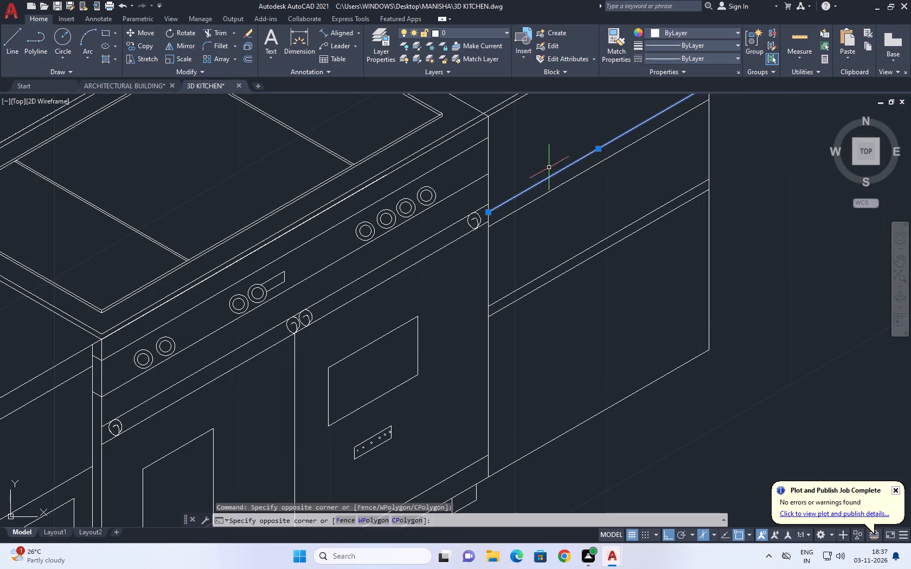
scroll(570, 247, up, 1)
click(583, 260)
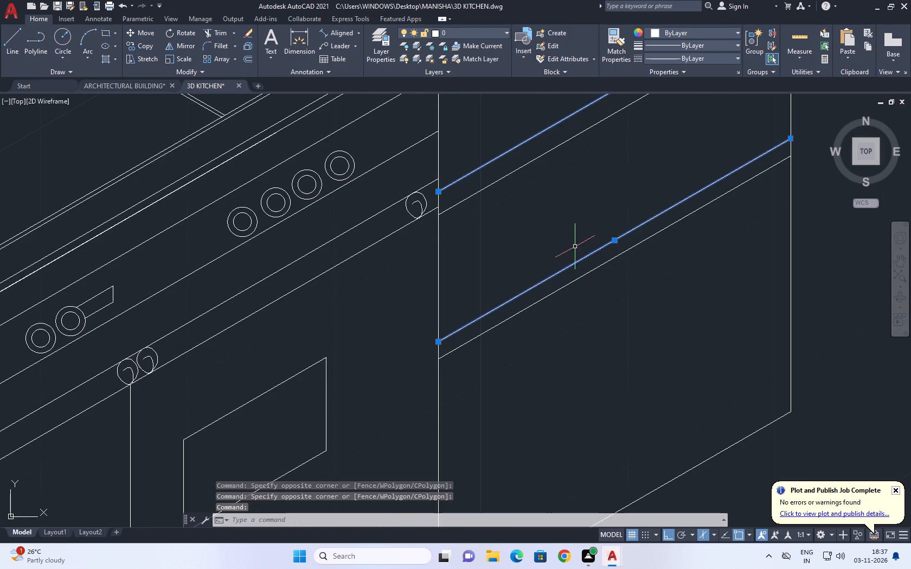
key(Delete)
Copy the upper dividing line on the cabinet front 2" straight up.
middle_drag(561, 204, 572, 314)
drag(570, 299, 557, 267)
click(540, 225)
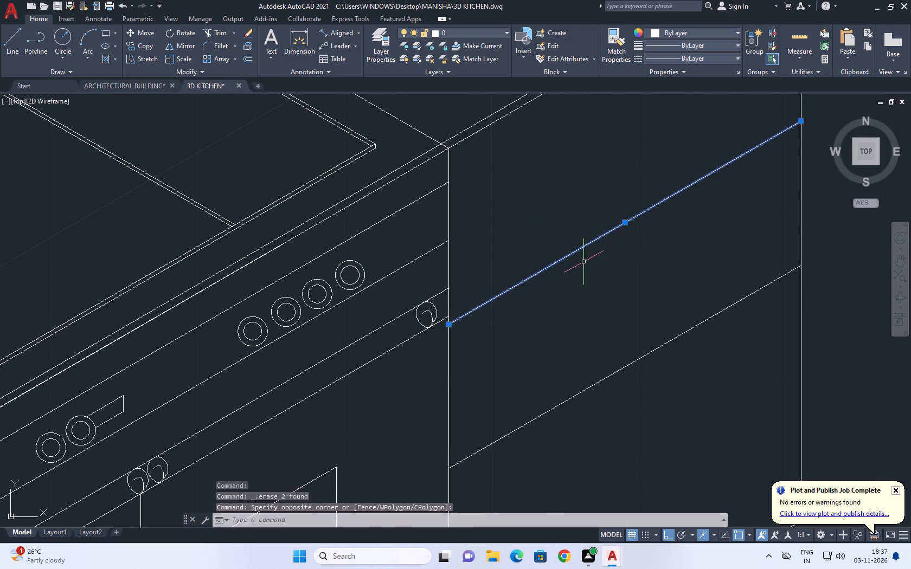
key(c)
key(o)
scroll(566, 293, up, 1)
key(space)
click(560, 267)
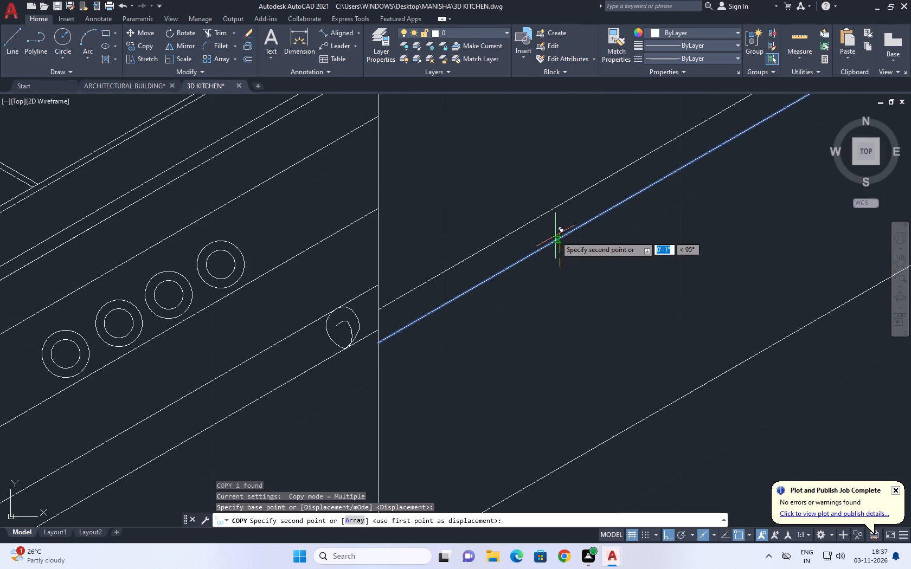
text(2)
key(space)
scroll(555, 238, down, 3)
key(Escape)
Copy the lower dividing line on the cabinet front 2" straight up.
click(567, 295)
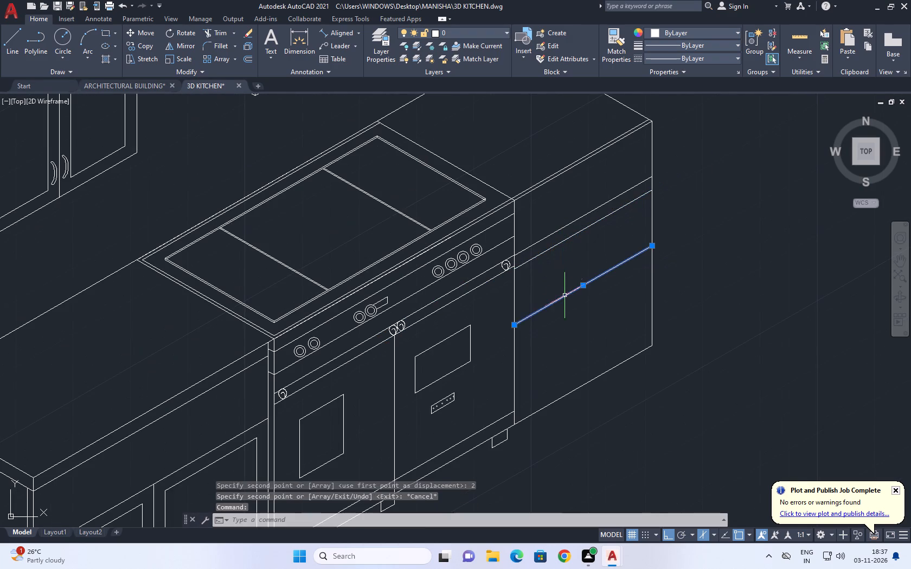
key(c)
key(o)
key(space)
click(569, 286)
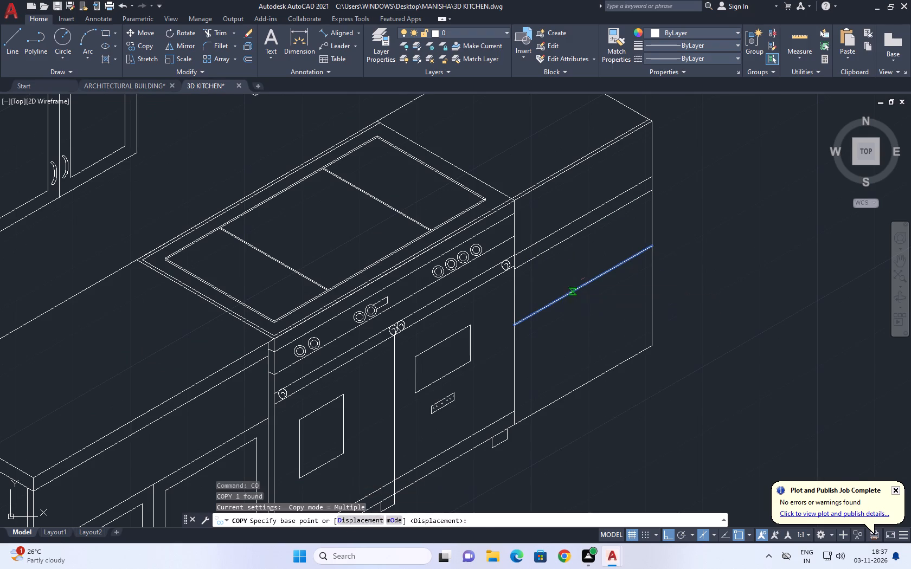
text(2)
key(space)
key(Escape)
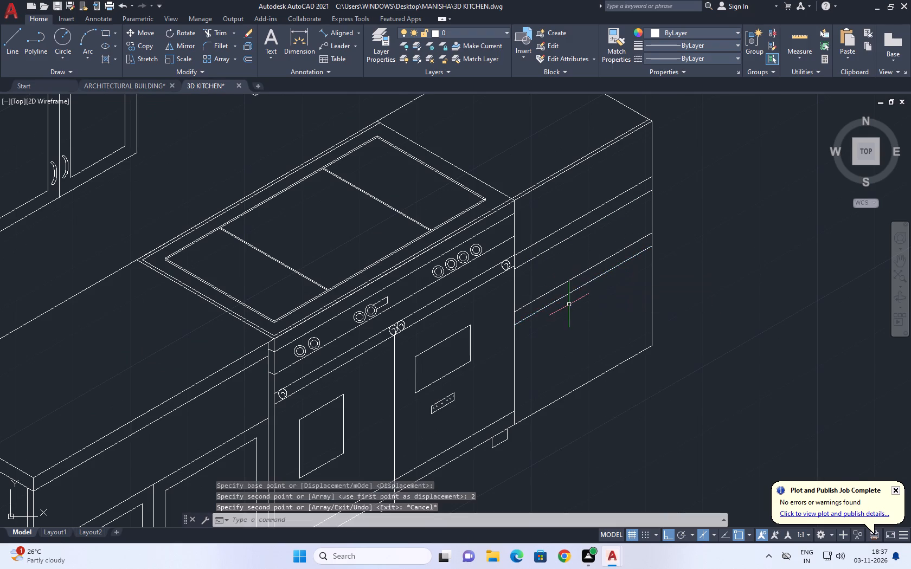
Copy the lower dividing line on the cabinet front 2" straight down.
click(570, 289)
click(567, 312)
key(c)
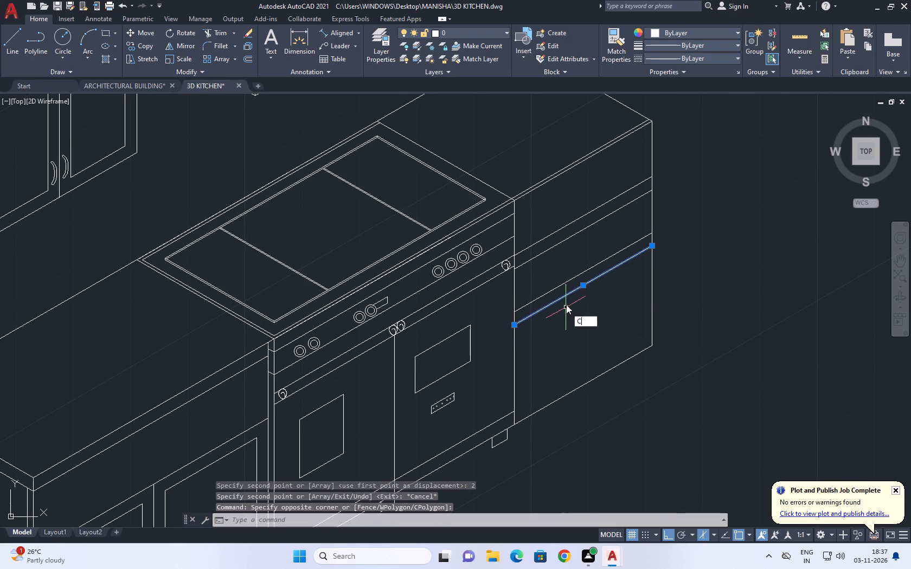
text(O)
key(space)
click(566, 305)
key(2)
key(space)
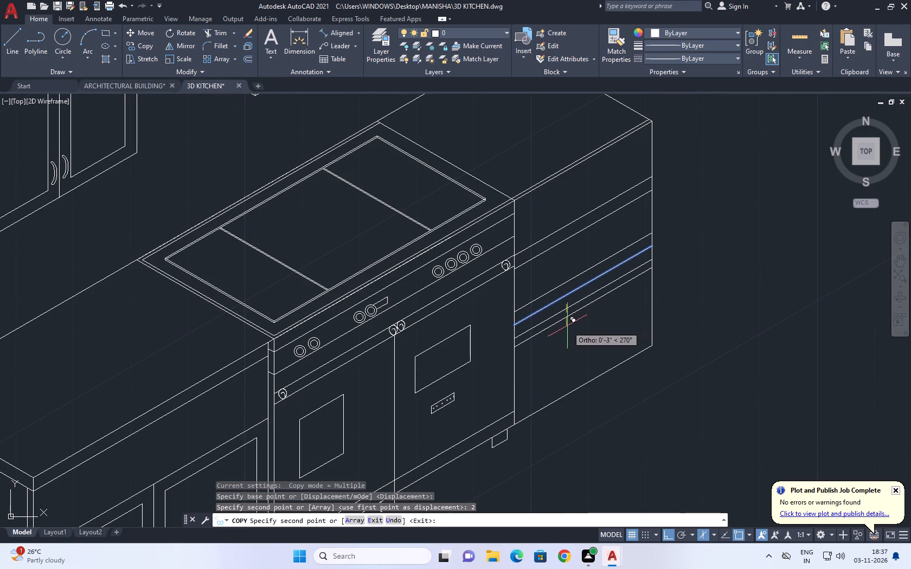
middle_drag(576, 352, 574, 318)
key(Escape)
Copy the bottom edge of the cabinet front 2" straight up.
click(567, 363)
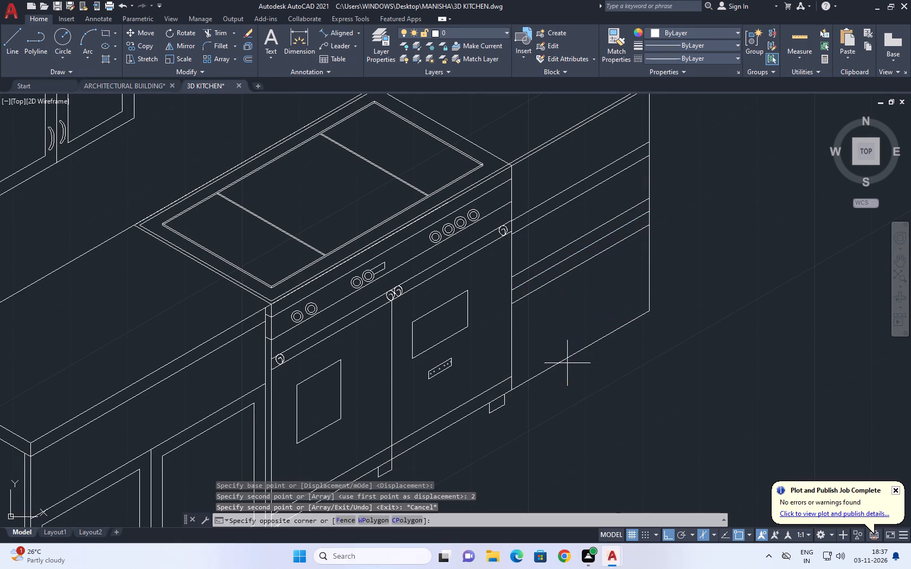
click(564, 357)
text(CO)
key(space)
click(563, 352)
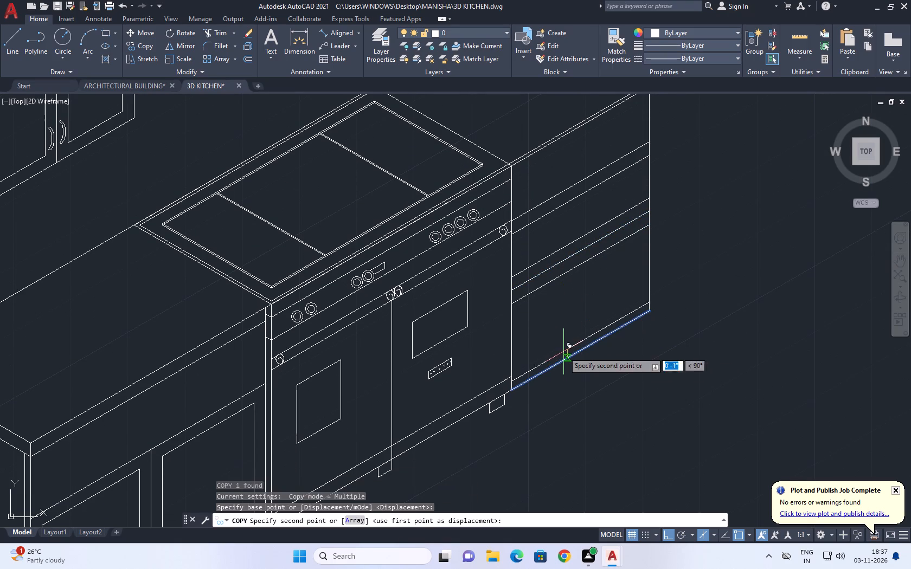
text(2)
key(space)
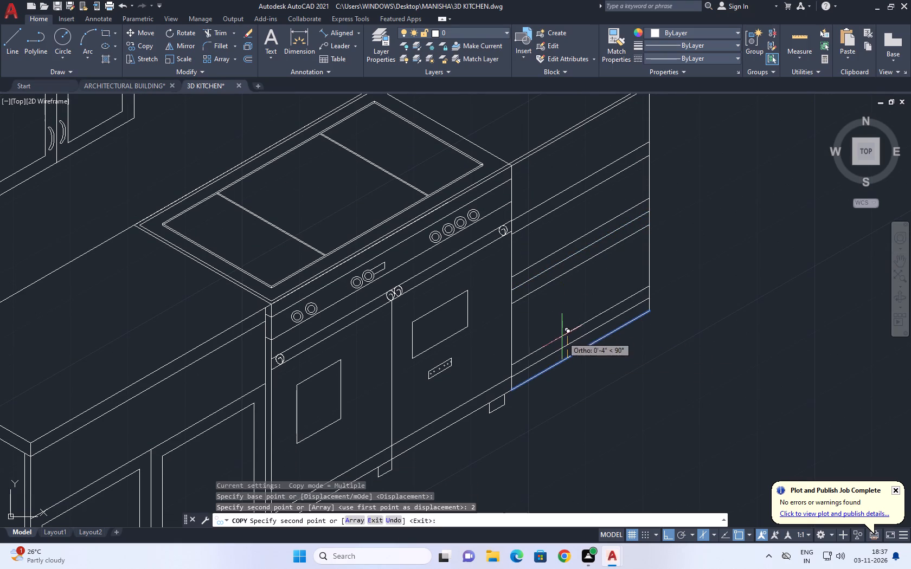
key(Escape)
Copy the vertical edge shared with the stove 2" inward along the cabinet front.
click(525, 325)
click(504, 329)
middle_drag(544, 333, 435, 351)
scroll(435, 351, up, 1)
key(c)
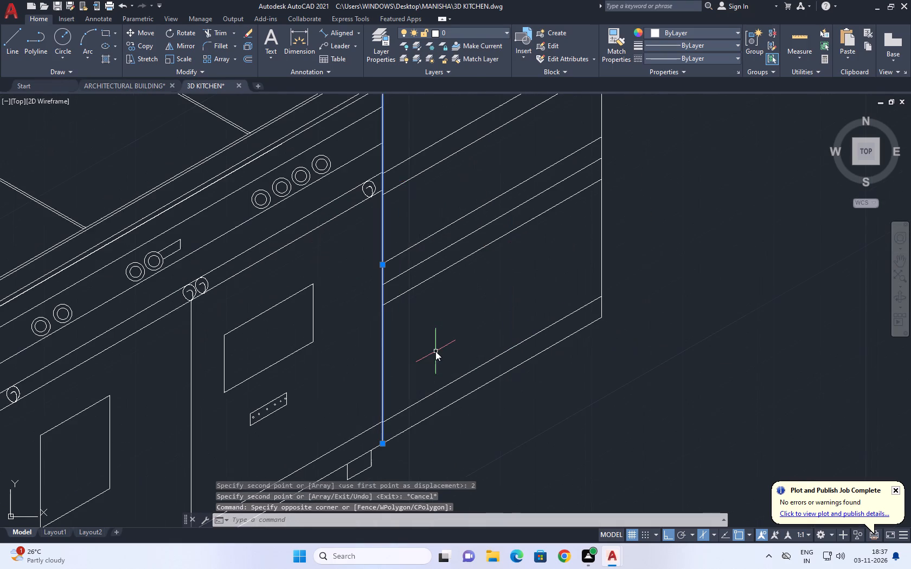
key(o)
key(space)
click(428, 334)
text(2)
key(space)
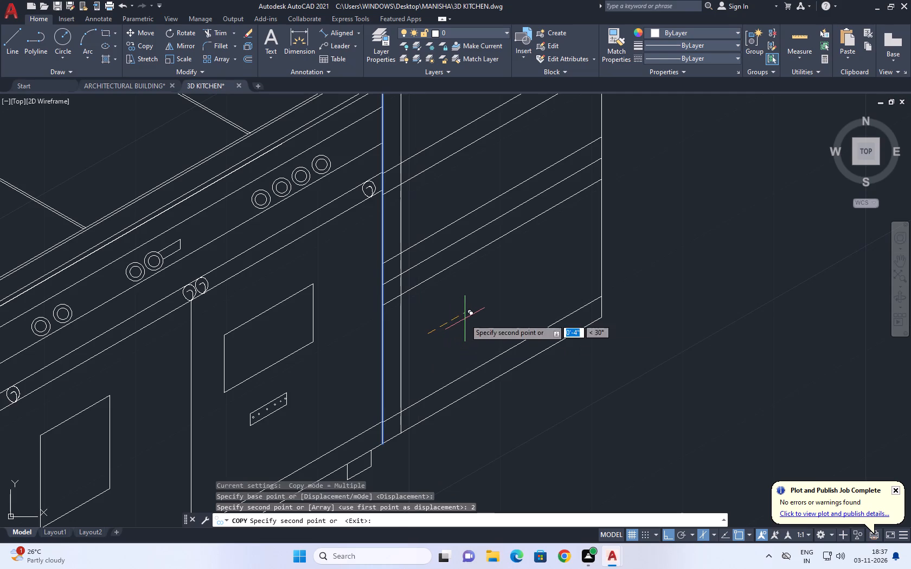
key(Escape)
Copy the outer vertical edge of the cabinet front 2" inward toward the stove.
click(604, 240)
drag(597, 247, 567, 257)
middle_drag(584, 256, 587, 327)
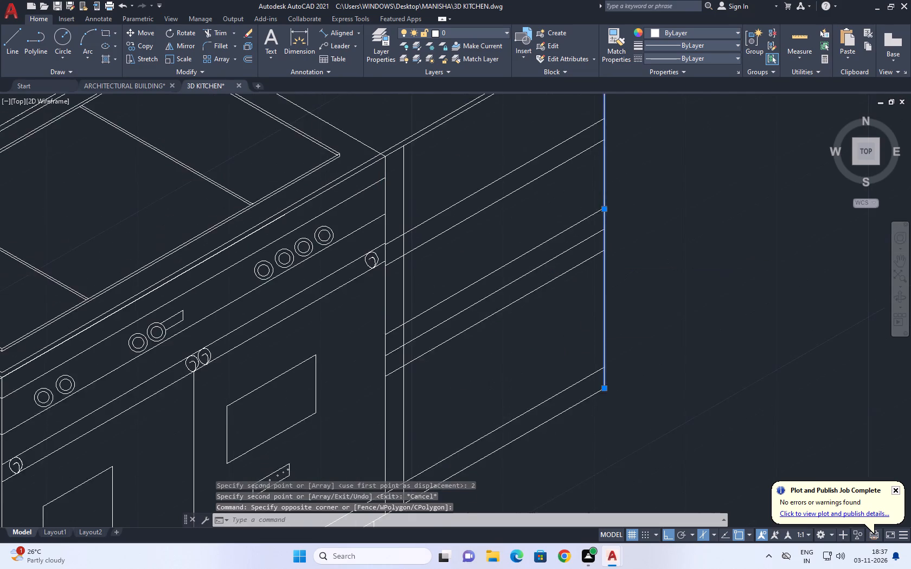
scroll(588, 335, down, 1)
middle_drag(598, 307, 600, 321)
text(CO)
key(space)
click(581, 332)
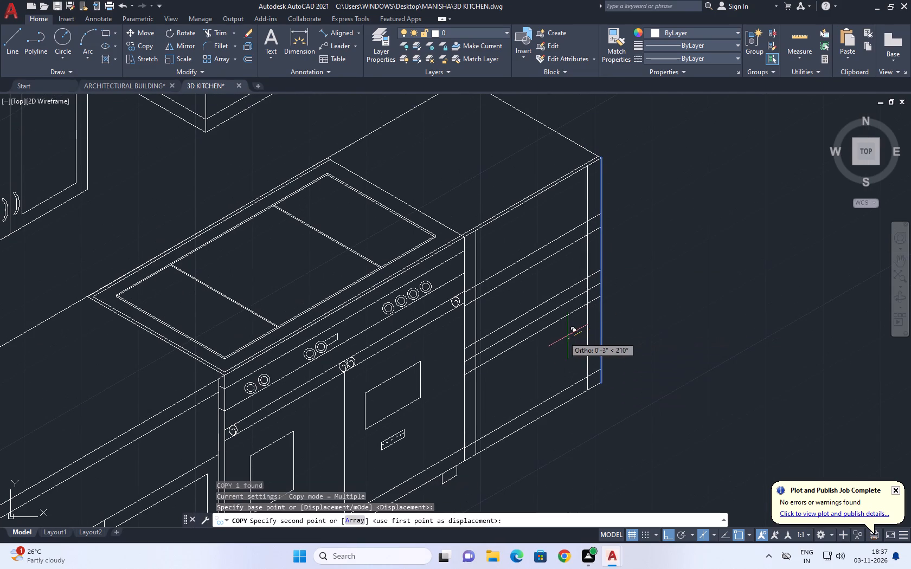
text(2)
key(space)
key(Escape)
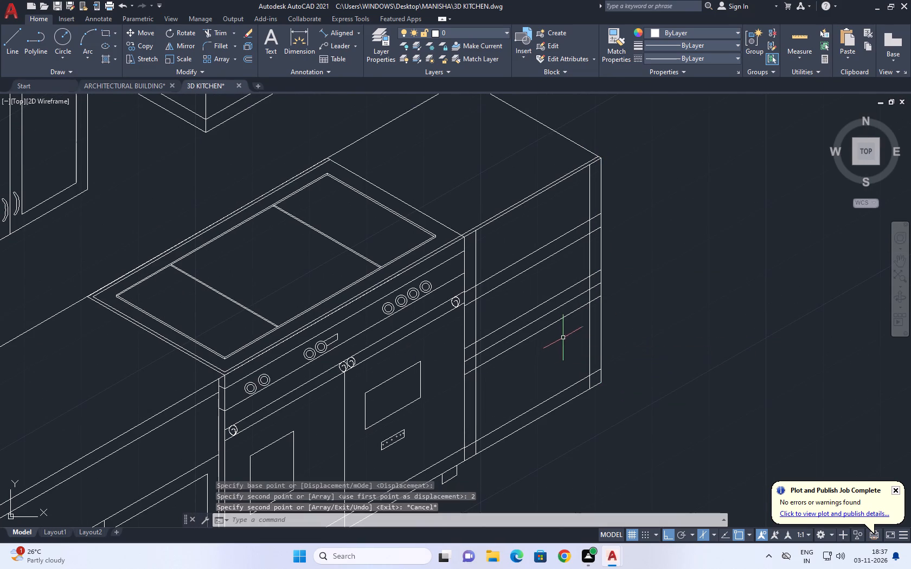
Trim both inset vertical lines above the topmost dividing line on the cabinet front.
middle_drag(582, 228, 594, 294)
text(TR)
scroll(594, 294, up, 1)
key(space)
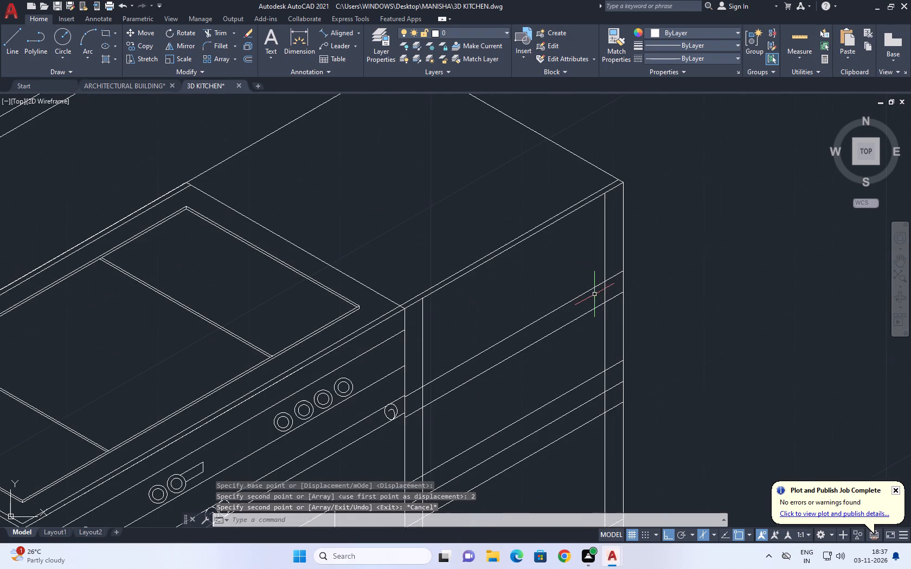
click(422, 340)
click(613, 236)
click(561, 264)
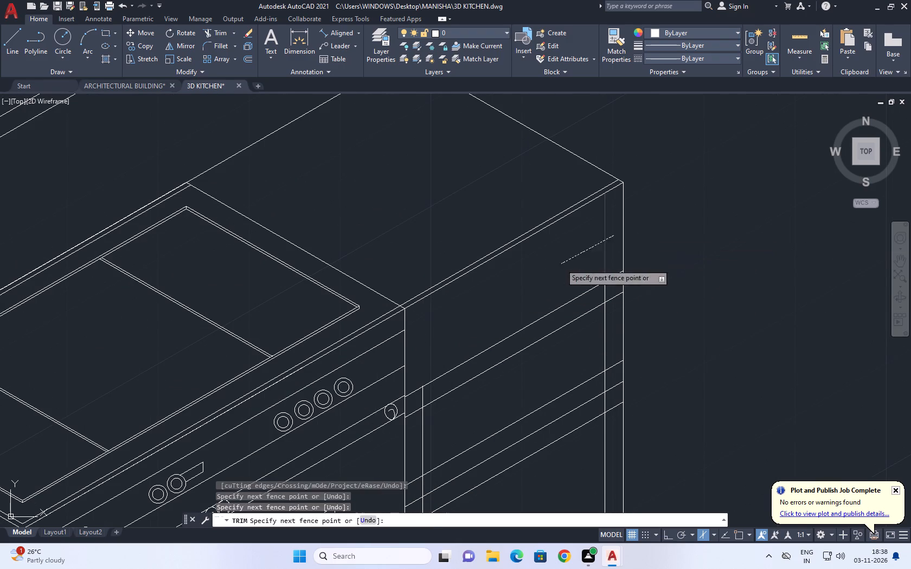
Trim the overhanging line ends at the two stove-side corners of the upper drawer panel.
middle_drag(603, 307, 633, 259)
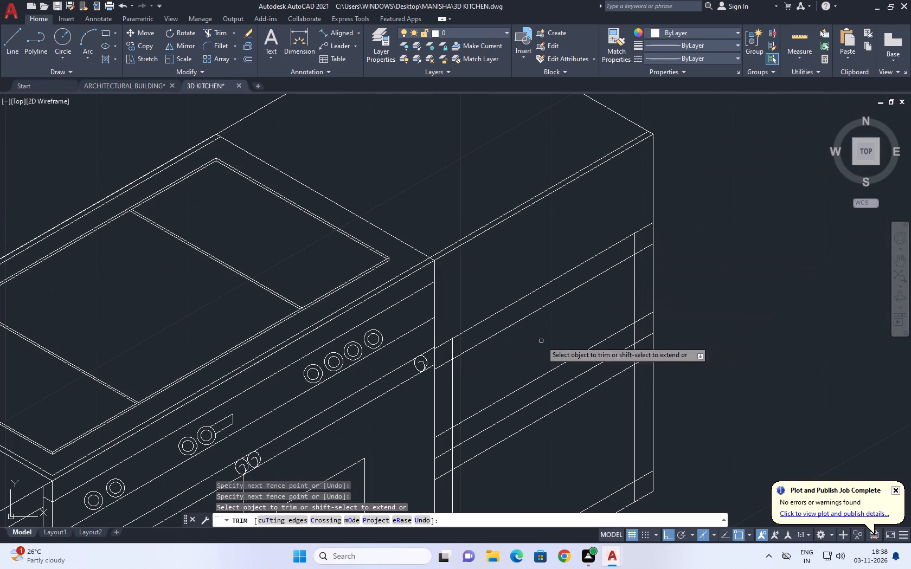
middle_drag(482, 332, 511, 293)
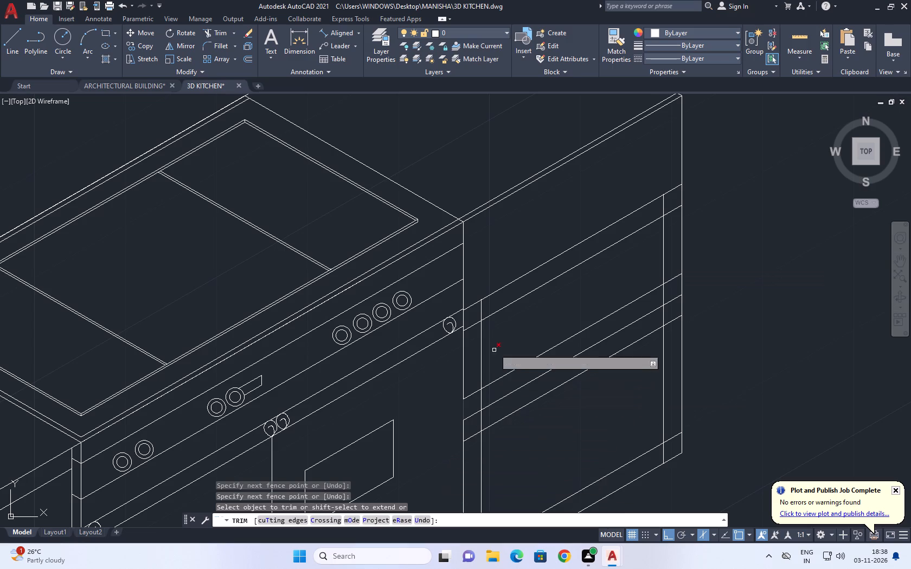
scroll(478, 330, up, 2)
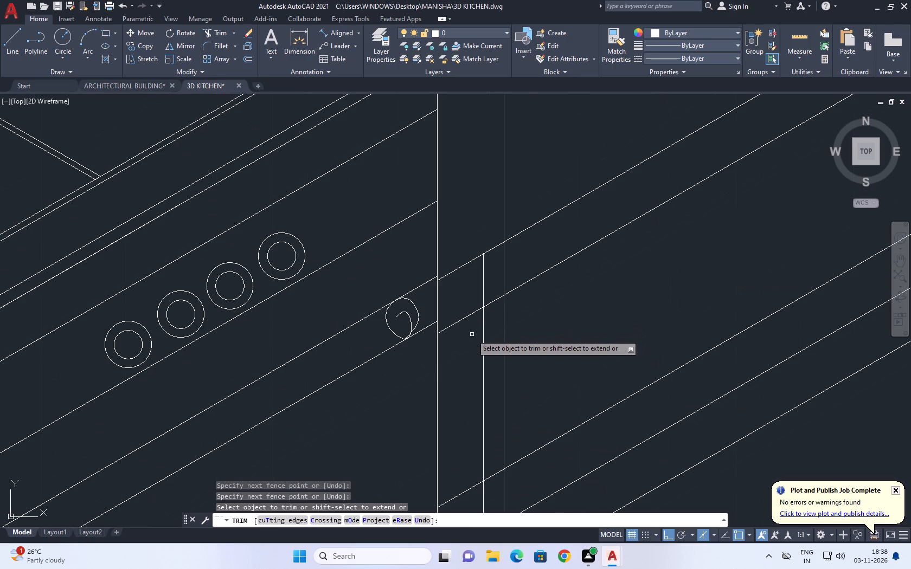
drag(471, 333, 469, 324)
click(490, 283)
scroll(446, 327, down, 3)
scroll(473, 376, up, 2)
scroll(425, 371, up, 2)
click(393, 345)
click(428, 349)
click(434, 352)
click(420, 361)
Trim the overhanging line ends at the two outer corners of the upper drawer panel.
scroll(466, 347, down, 4)
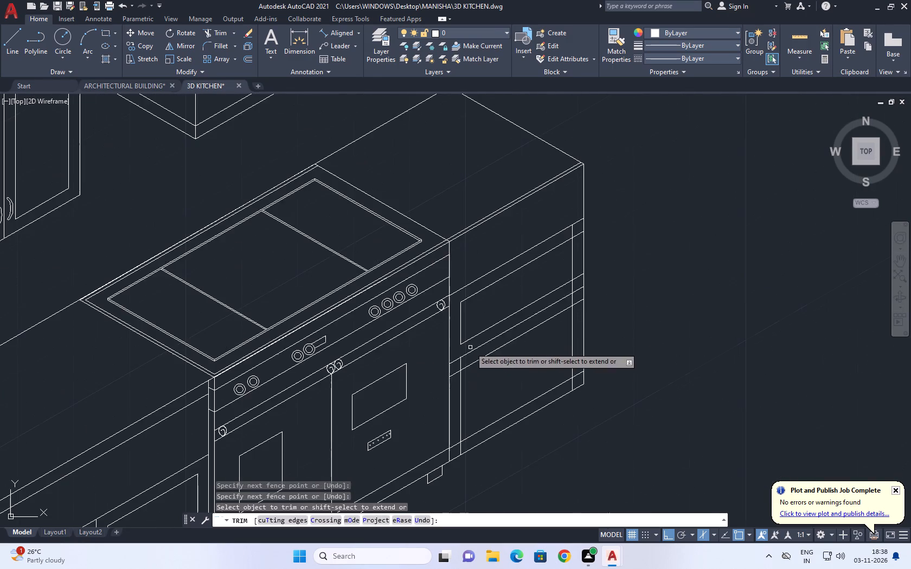
scroll(589, 237, up, 3)
scroll(516, 217, up, 3)
click(503, 212)
drag(601, 279, 602, 288)
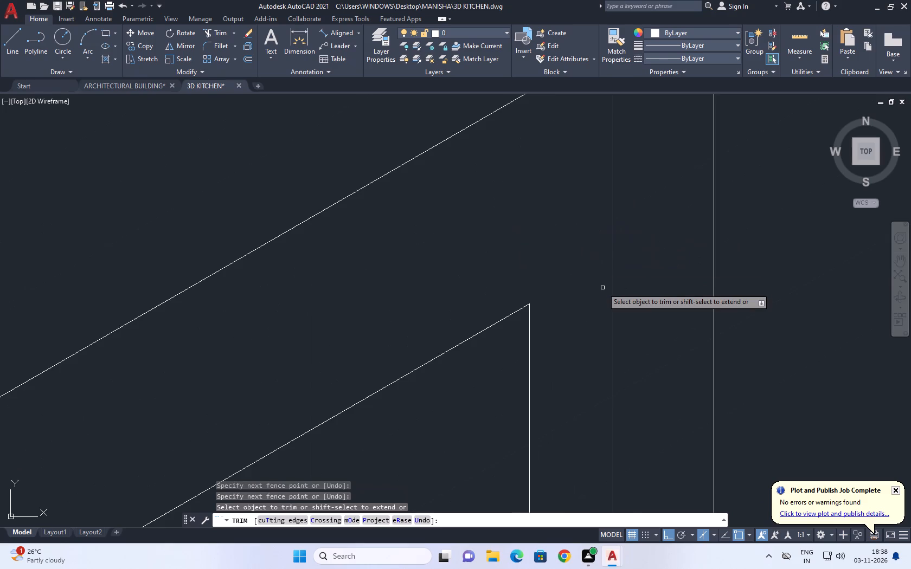
scroll(600, 269, down, 4)
scroll(593, 399, up, 3)
click(636, 261)
drag(565, 376, 559, 386)
Trim the overhanging line ends at the two upper corners of the lower drawer panel.
scroll(574, 348, down, 6)
scroll(586, 400, up, 1)
middle_drag(586, 400, 561, 247)
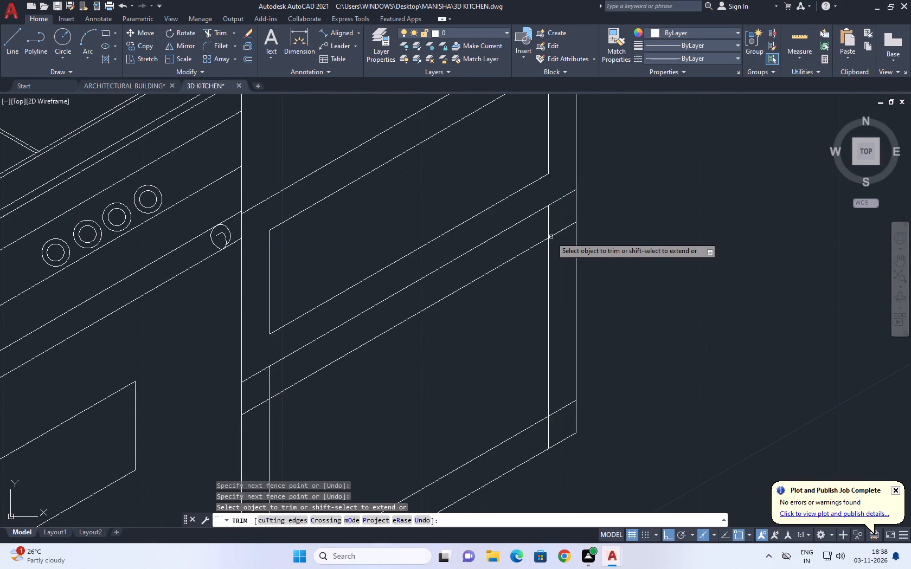
scroll(538, 229, up, 1)
click(537, 228)
click(592, 248)
scroll(589, 233, down, 4)
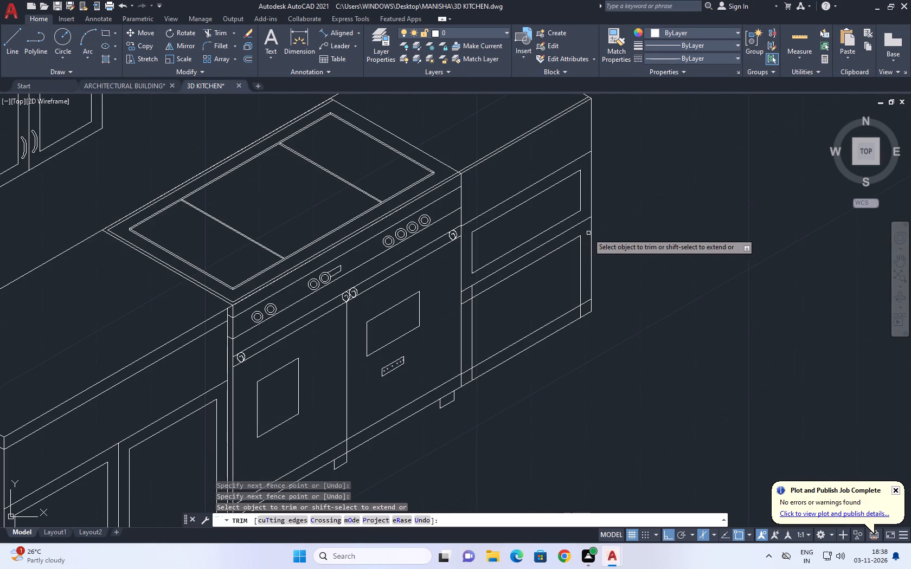
scroll(467, 309, up, 5)
click(512, 177)
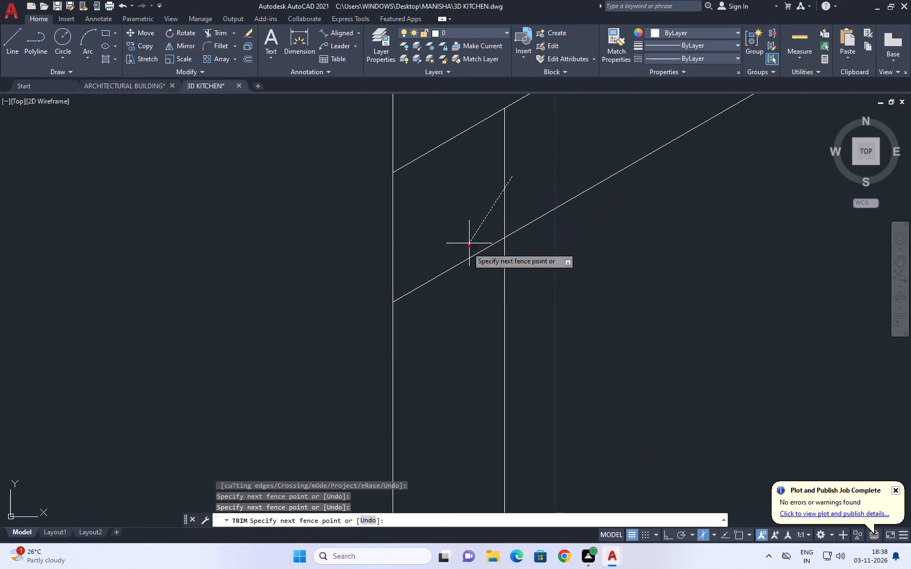
drag(450, 284, 446, 297)
Trim the overhanging line ends at the two bottom corners of the lower drawer panel and finish trimming.
scroll(465, 262, down, 7)
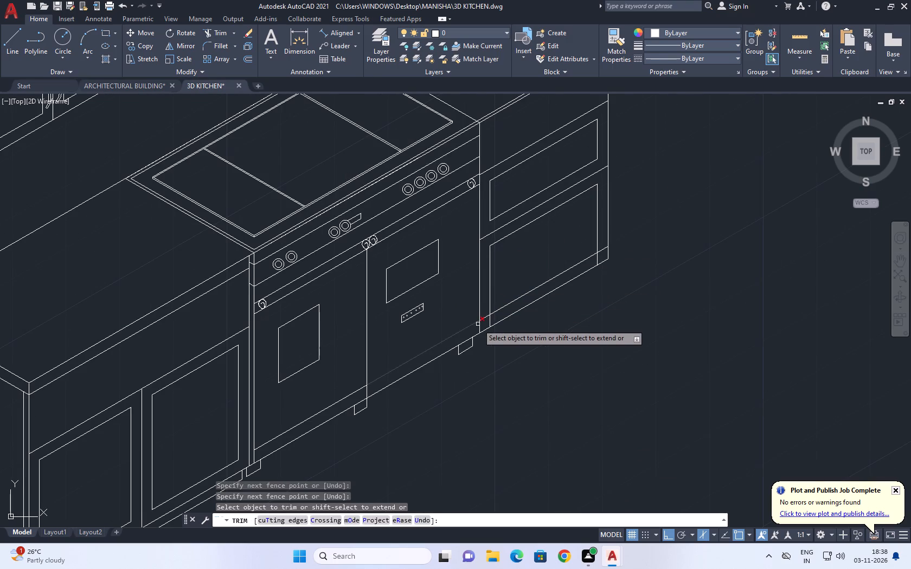
scroll(478, 334, up, 4)
click(530, 286)
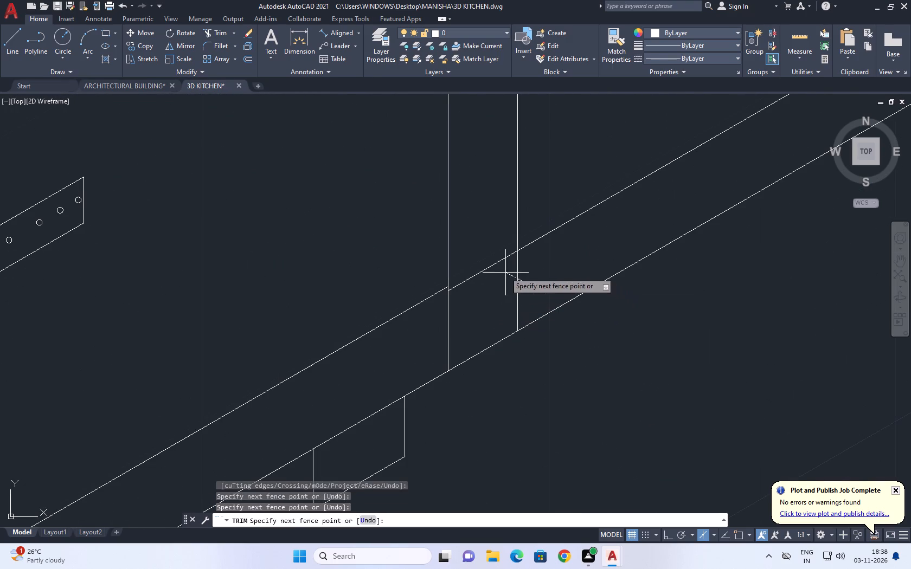
click(496, 262)
scroll(497, 271, down, 5)
scroll(607, 214, up, 4)
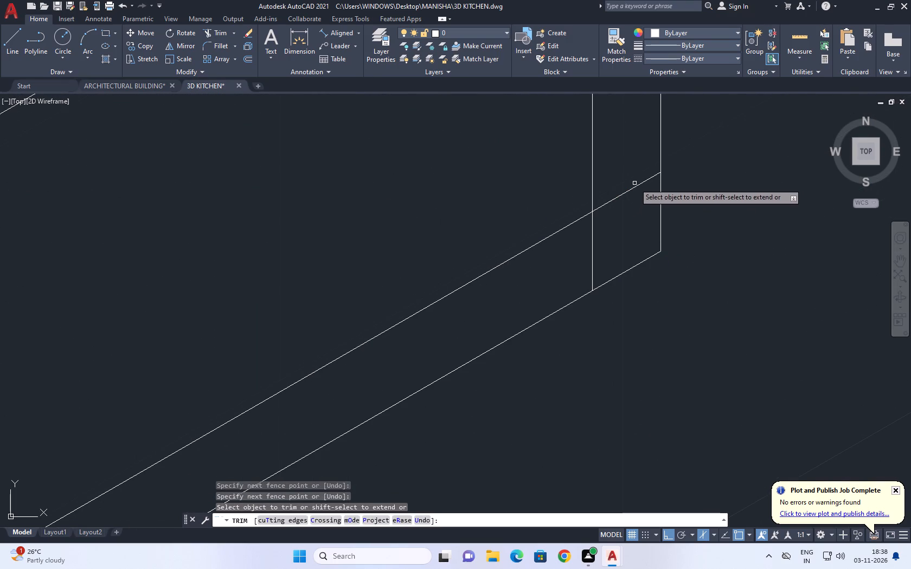
click(633, 176)
click(575, 261)
right_click(581, 260)
click(601, 274)
Move the cabinet front's seven slanted lines up so its bottom edge meets the end of the stove's lower front line.
scroll(601, 277, down, 4)
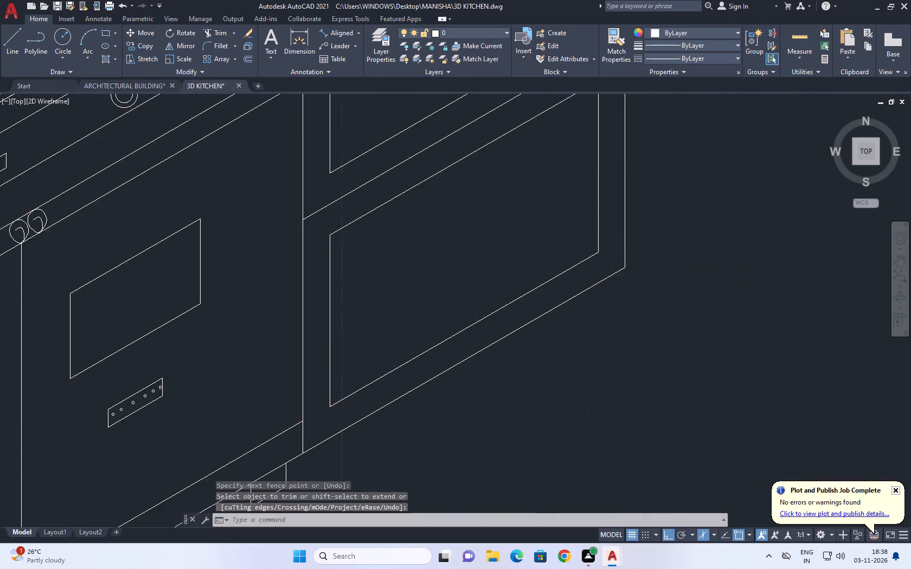
scroll(601, 278, down, 3)
scroll(596, 269, up, 3)
middle_drag(594, 274, 593, 289)
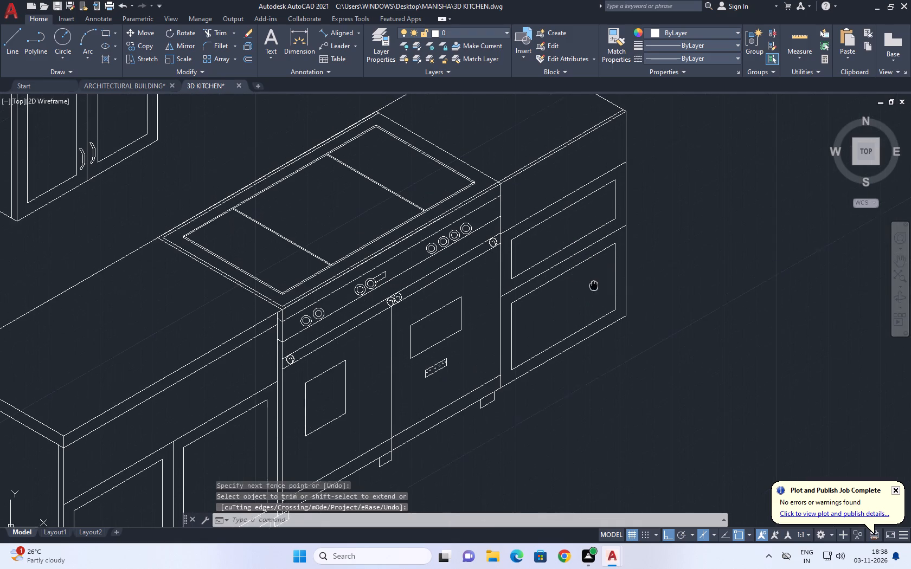
middle_drag(593, 289, 591, 295)
middle_drag(493, 417, 496, 320)
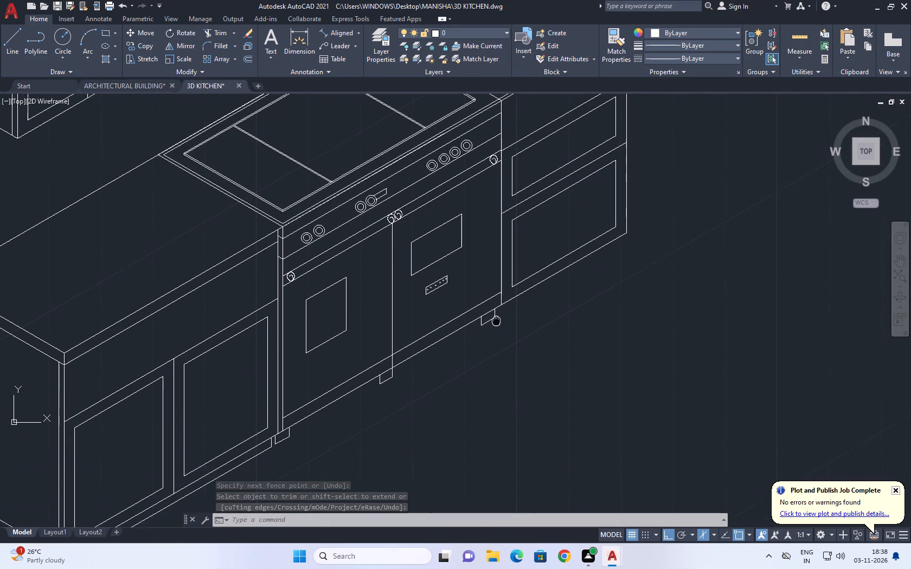
middle_drag(496, 320, 497, 272)
middle_drag(549, 241, 519, 350)
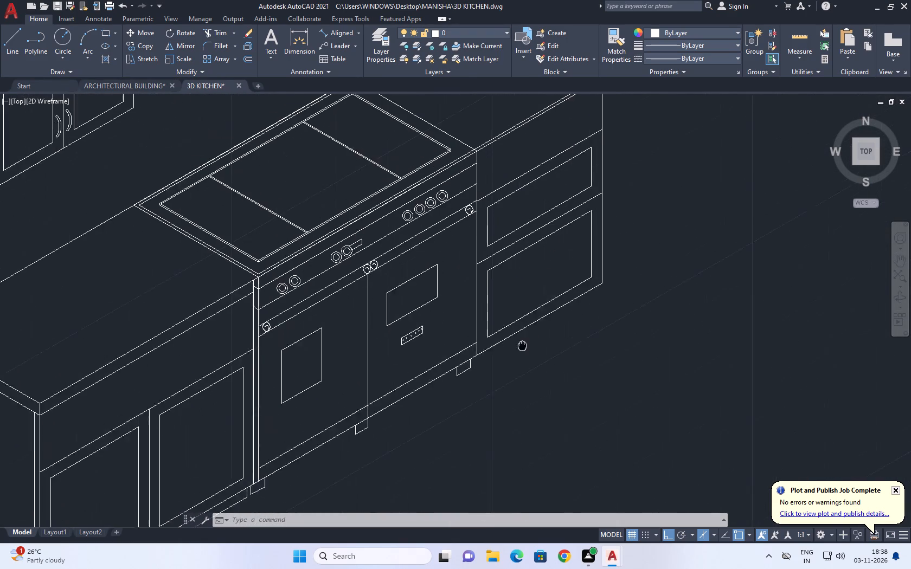
middle_drag(519, 350, 508, 376)
click(553, 170)
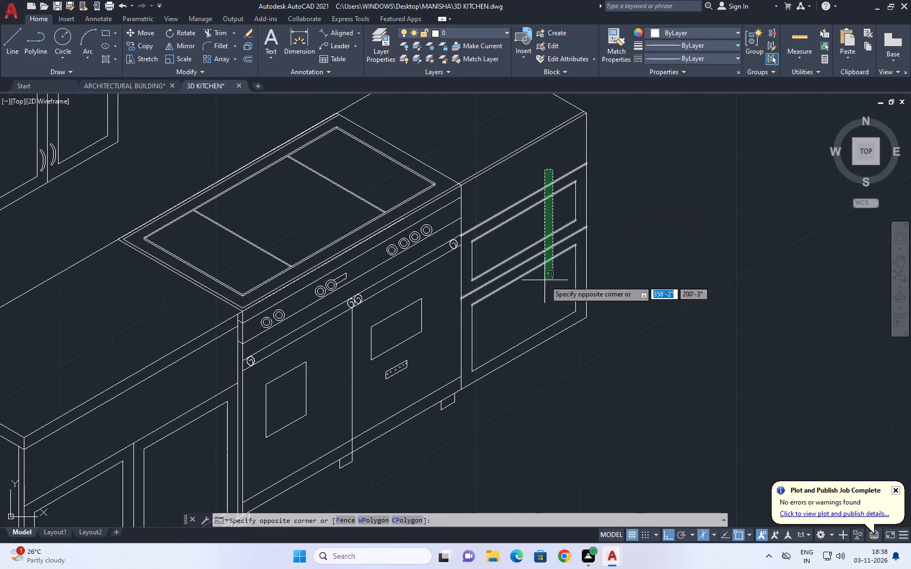
click(505, 397)
scroll(459, 397, up, 3)
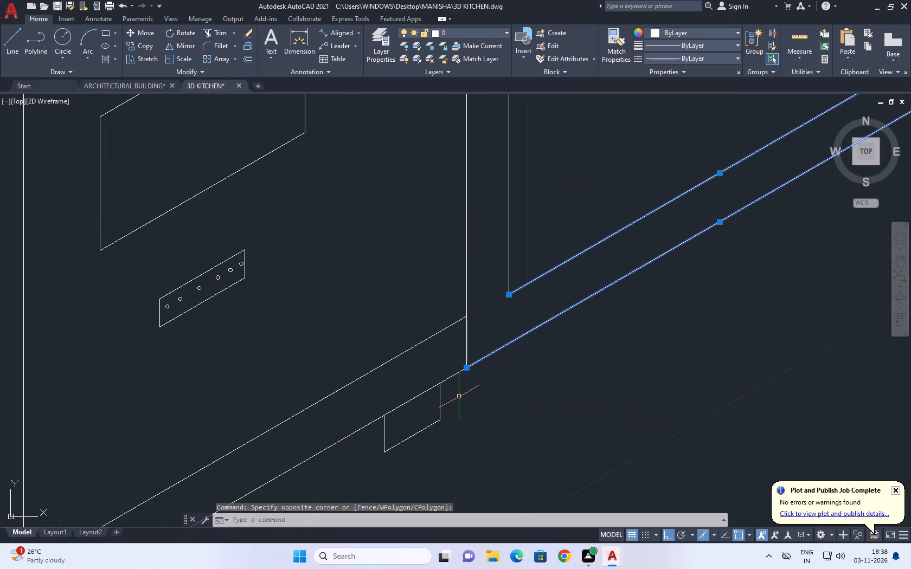
text(M)
key(space)
click(465, 367)
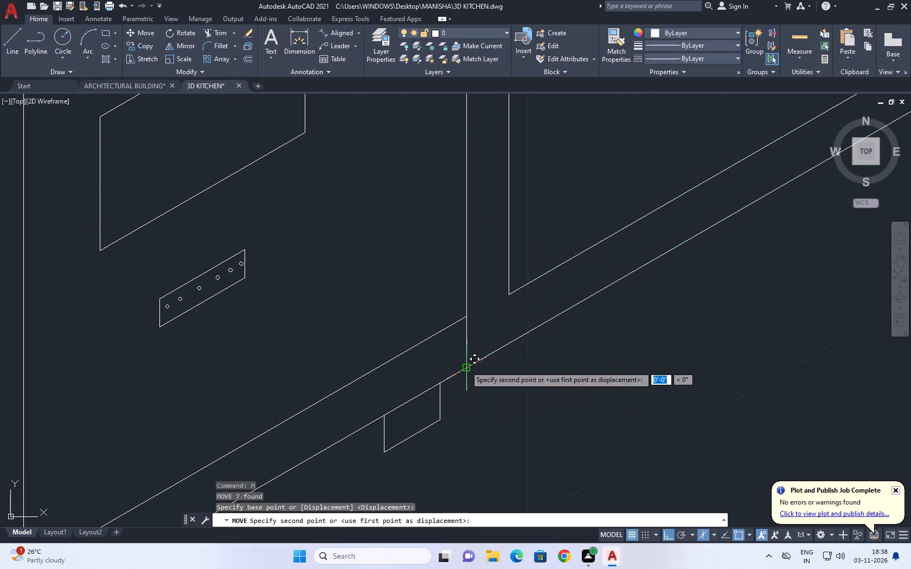
click(465, 316)
Fillet the upper drawer panel's two corners nearest the stove with zero radius to close them.
scroll(469, 344, down, 2)
scroll(535, 314, down, 1)
middle_drag(535, 314, 519, 338)
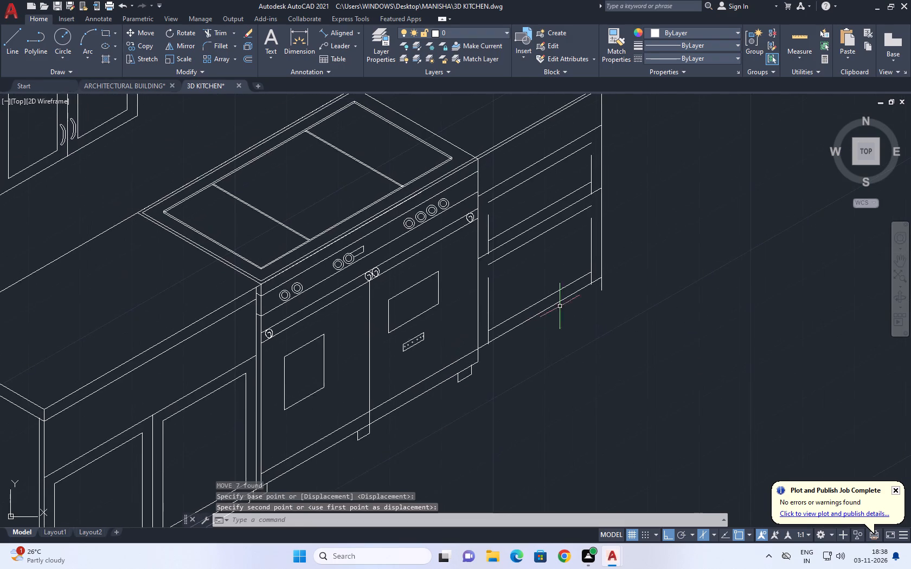
scroll(568, 298, up, 1)
middle_drag(568, 298, 564, 382)
key(f)
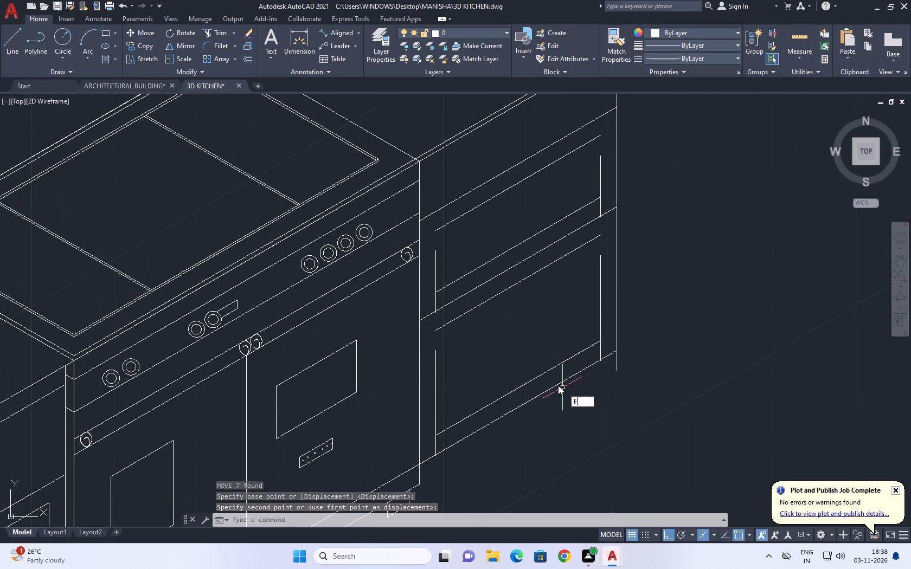
key(space)
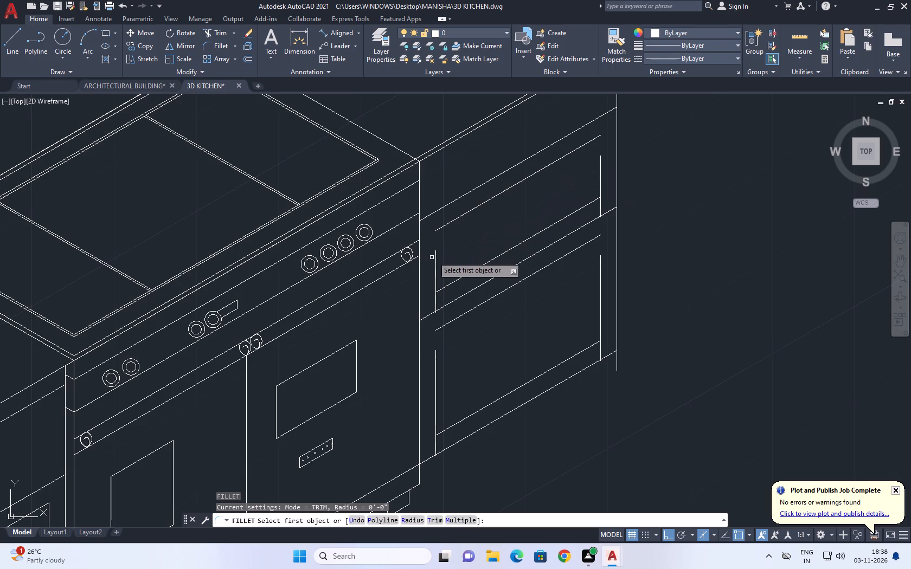
click(437, 256)
click(440, 228)
key(space)
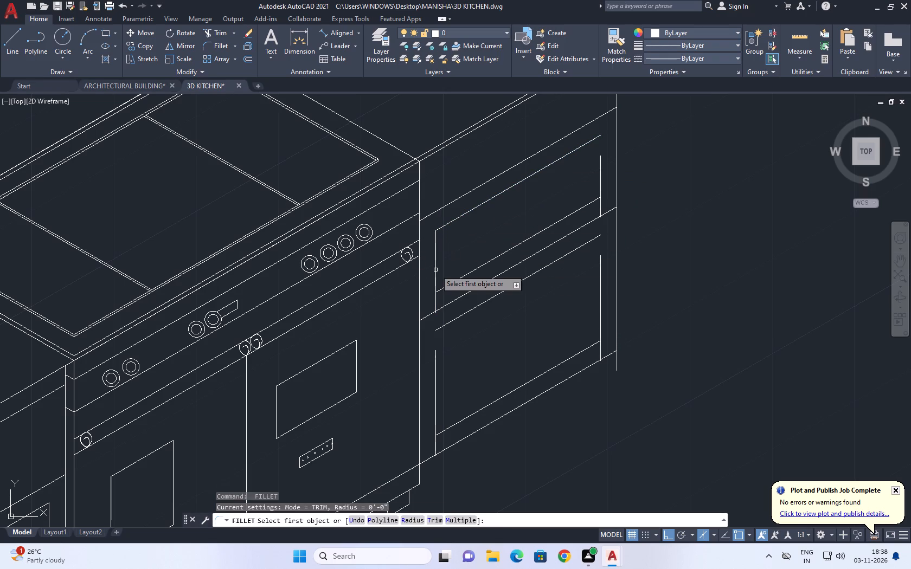
click(435, 270)
click(447, 287)
Fillet the upper drawer panel's two outer corners with zero radius to close them.
key(space)
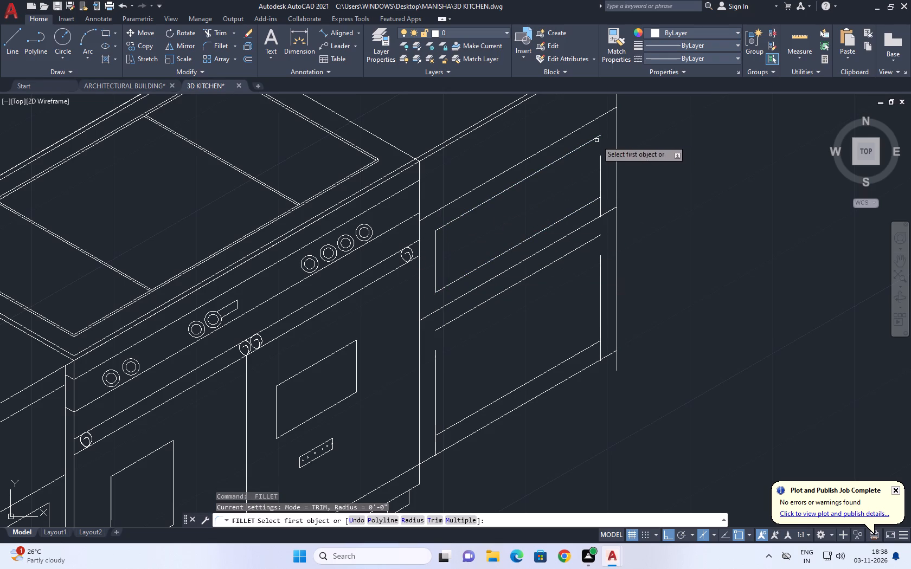
drag(594, 139, 594, 148)
click(599, 169)
key(space)
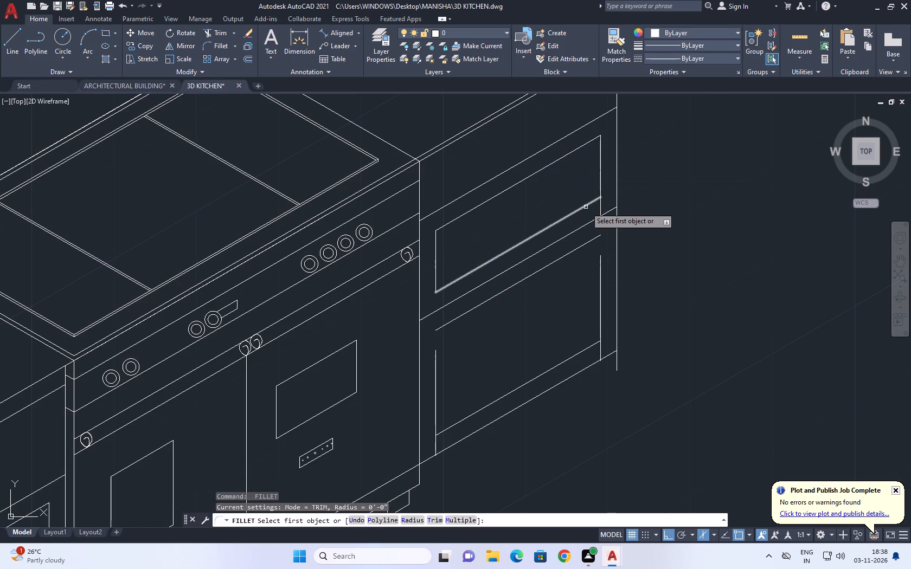
click(586, 207)
click(601, 188)
Fillet the lower drawer panel's two upper corners with zero radius to close them.
key(space)
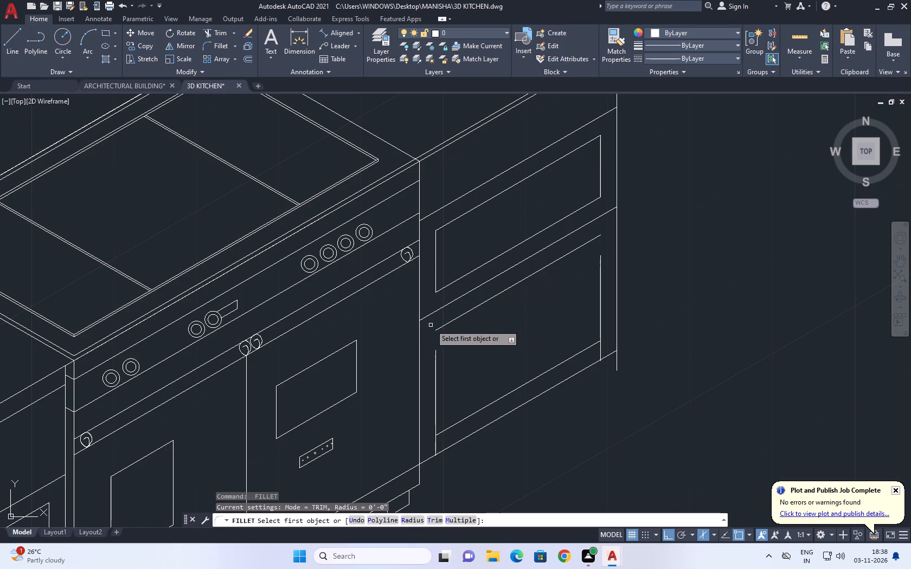
click(441, 325)
click(441, 327)
click(435, 359)
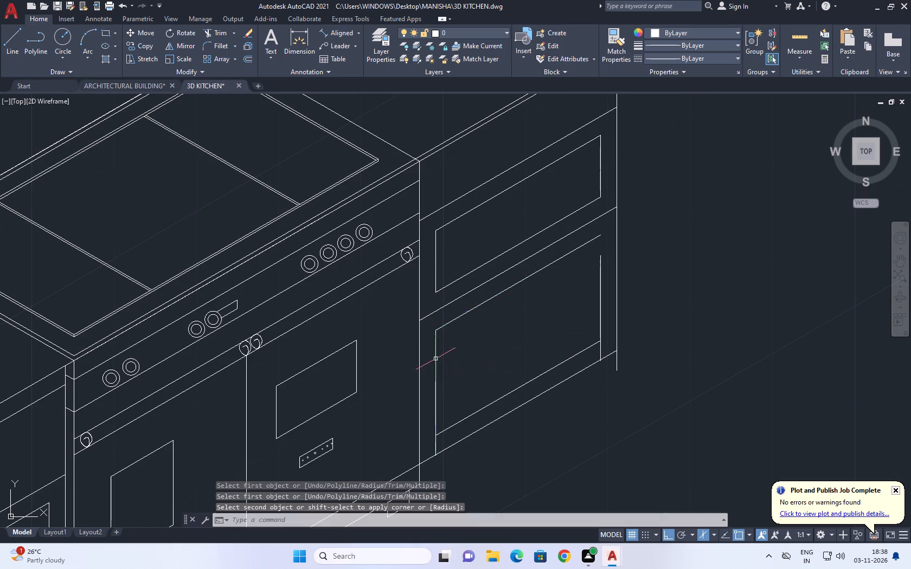
key(space)
click(557, 259)
click(600, 270)
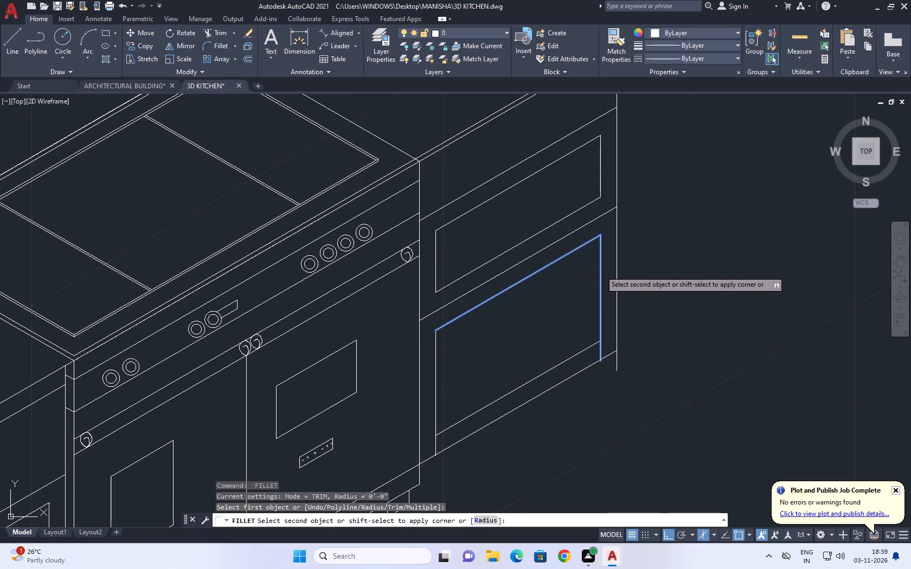
Fillet the lower drawer panel's two bottom corners with zero radius to close them.
key(space)
click(587, 348)
click(604, 326)
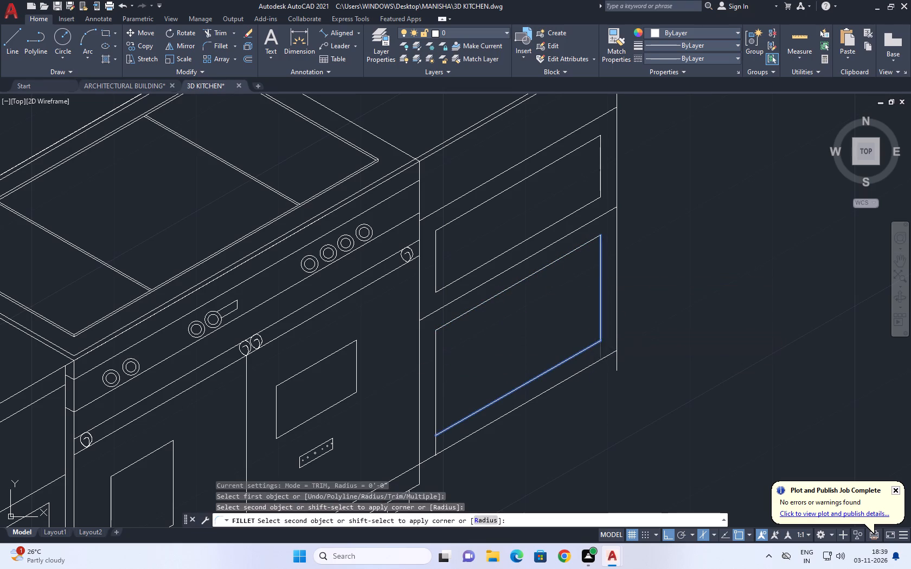
click(600, 327)
middle_drag(587, 361, 582, 284)
key(space)
click(447, 348)
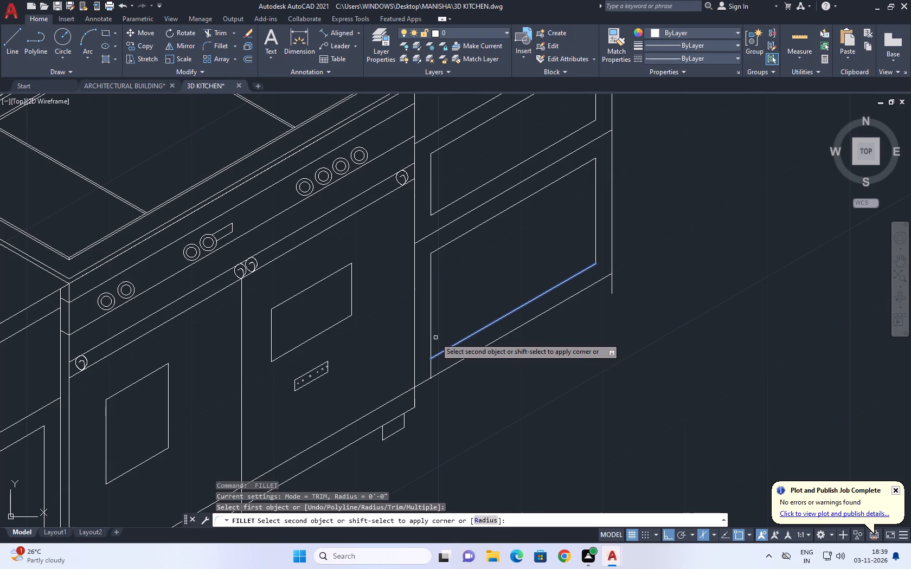
double_click(433, 333)
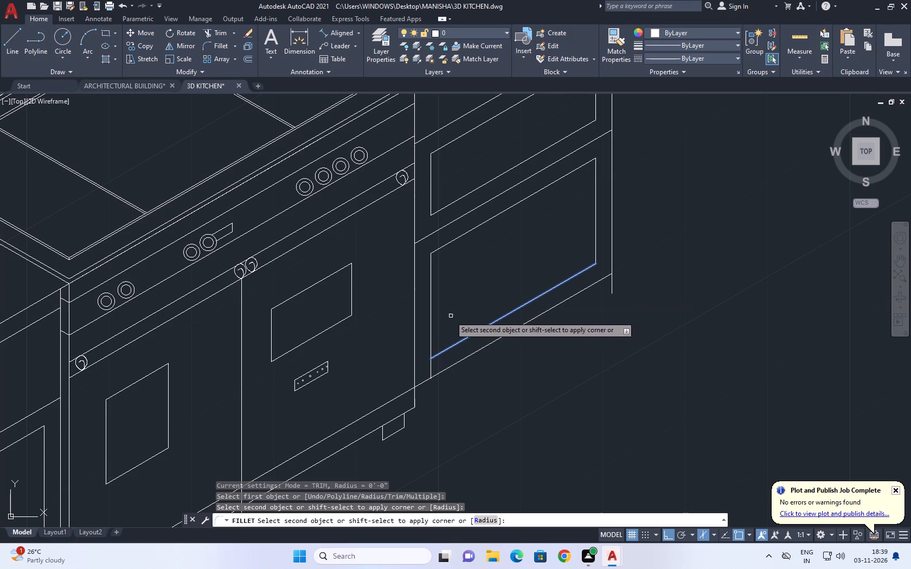
click(428, 325)
click(432, 325)
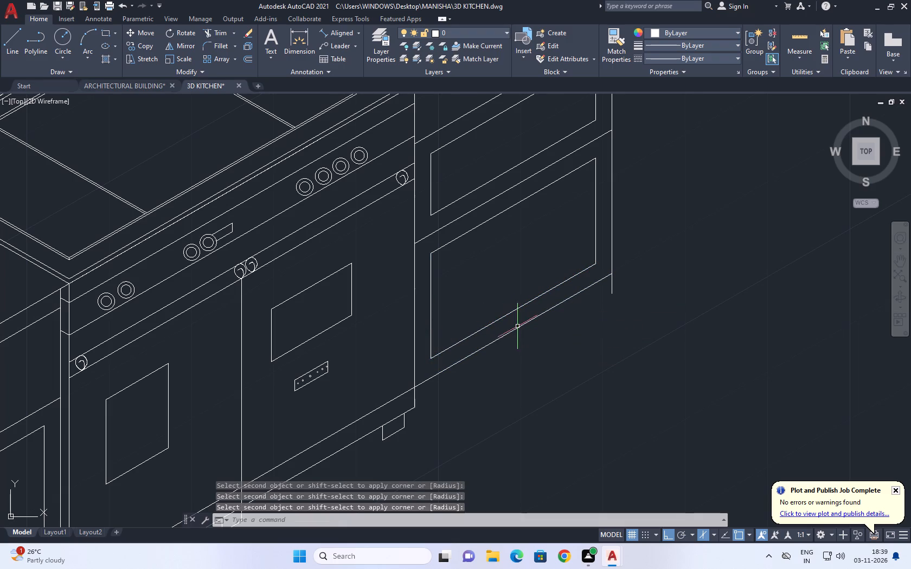
Draw a toe-kick line from the stove's bottom front corner, parallel to the cabinet's bottom edge and past its outer side.
text(L)
key(space)
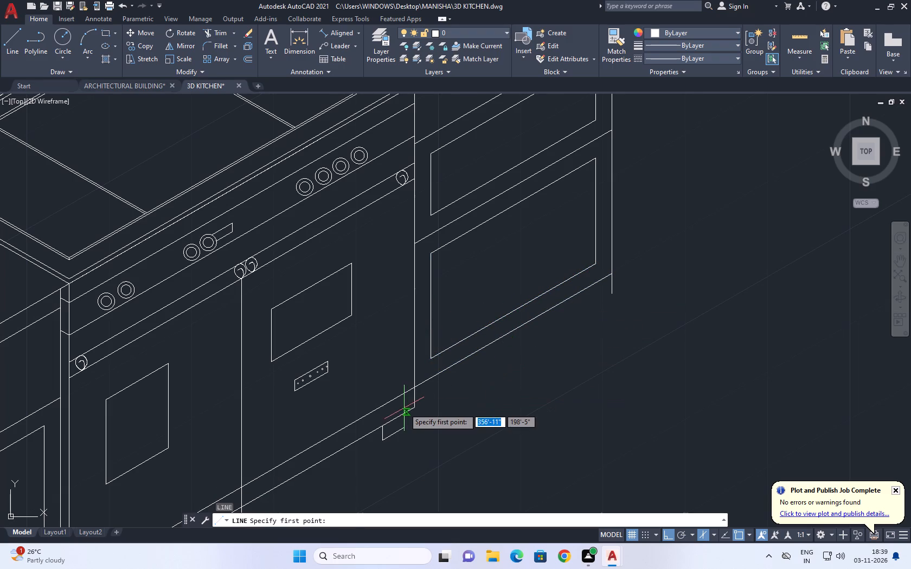
click(418, 406)
click(660, 289)
key(space)
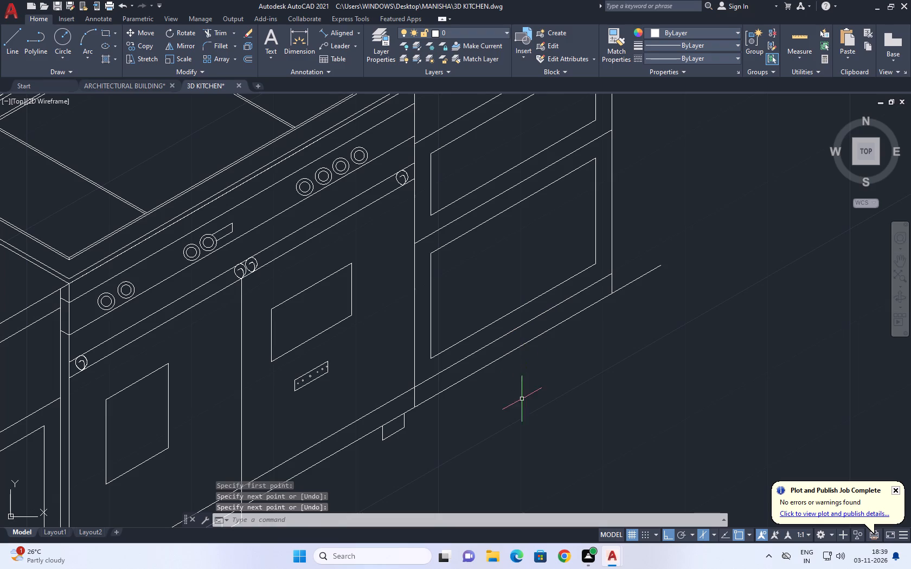
Trim the part of the toe-kick line that overhangs beyond the drawer cabinet's outer vertical edge.
middle_drag(513, 404, 533, 325)
key(t)
key(r)
key(space)
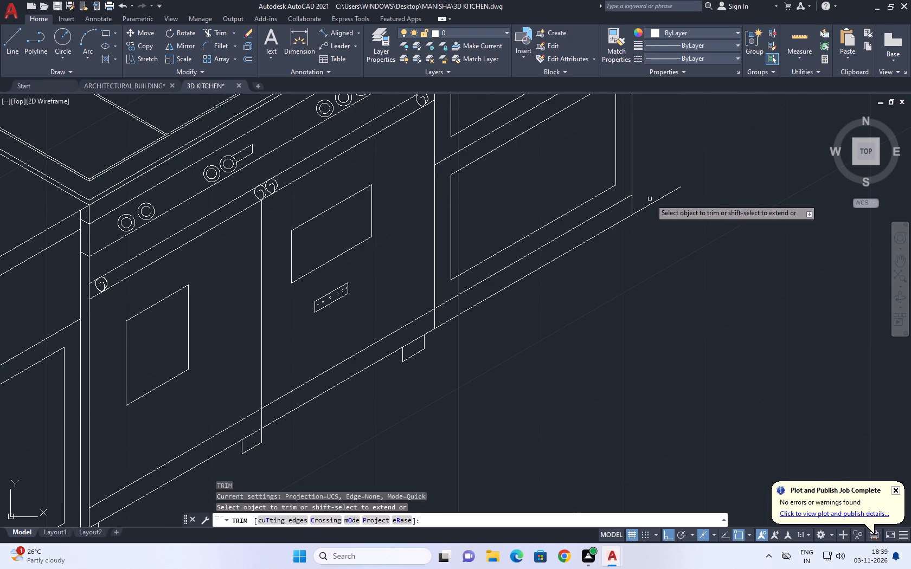
click(655, 198)
drag(655, 235, 655, 241)
scroll(614, 223, down, 1)
middle_drag(624, 259, 631, 277)
key(Escape)
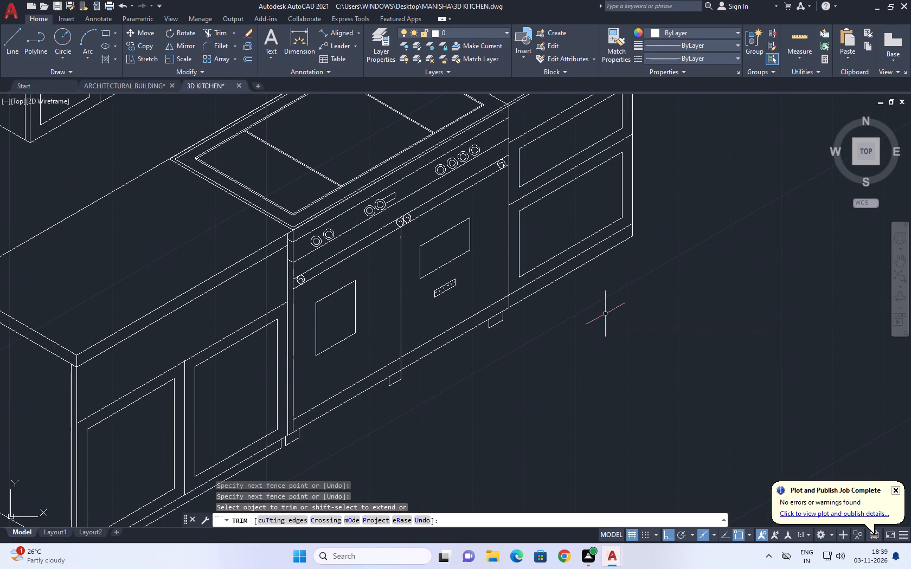
Draw a short vertical line down from the drawer cabinet's bottom edge, slightly inset from its outer corner, across the toe-kick line.
text(L)
key(space)
scroll(623, 223, up, 1)
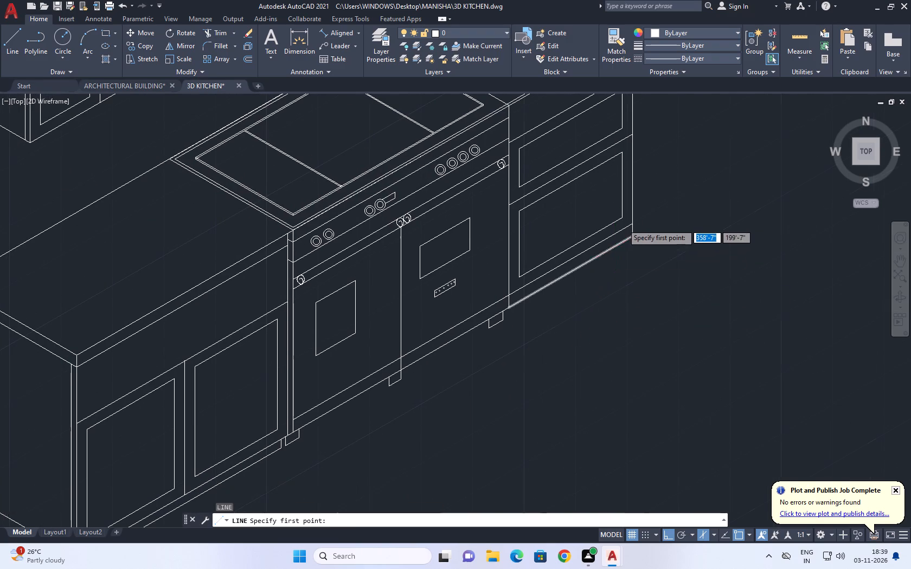
scroll(623, 223, up, 1)
click(624, 239)
click(611, 308)
key(Escape)
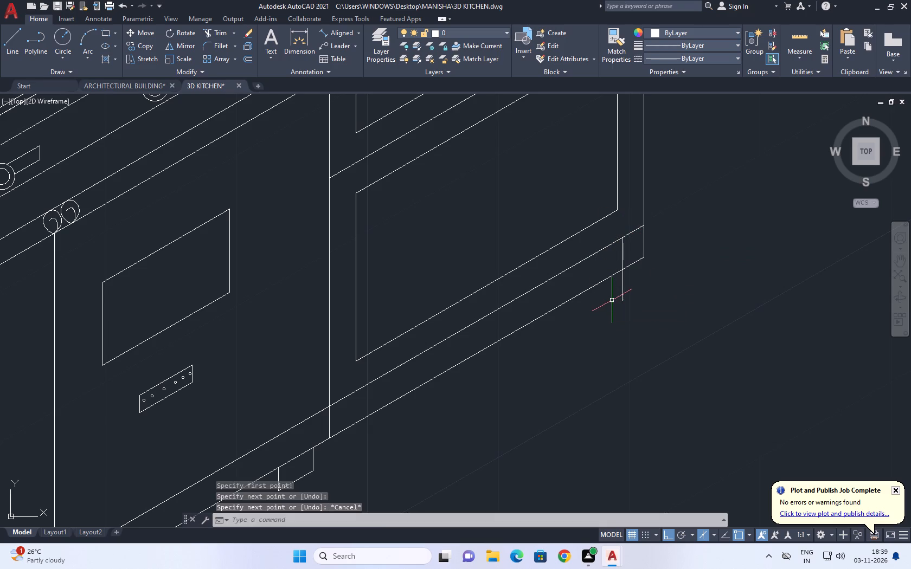
Trim the toe-kick's overhanging line ends and the cabinet's outer edge below the cabinet bottom, leaving an inset toe-kick.
key(t)
key(r)
key(space)
click(626, 256)
click(633, 287)
click(636, 275)
click(587, 308)
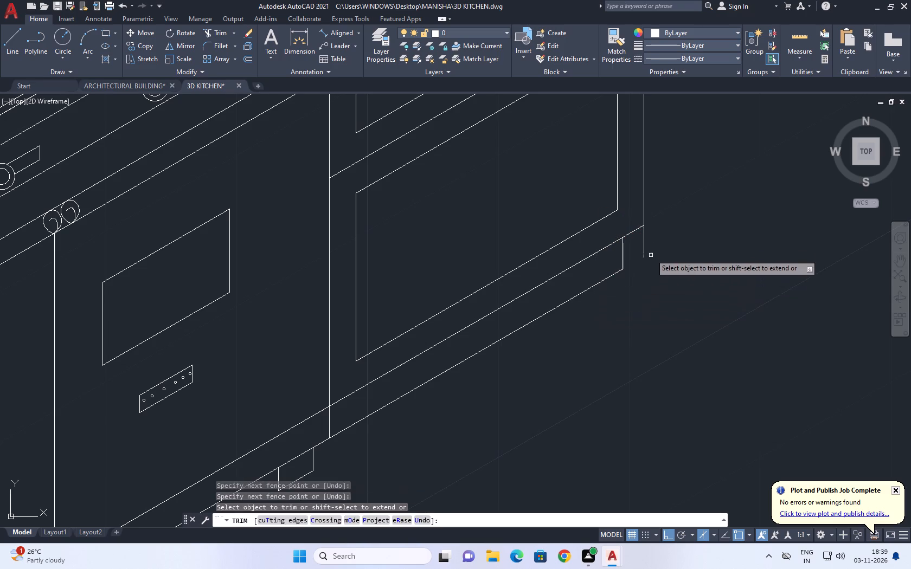
click(651, 244)
click(636, 250)
scroll(653, 297, down, 3)
key(Escape)
Draw a line about 4'-10" long along the adjoining wall, starting where the countertop-height wall line meets the room corner, in Isoplane Left.
middle_drag(634, 316, 631, 316)
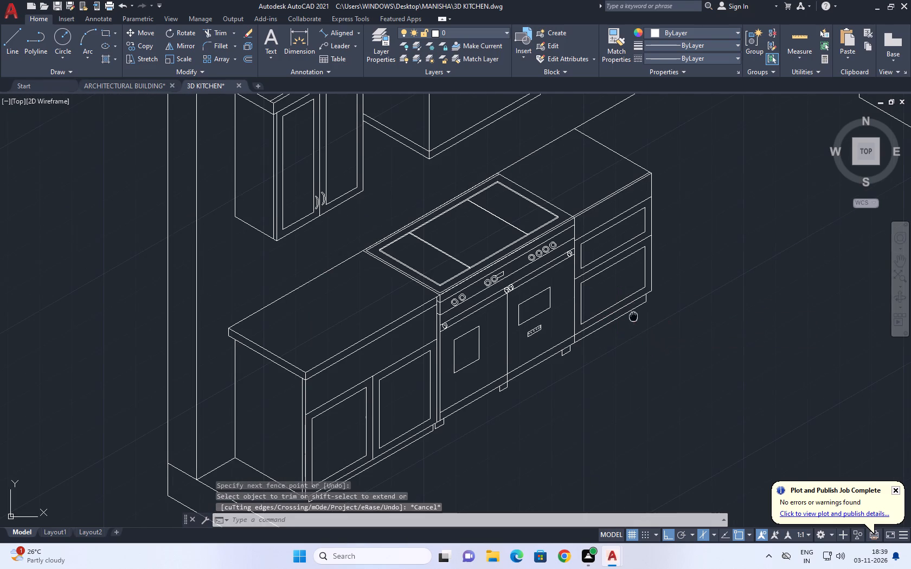
middle_drag(631, 316, 614, 299)
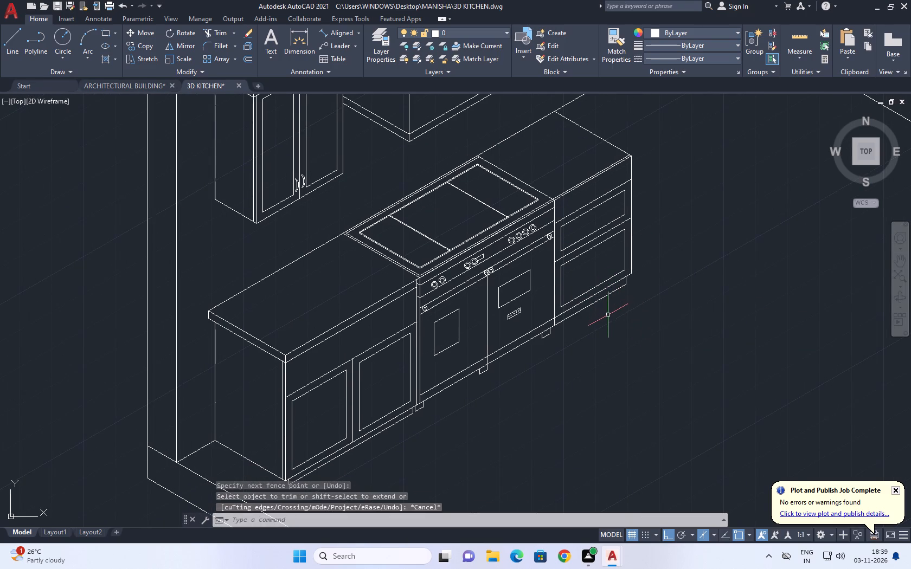
middle_drag(594, 266, 550, 342)
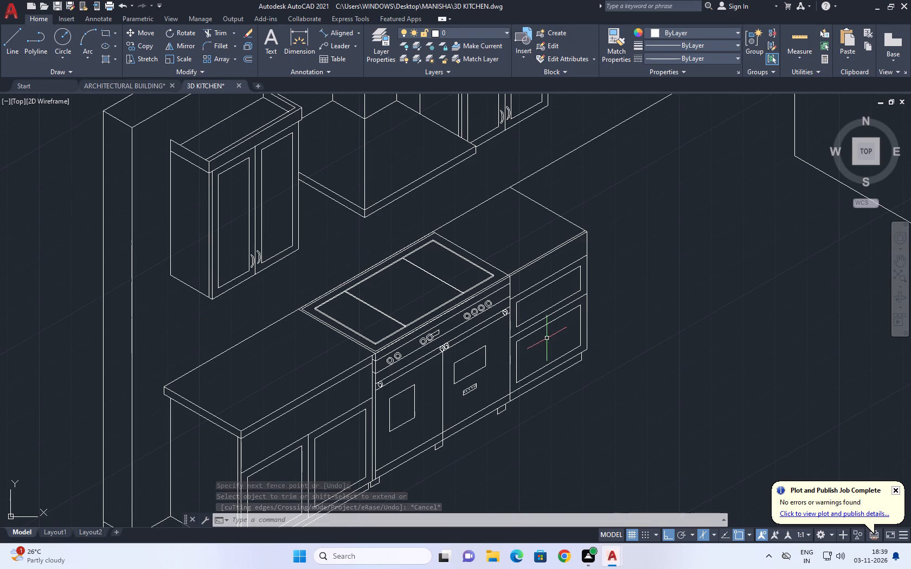
middle_drag(599, 182, 510, 328)
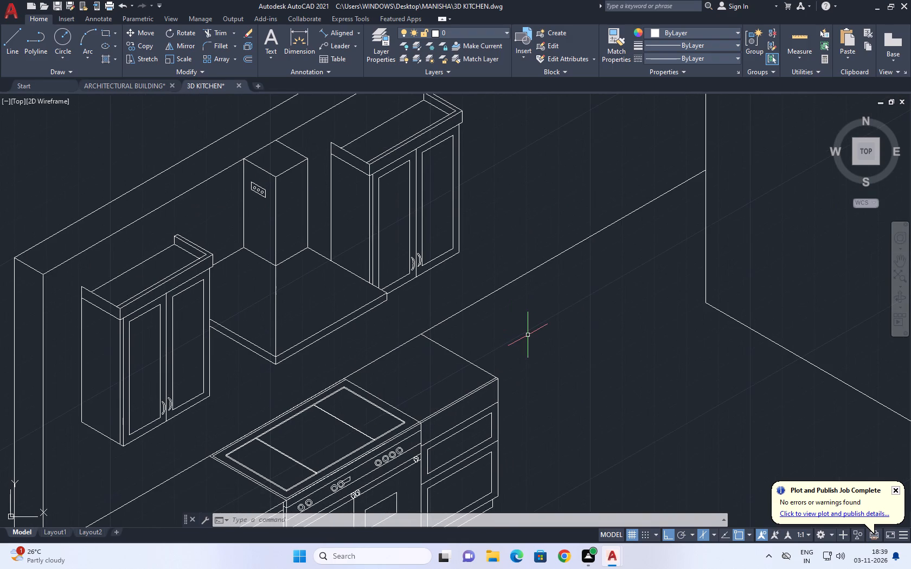
middle_drag(669, 214, 591, 238)
scroll(581, 243, down, 3)
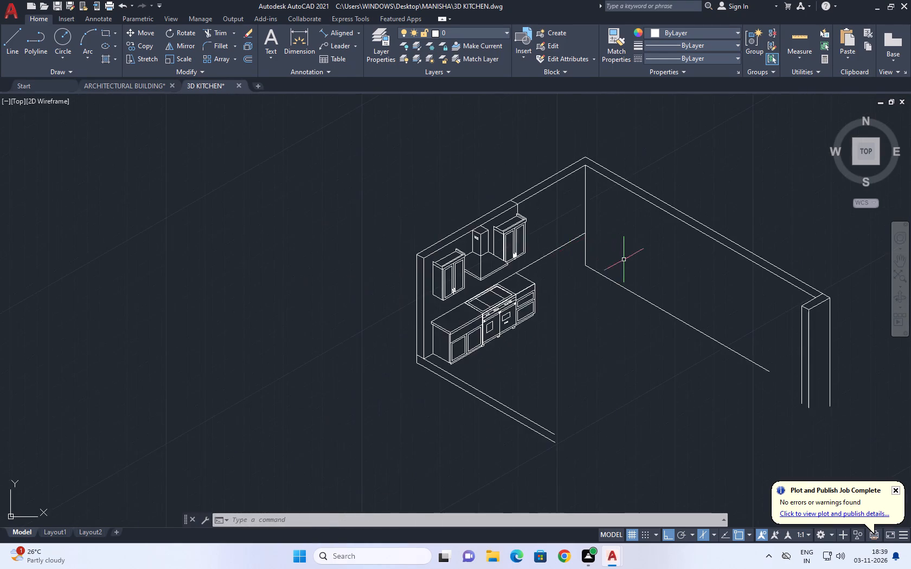
middle_drag(607, 254, 505, 243)
scroll(476, 231, up, 2)
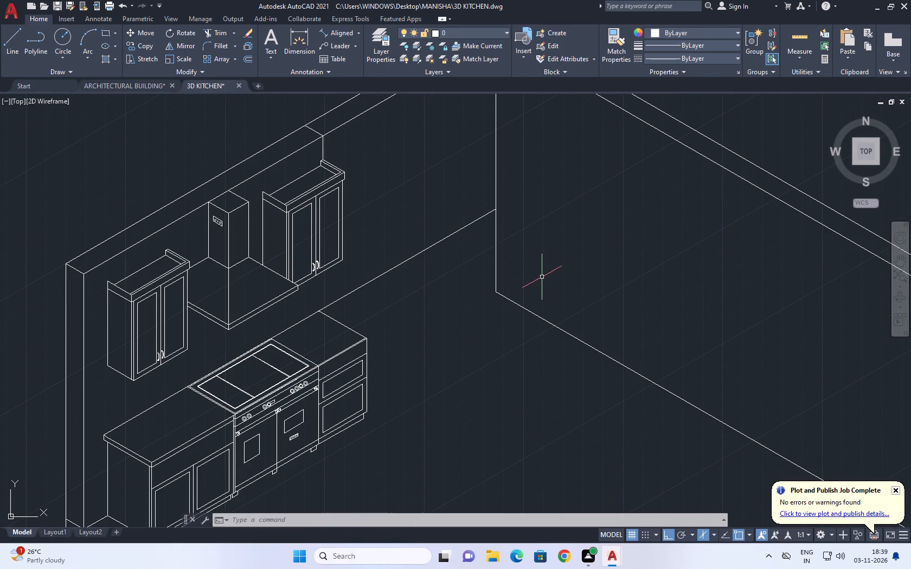
click(4, 37)
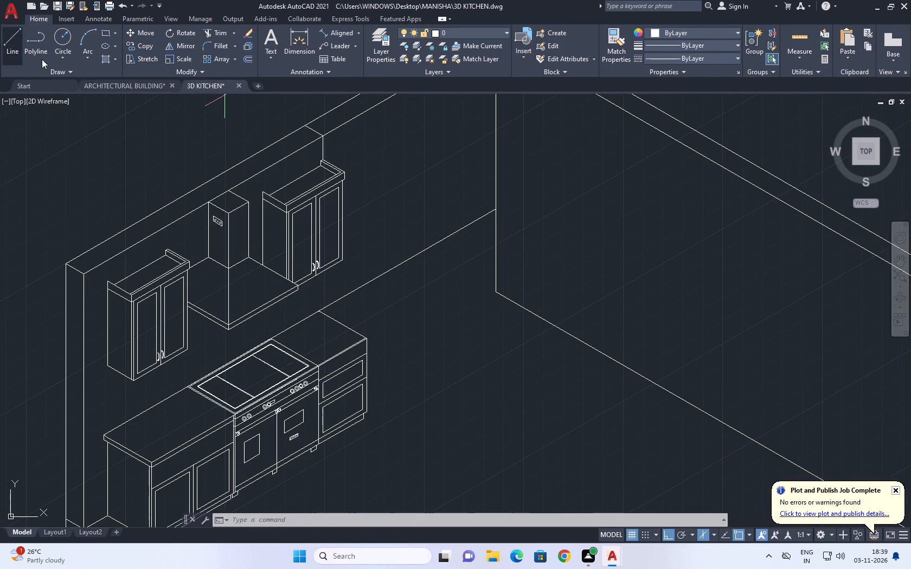
click(496, 208)
scroll(504, 212, down, 1)
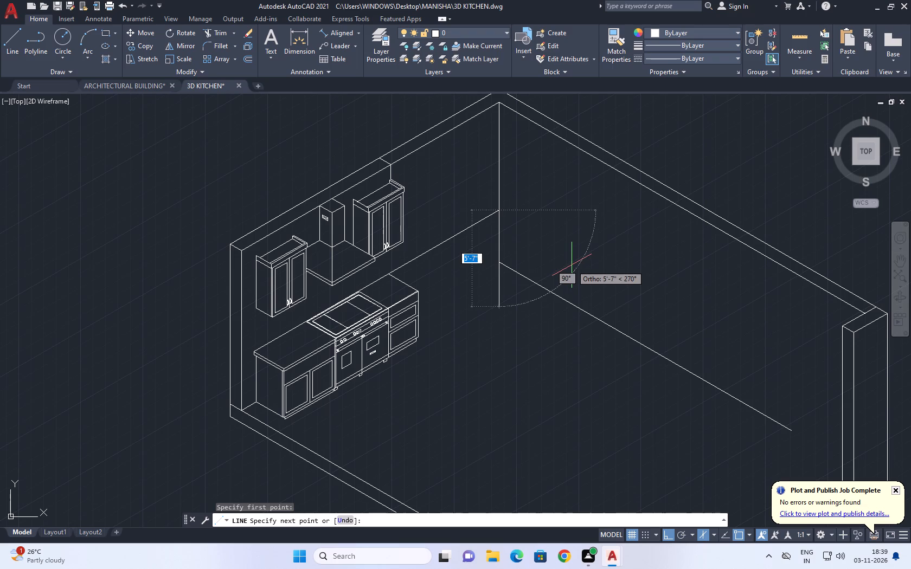
key(F5)
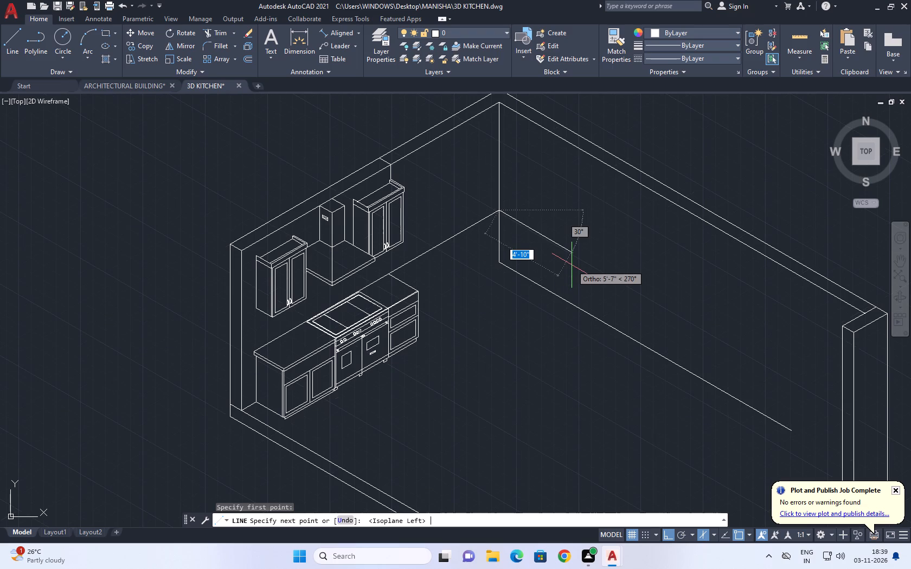
click(573, 265)
right_click(598, 266)
click(646, 286)
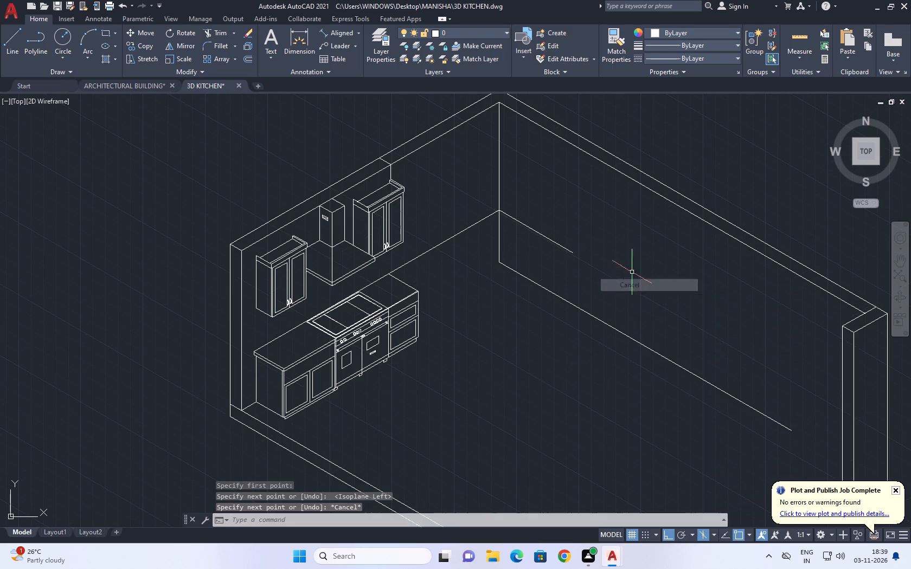
Draw a line from the drawer cabinet's front countertop corner, parallel to the back wall, past the new adjoining-wall line, in Isoplane Top.
right_click(619, 229)
click(654, 236)
scroll(409, 283, up, 2)
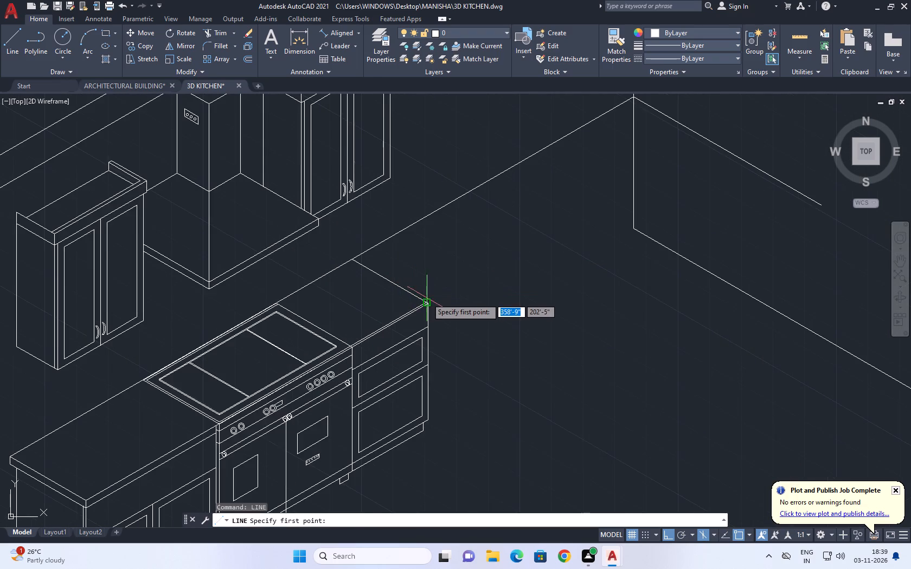
scroll(427, 304, up, 2)
click(429, 304)
scroll(489, 283, down, 1)
middle_drag(550, 249, 450, 331)
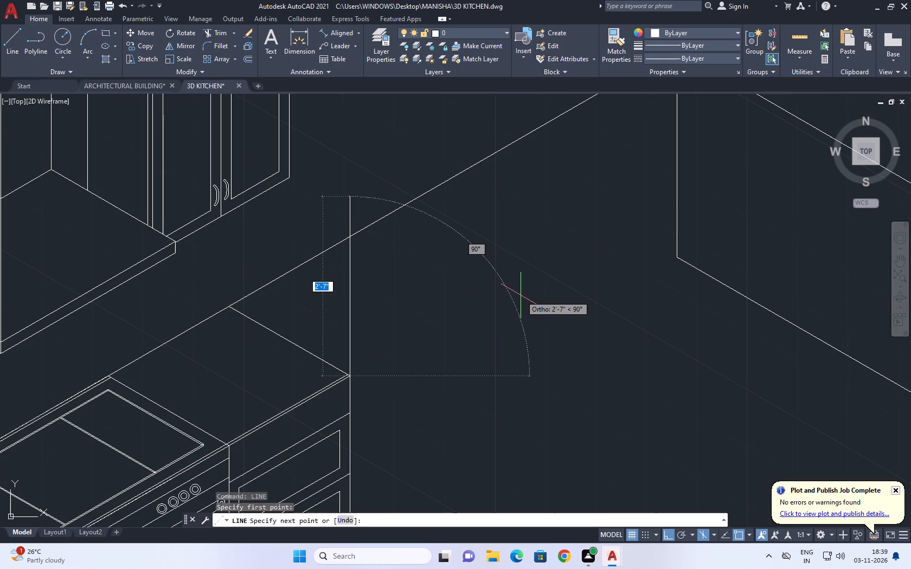
key(F5)
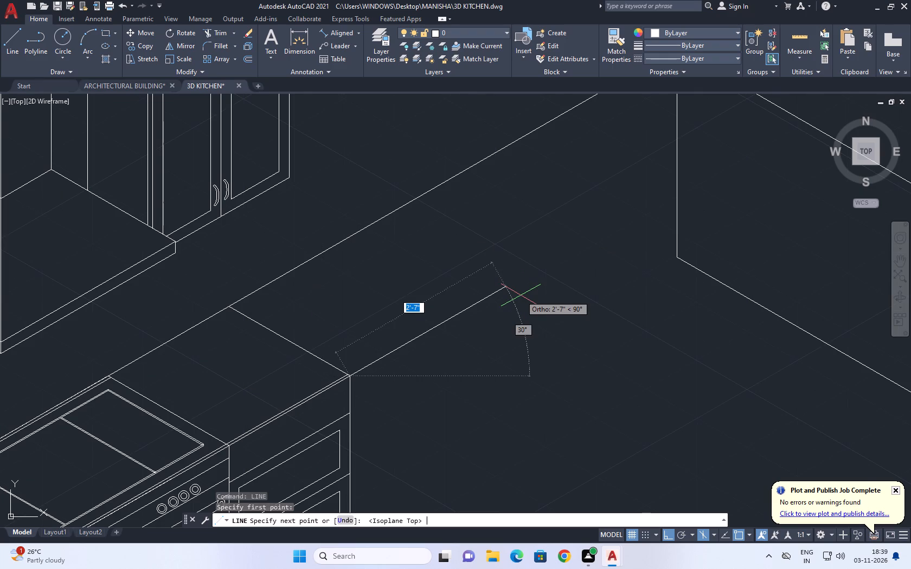
scroll(522, 295, down, 2)
click(692, 206)
right_click(692, 206)
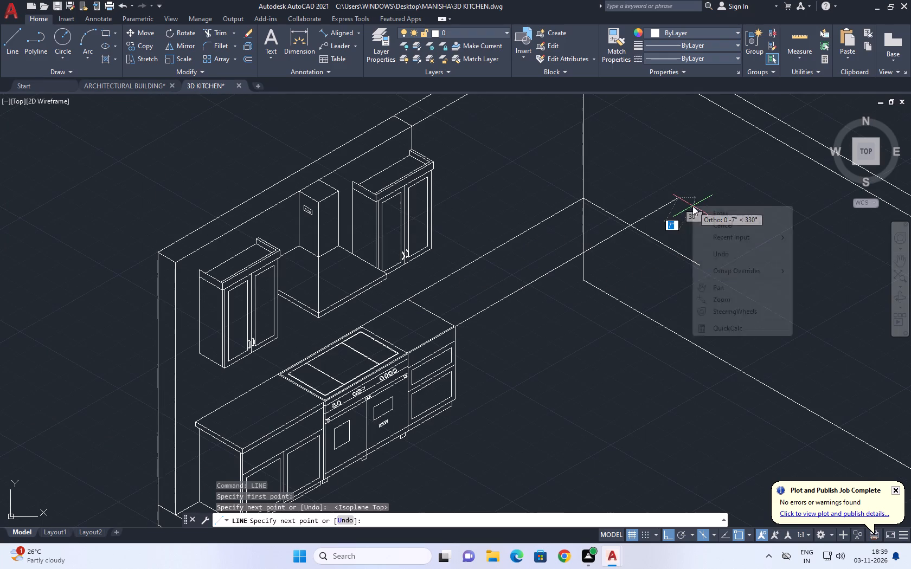
click(726, 224)
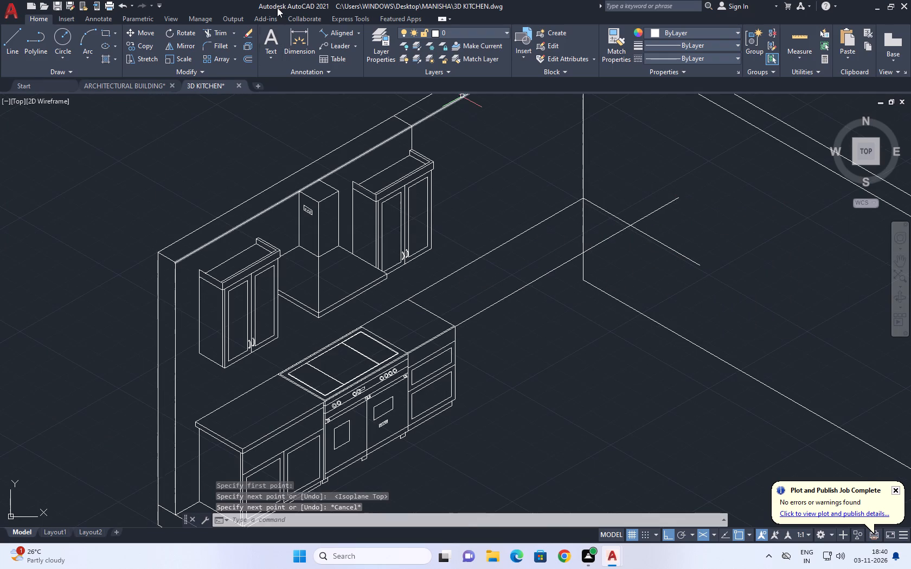
Trim the front countertop line past the adjoining-wall line, and the room-corner and adjoining-wall floor lines below the countertop.
click(215, 29)
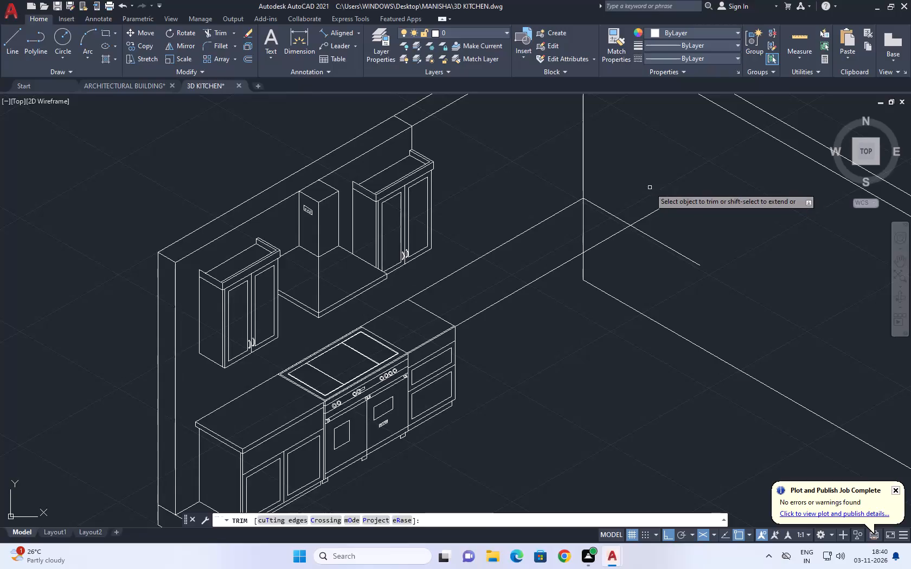
click(650, 187)
click(677, 223)
click(589, 227)
click(576, 235)
click(602, 264)
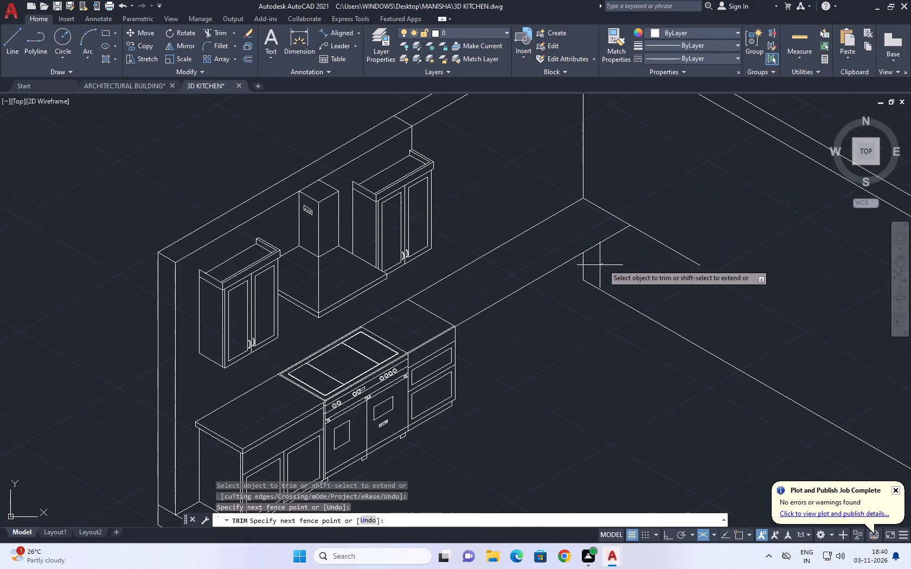
click(575, 275)
click(598, 273)
click(587, 298)
right_click(605, 285)
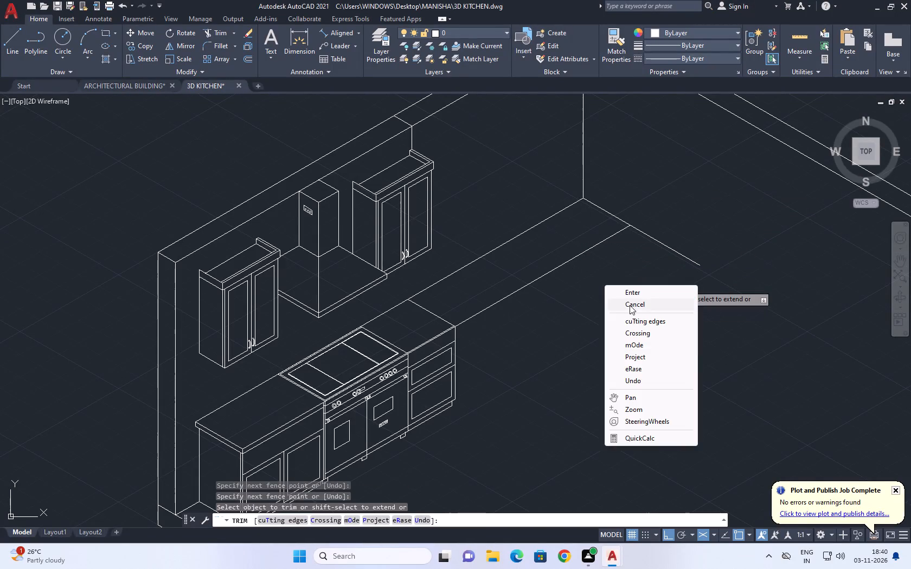
click(630, 305)
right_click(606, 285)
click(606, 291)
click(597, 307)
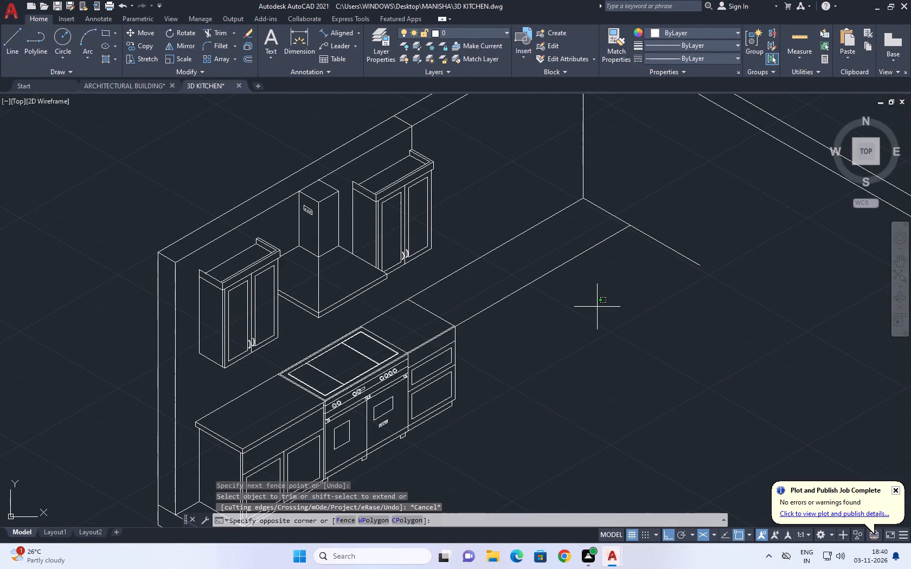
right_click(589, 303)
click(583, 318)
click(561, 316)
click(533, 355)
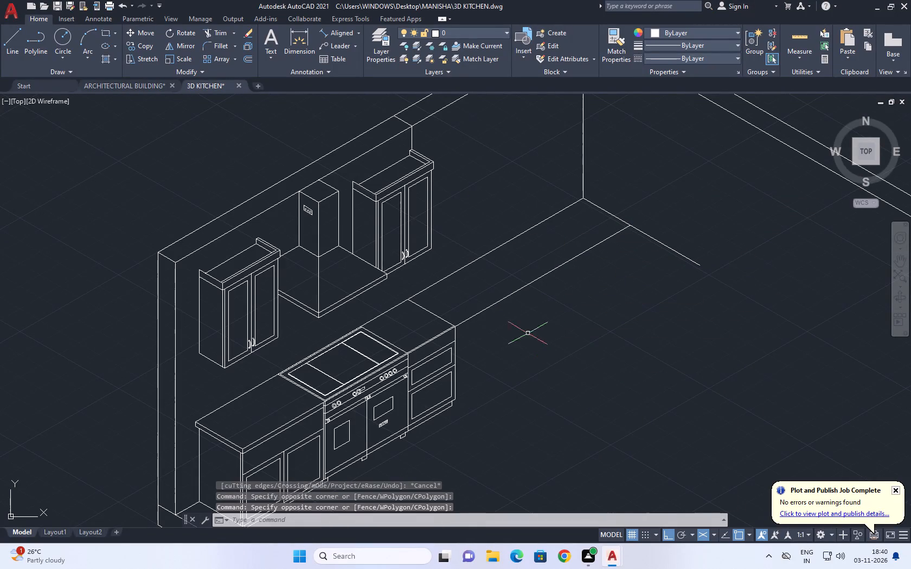
Draw a line from the drawer cabinet's lower front corner, parallel to the back wall, past the adjoining-wall countertop line.
click(10, 45)
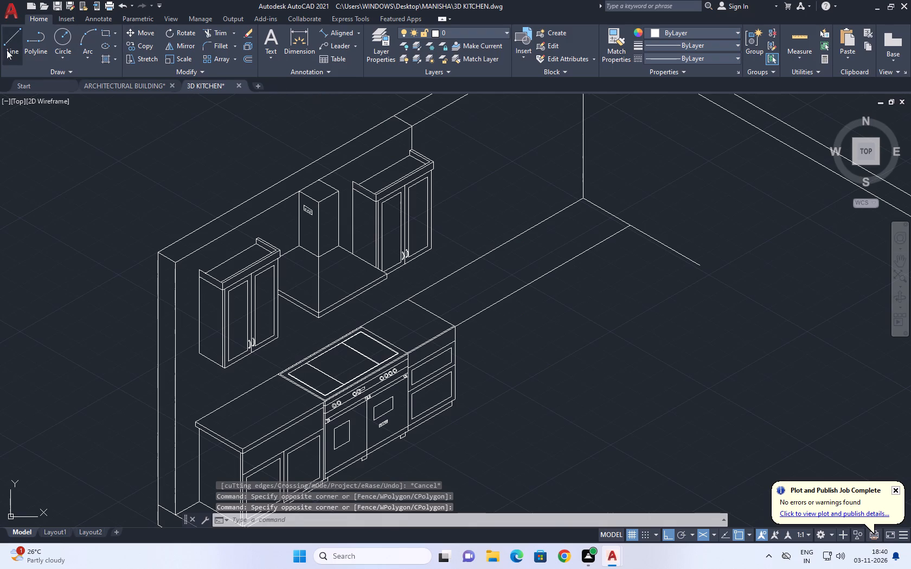
scroll(452, 400, up, 2)
click(457, 402)
scroll(517, 374, down, 2)
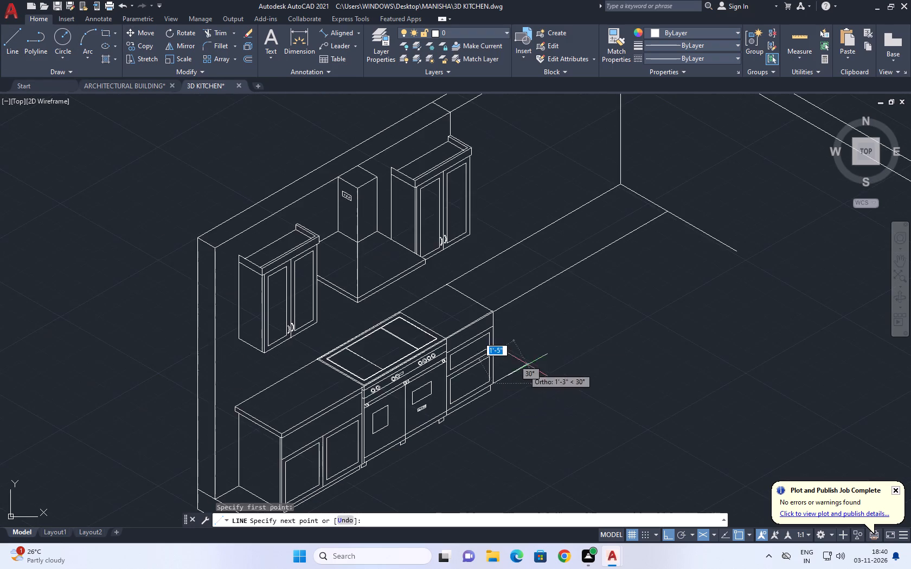
middle_drag(645, 298, 519, 344)
click(647, 300)
right_click(656, 267)
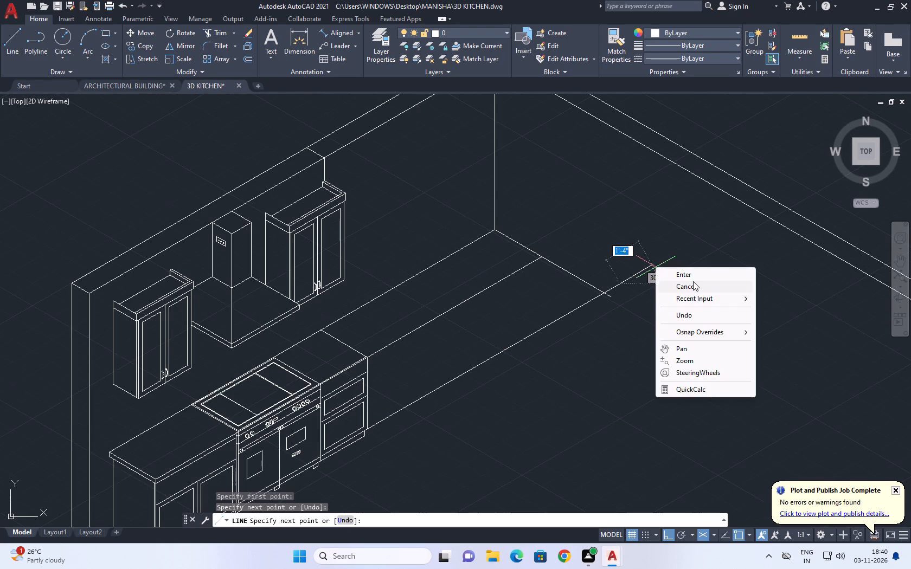
click(693, 281)
Draw a vertical line in Isoplane Right from the countertop's front corner at the adjoining wall down past the bottom line.
right_click(612, 216)
click(654, 221)
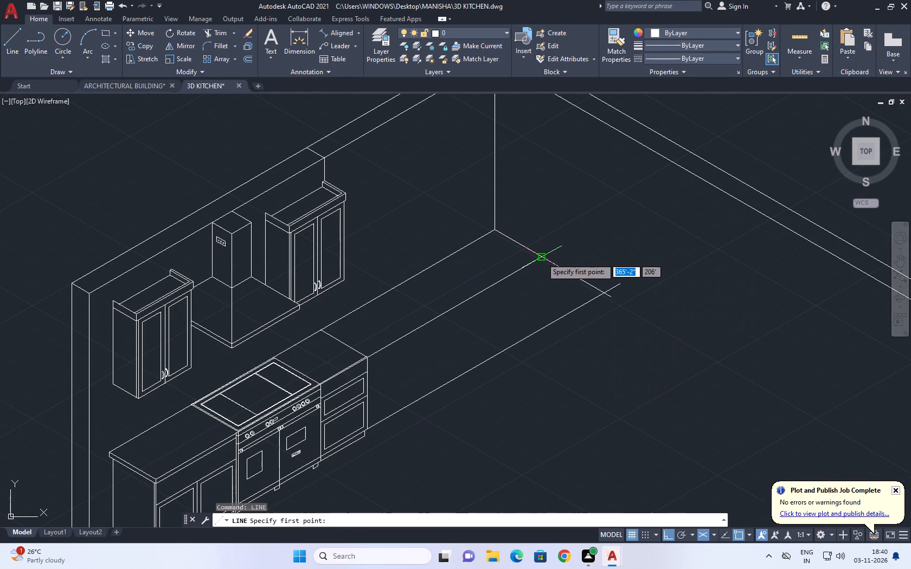
click(542, 258)
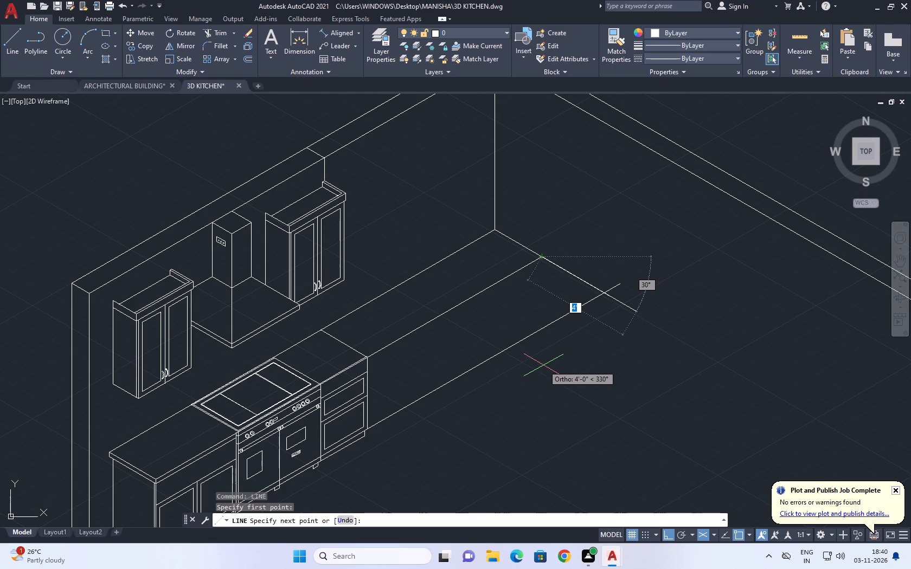
key(F5)
click(543, 370)
key(space)
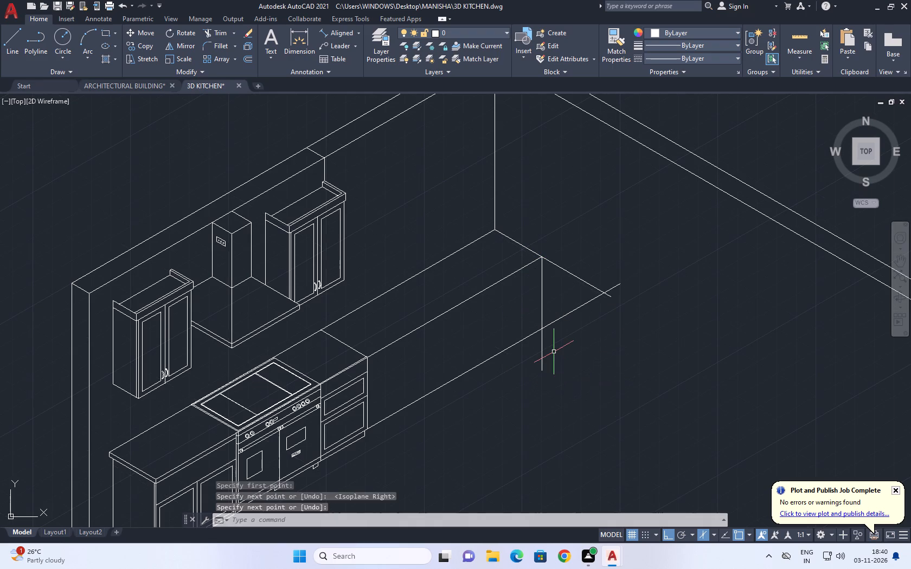
Trim the overhanging ends of the adjoining-wall line, the cabinet bottom line and the new vertical line at the far end.
key(t)
key(r)
key(space)
click(578, 245)
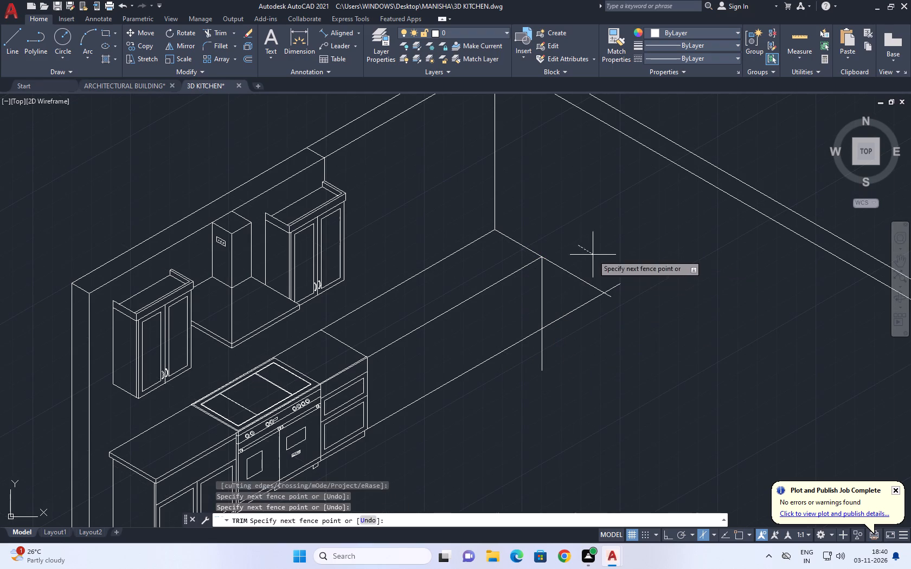
click(593, 255)
click(613, 291)
click(611, 274)
click(581, 245)
click(589, 372)
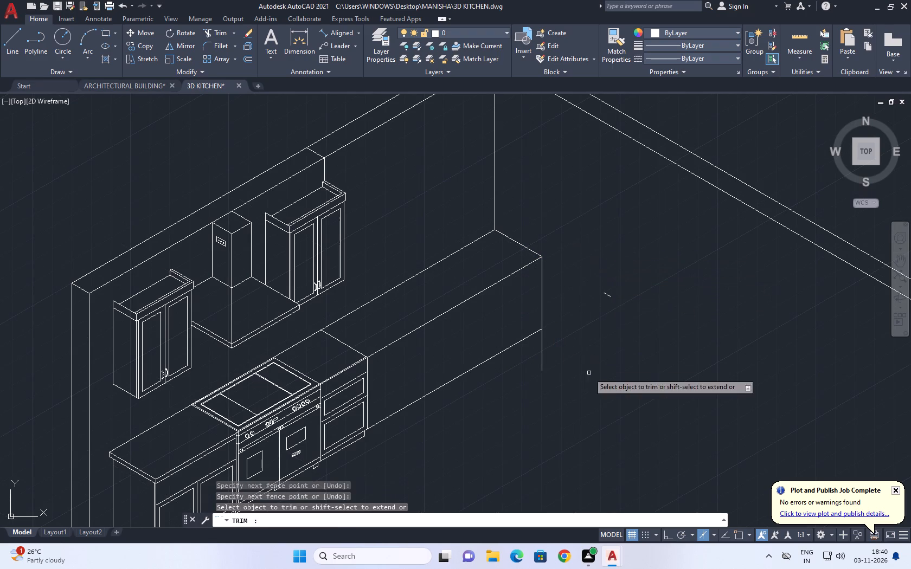
click(616, 295)
click(613, 277)
click(608, 289)
click(595, 303)
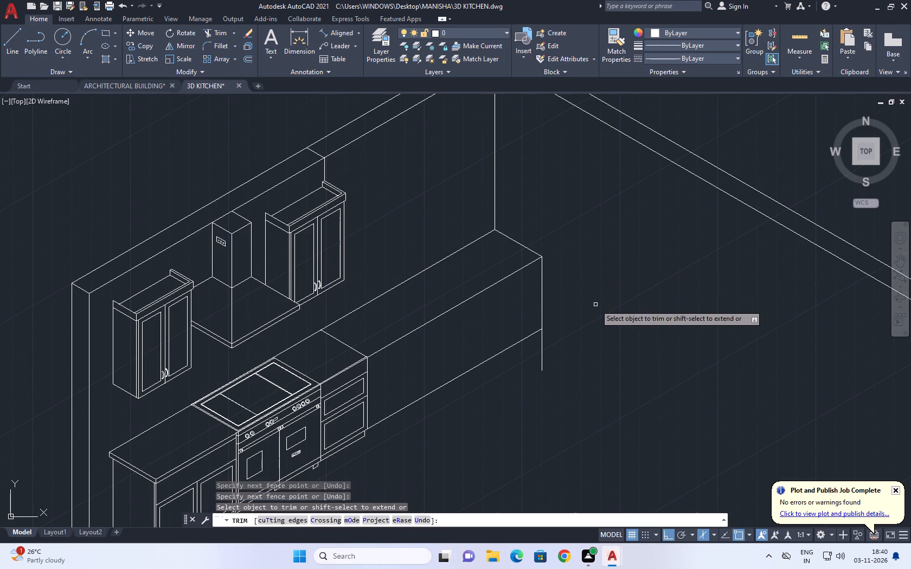
drag(595, 306, 579, 321)
click(508, 377)
click(592, 315)
key(Escape)
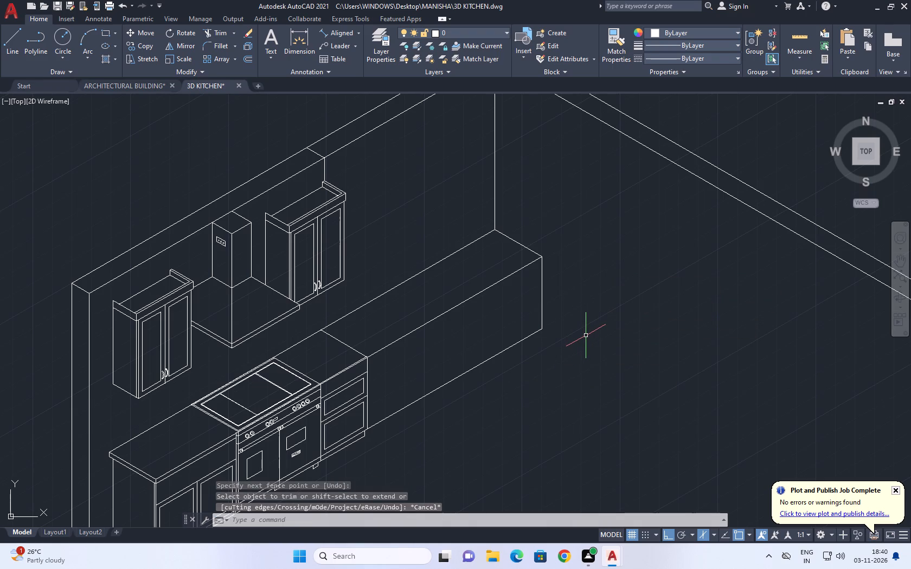
Move the countertop's cross line at the drawer cabinet's outer end 2' along the back wall towards the room corner.
middle_drag(403, 385, 441, 366)
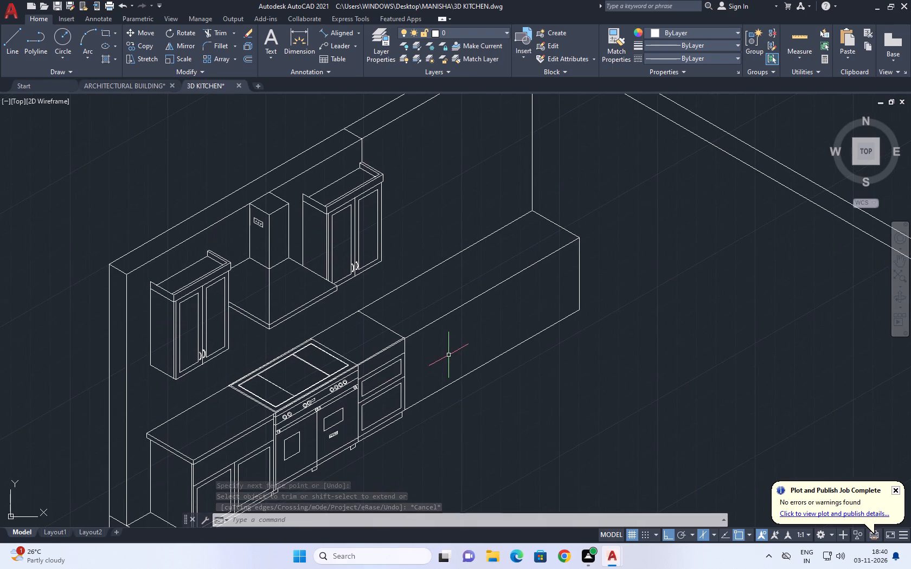
scroll(364, 340, up, 1)
middle_drag(364, 340, 371, 340)
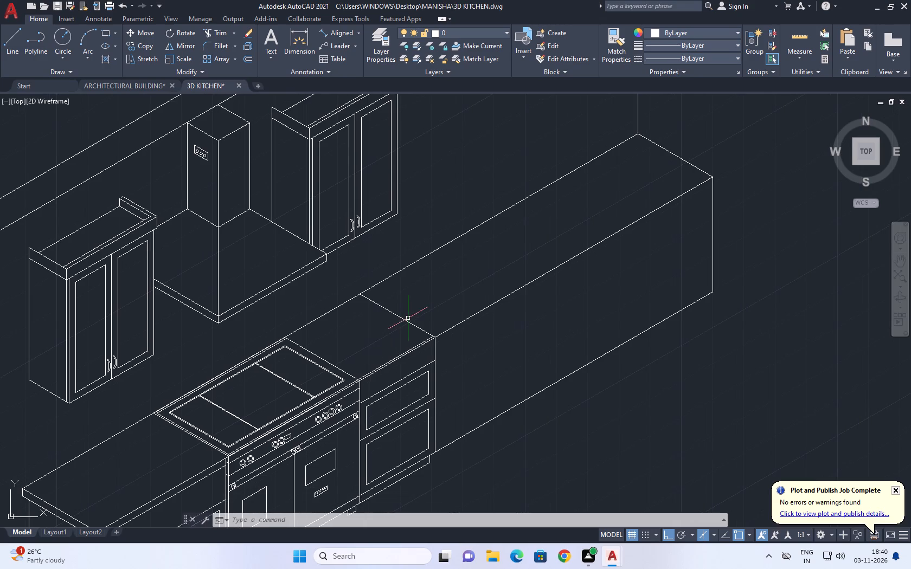
click(416, 294)
click(390, 334)
middle_drag(451, 332, 455, 380)
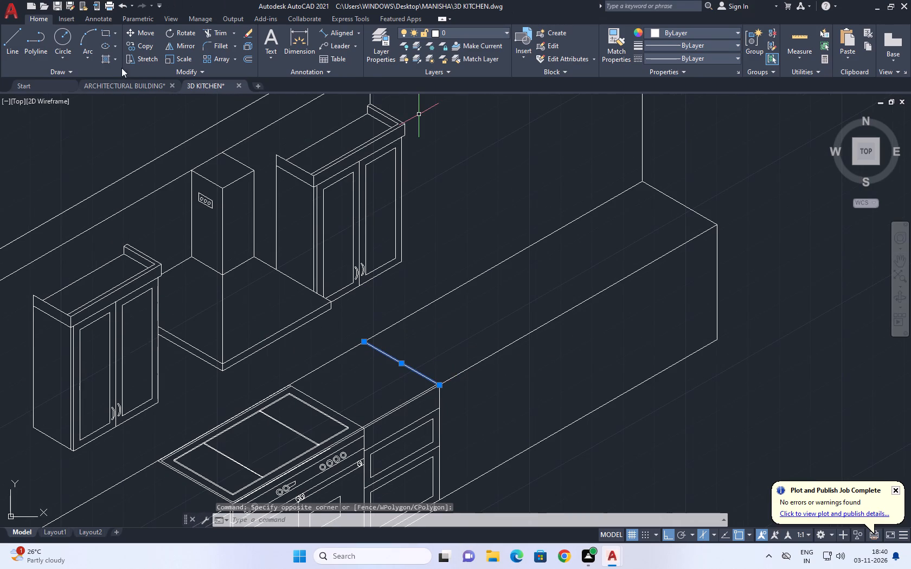
click(144, 34)
scroll(452, 358, up, 1)
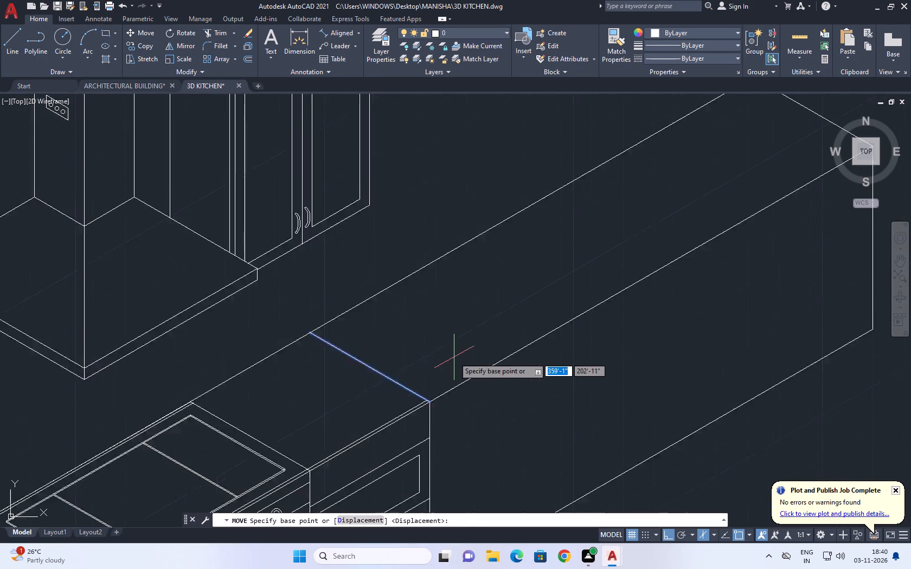
scroll(454, 357, up, 1)
click(434, 349)
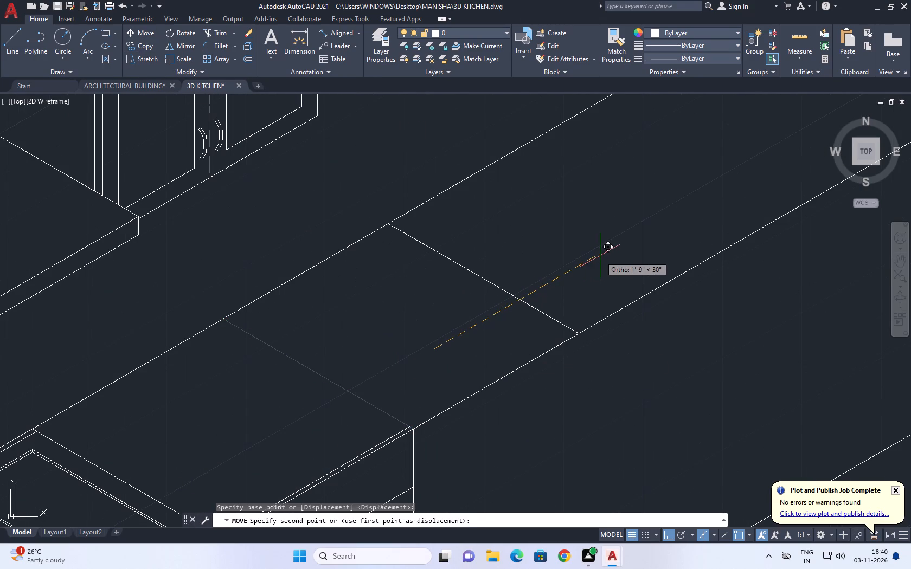
text(2')
key(Return)
scroll(588, 289, down, 2)
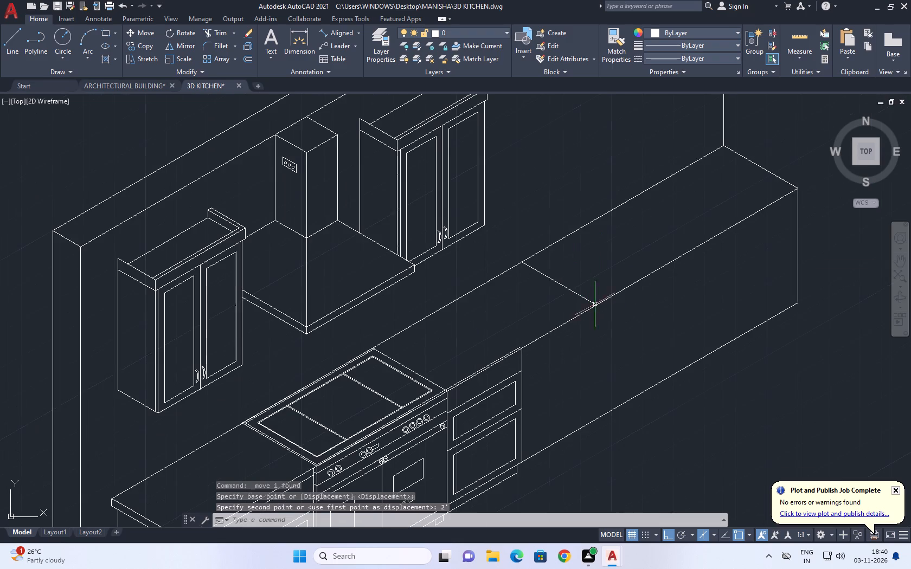
Draw a vertical line from the front end of the moved countertop cross line down past the cabinet bottom line.
middle_drag(691, 263, 524, 257)
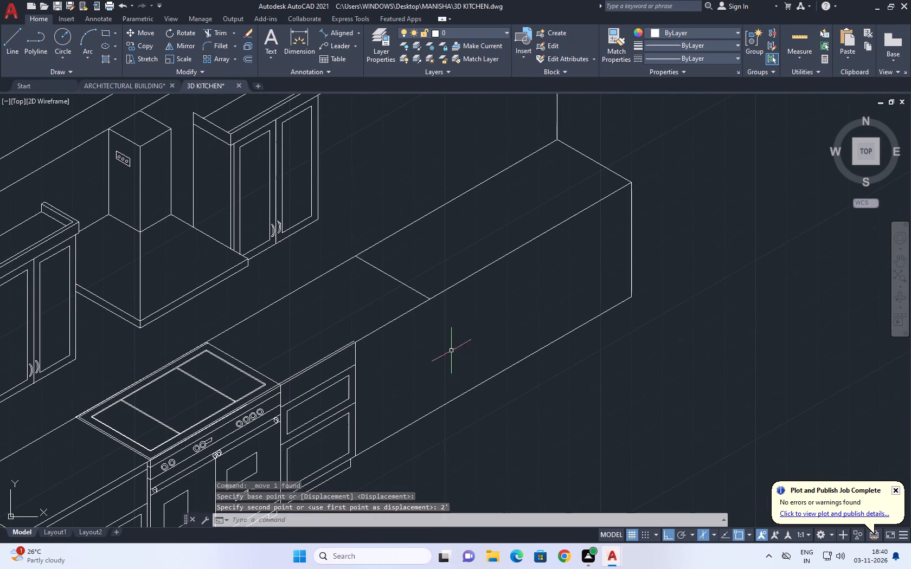
middle_drag(502, 266, 504, 228)
click(8, 35)
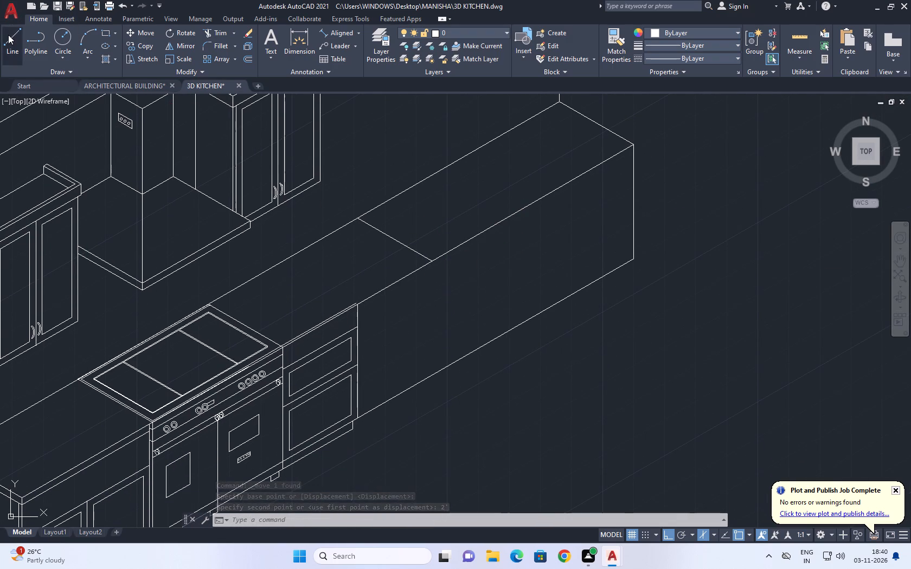
click(430, 260)
click(440, 424)
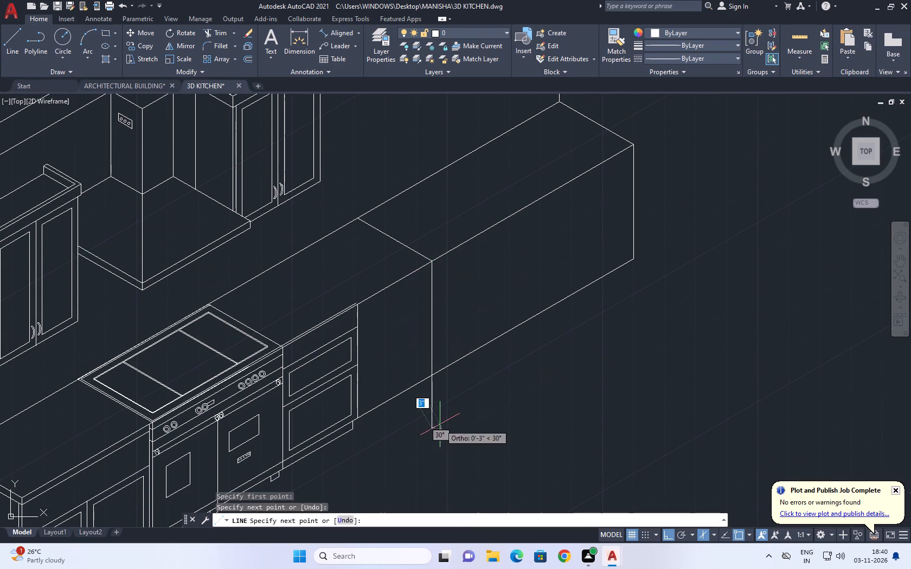
right_click(478, 377)
click(515, 389)
Trim the part of the new vertical line that hangs below the cabinet bottom line.
middle_drag(470, 346, 449, 214)
click(212, 31)
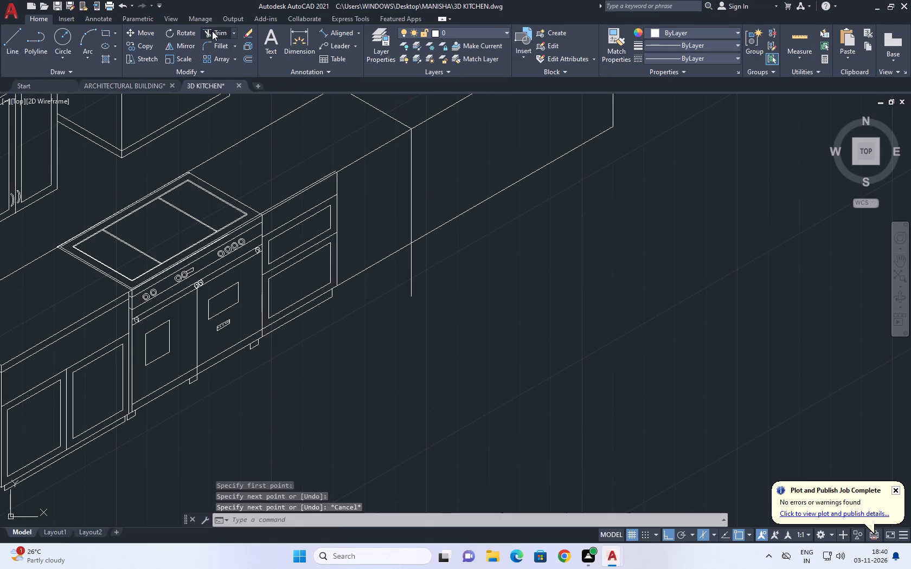
drag(380, 296, 390, 284)
click(446, 256)
drag(376, 290, 372, 303)
right_click(479, 267)
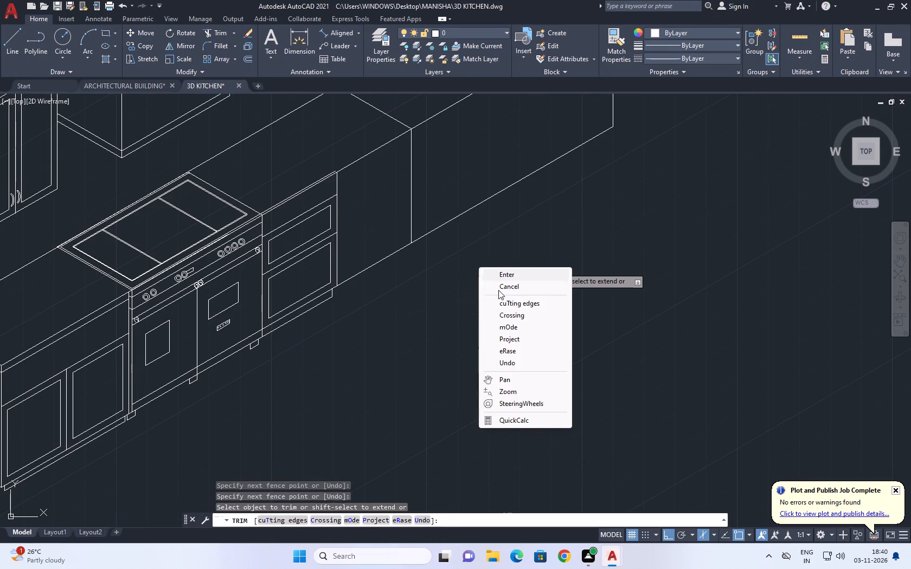
click(523, 289)
Extend the drawer cabinet's inner countertop edge line to the moved cross line.
middle_drag(335, 205, 428, 344)
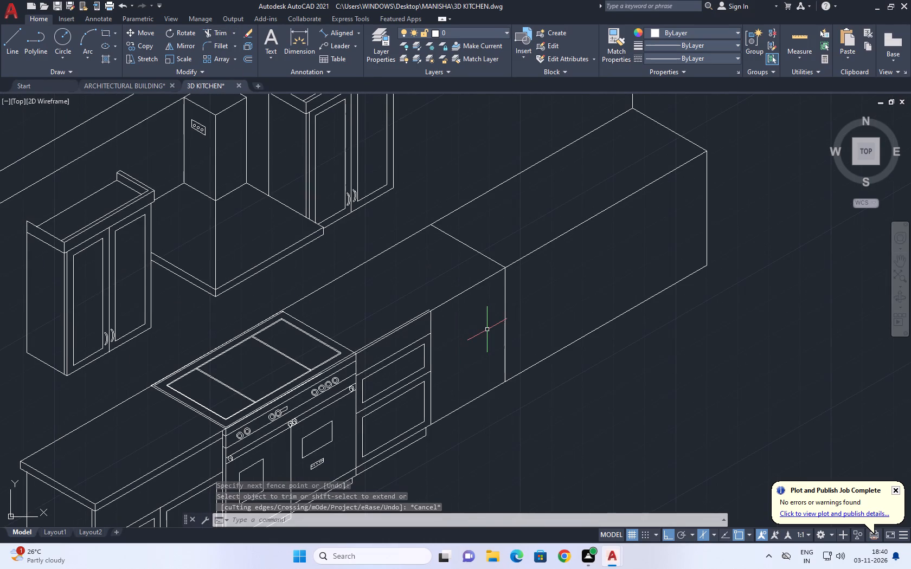
scroll(406, 291, up, 2)
middle_drag(501, 336, 427, 366)
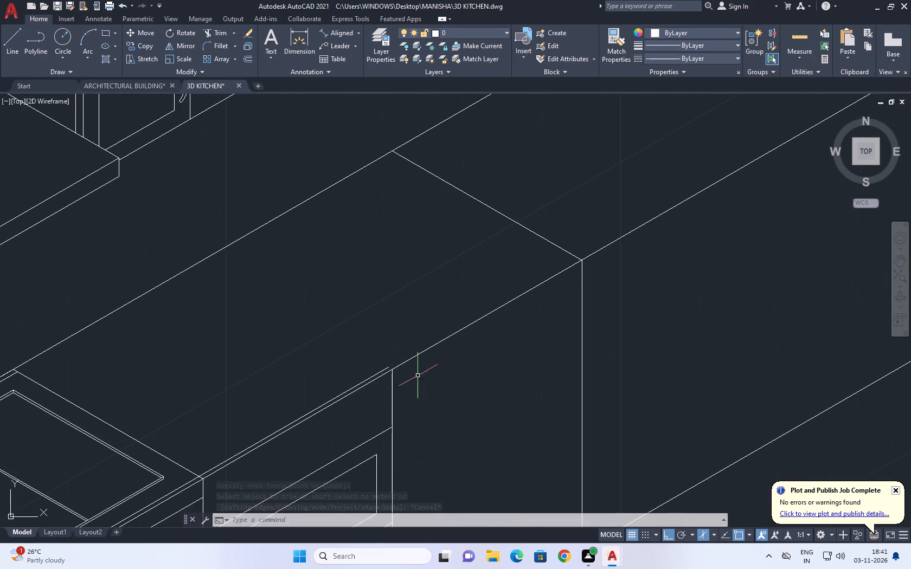
text(EX)
key(space)
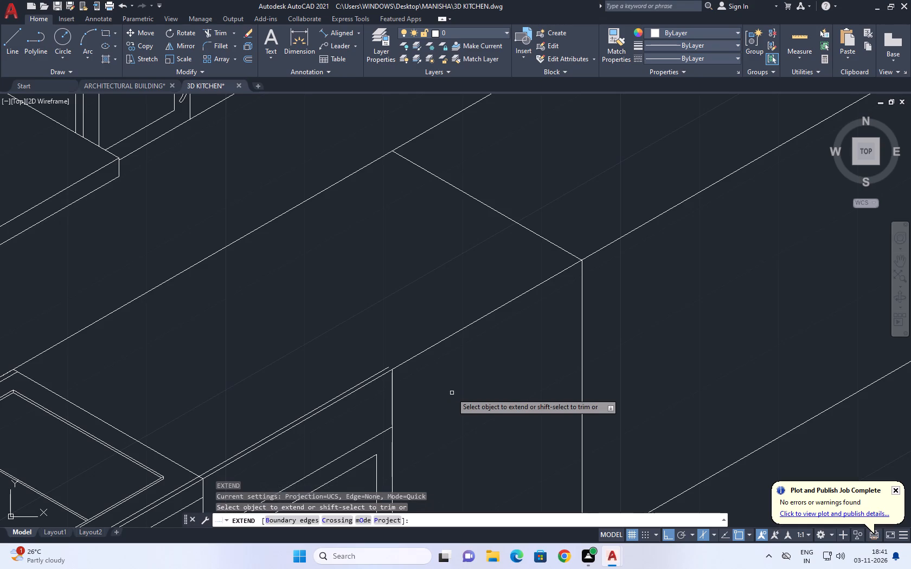
click(387, 367)
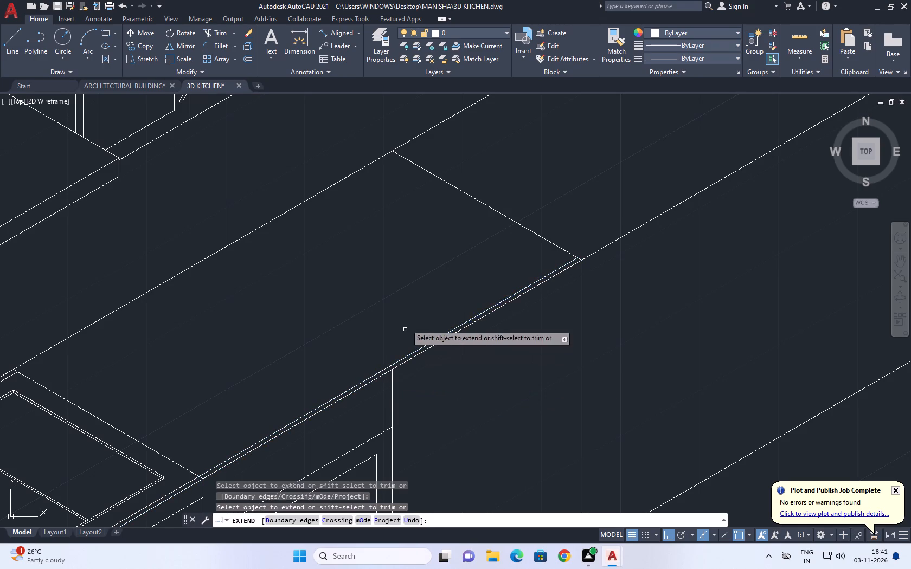
right_click(407, 285)
click(429, 297)
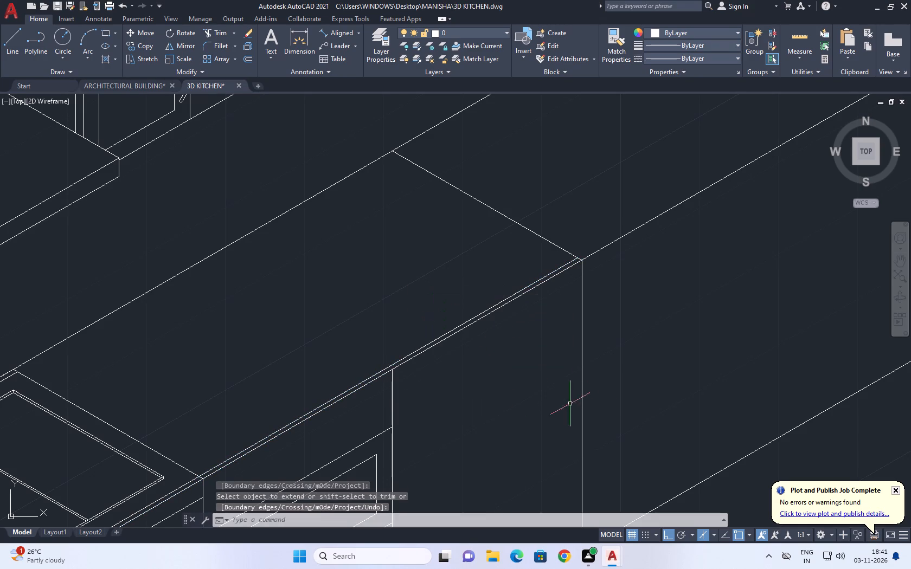
Fillet the extended inner countertop edge line with the new cabinet's vertical edge.
middle_drag(515, 379, 504, 321)
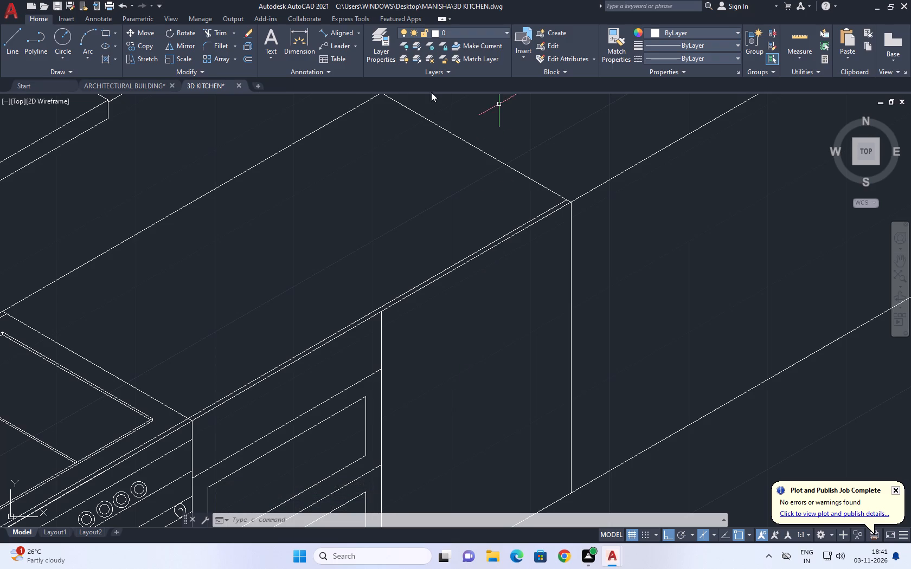
click(222, 46)
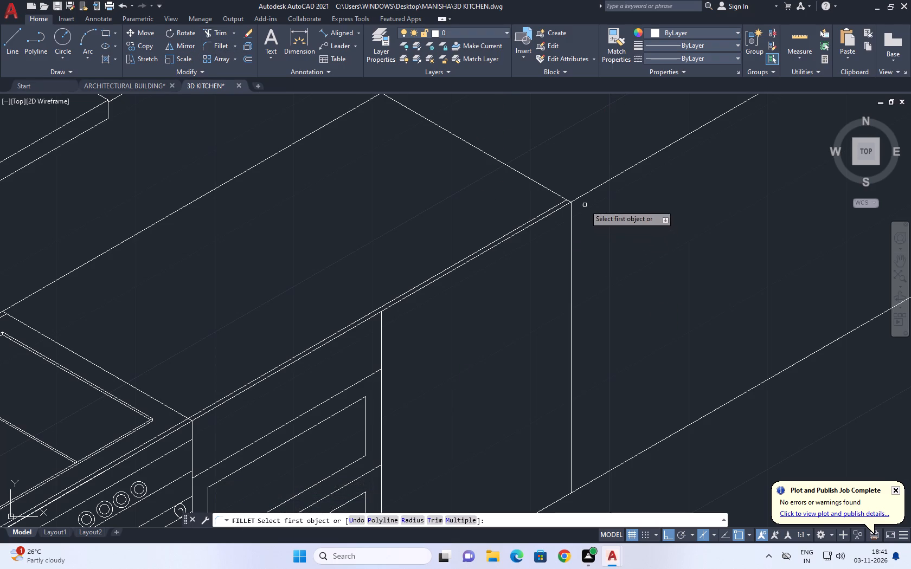
scroll(585, 205, up, 2)
click(528, 199)
click(548, 215)
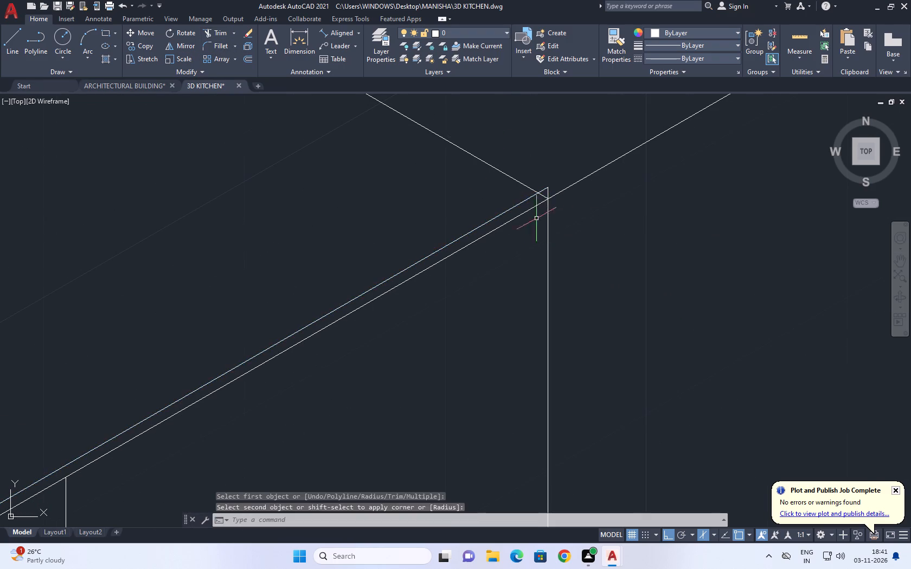
scroll(520, 218, down, 1)
scroll(562, 190, down, 2)
middle_drag(553, 168, 553, 374)
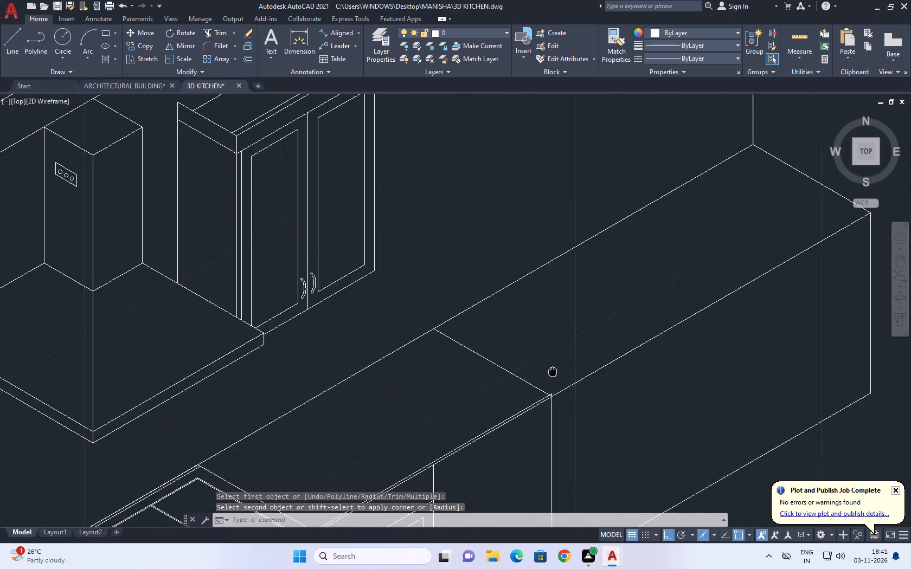
Move the countertop cross line up so its front end meets the top corner of the new cabinet's front edge.
middle_drag(553, 374, 554, 385)
scroll(577, 411, up, 1)
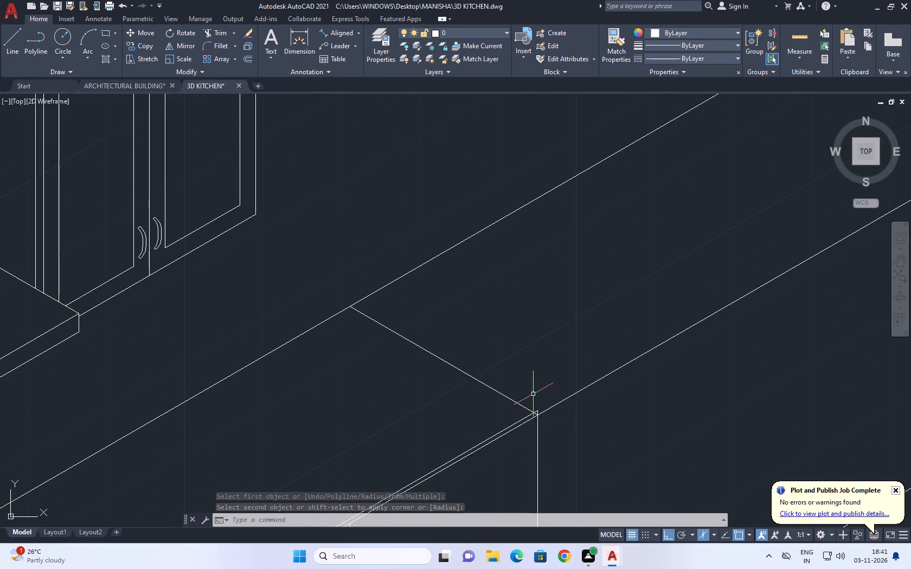
click(497, 380)
click(477, 395)
click(141, 37)
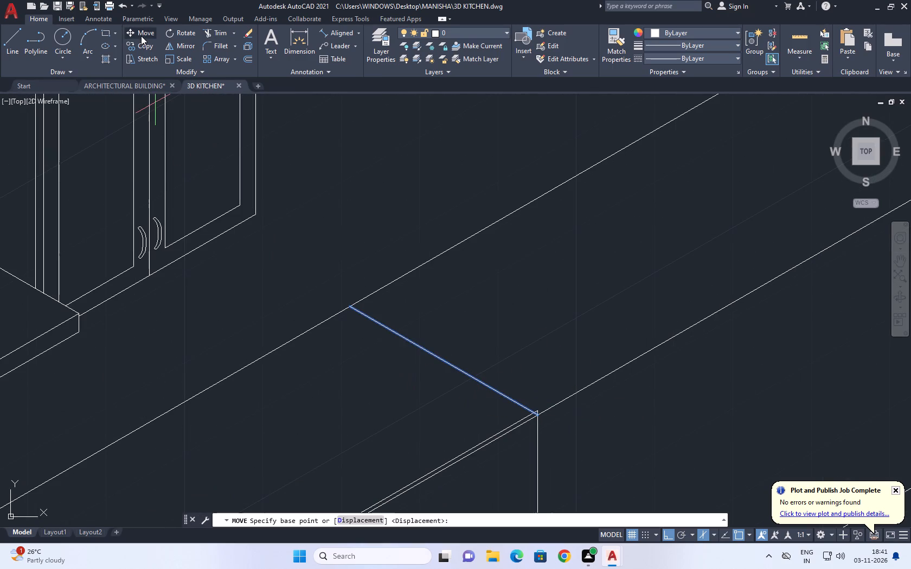
scroll(545, 430, up, 3)
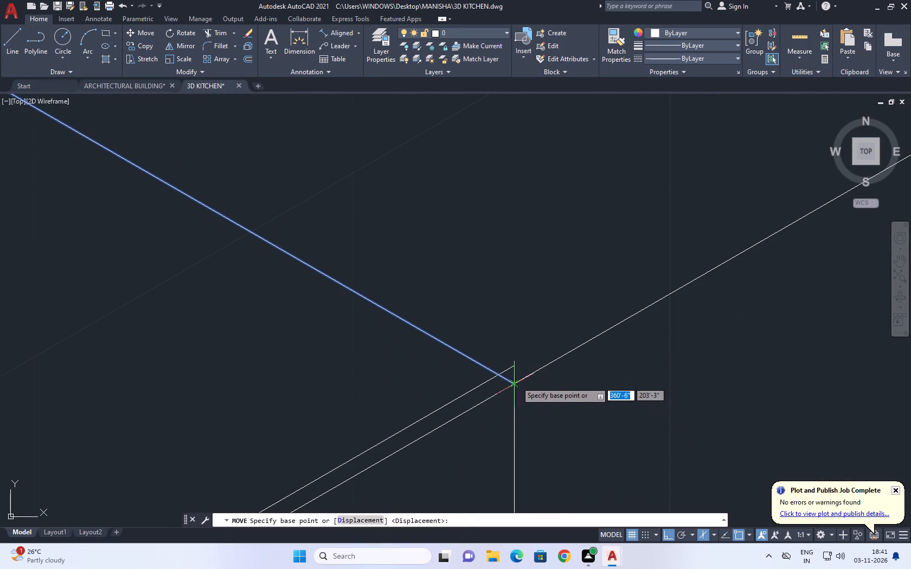
click(516, 385)
drag(515, 368, 515, 375)
scroll(519, 385, down, 5)
middle_drag(524, 353, 498, 286)
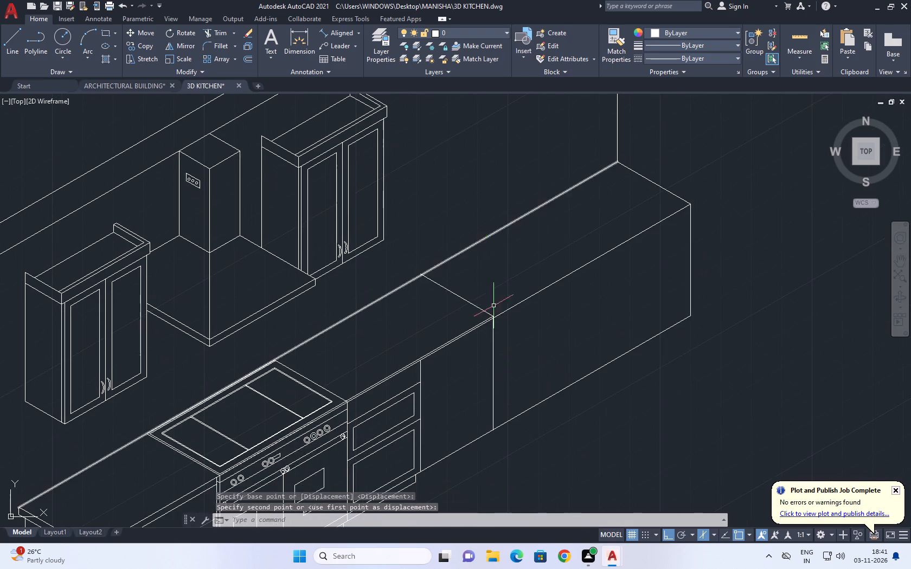
Trim the end of the moved cross line that sticks out past the countertop's back edge.
scroll(425, 269, up, 2)
click(216, 25)
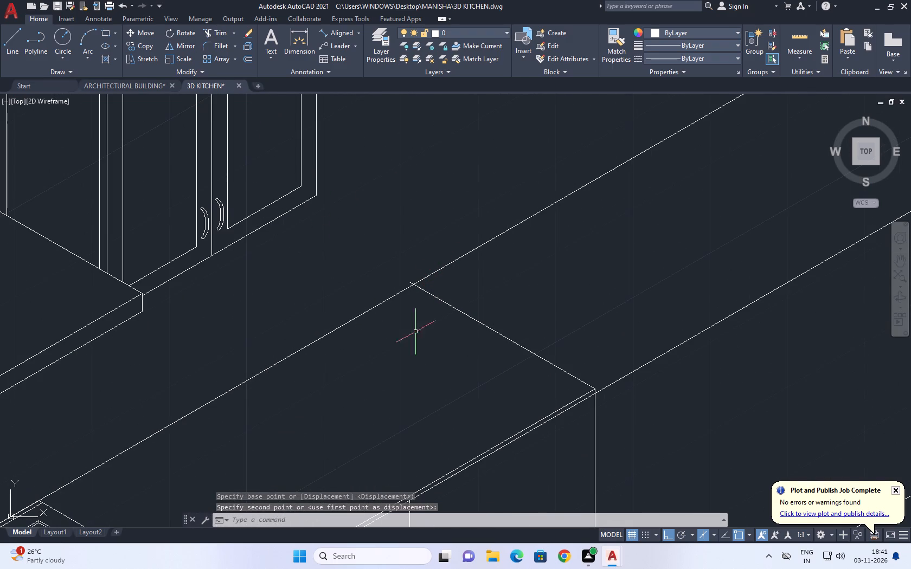
scroll(422, 334, up, 2)
click(222, 32)
scroll(418, 221, up, 3)
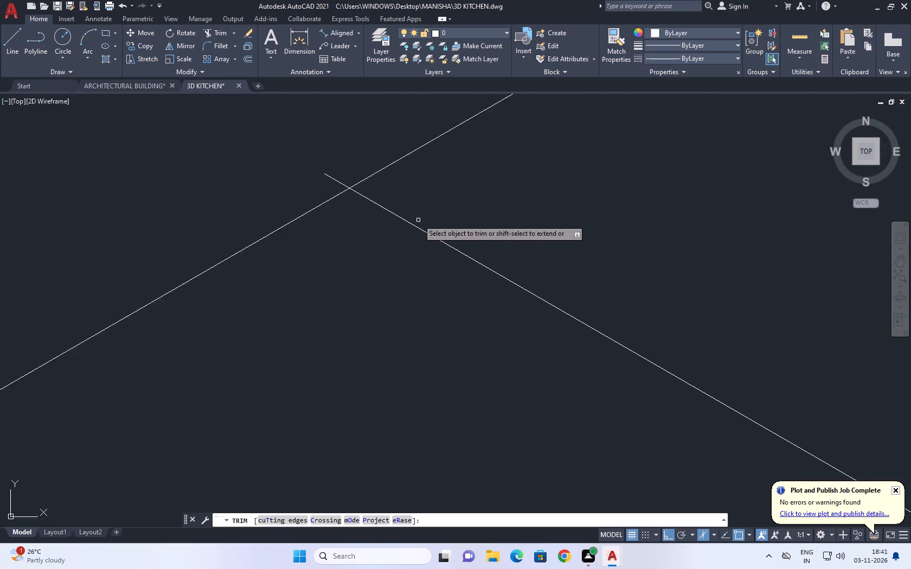
click(296, 132)
click(236, 188)
right_click(232, 162)
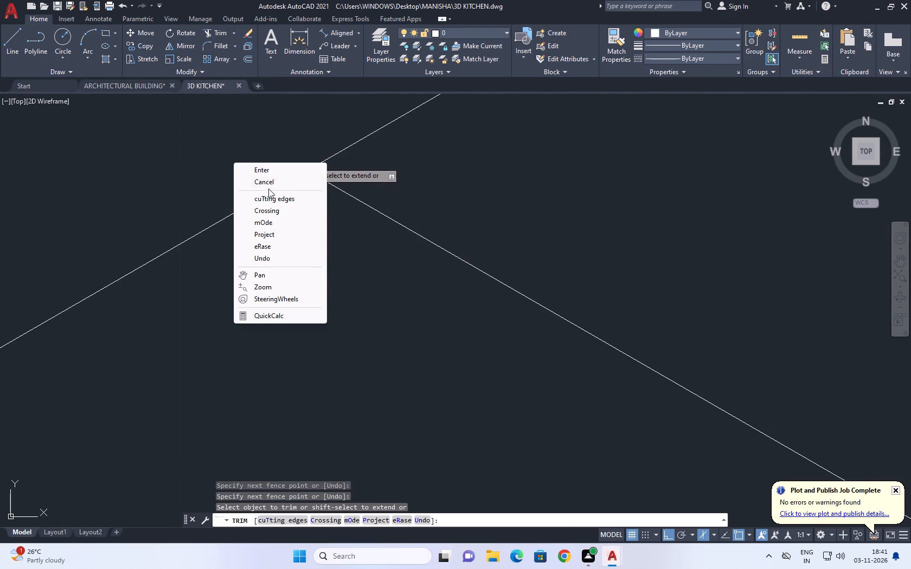
click(273, 185)
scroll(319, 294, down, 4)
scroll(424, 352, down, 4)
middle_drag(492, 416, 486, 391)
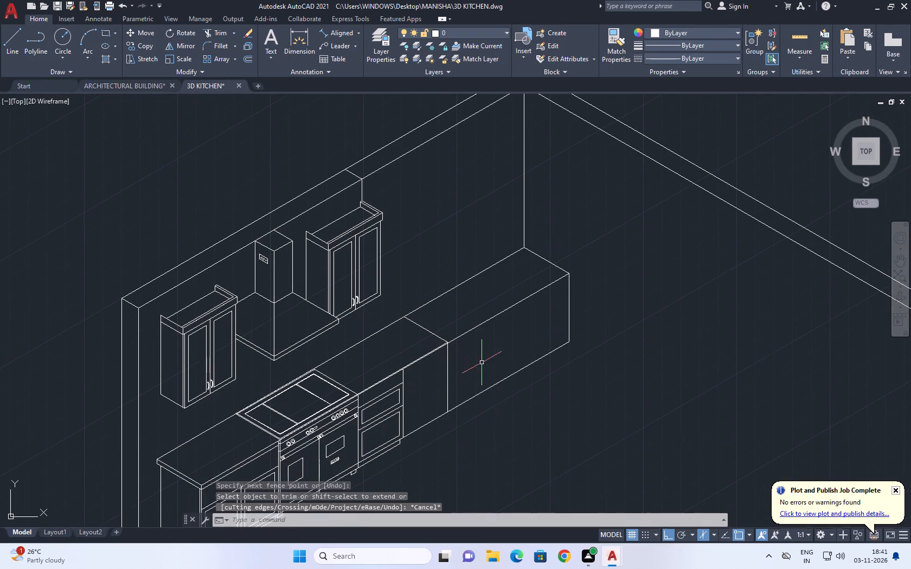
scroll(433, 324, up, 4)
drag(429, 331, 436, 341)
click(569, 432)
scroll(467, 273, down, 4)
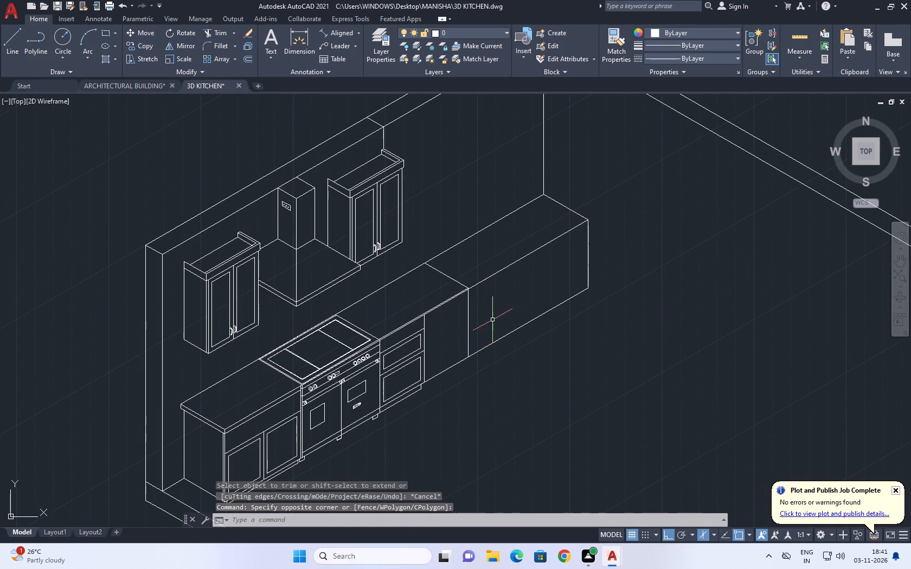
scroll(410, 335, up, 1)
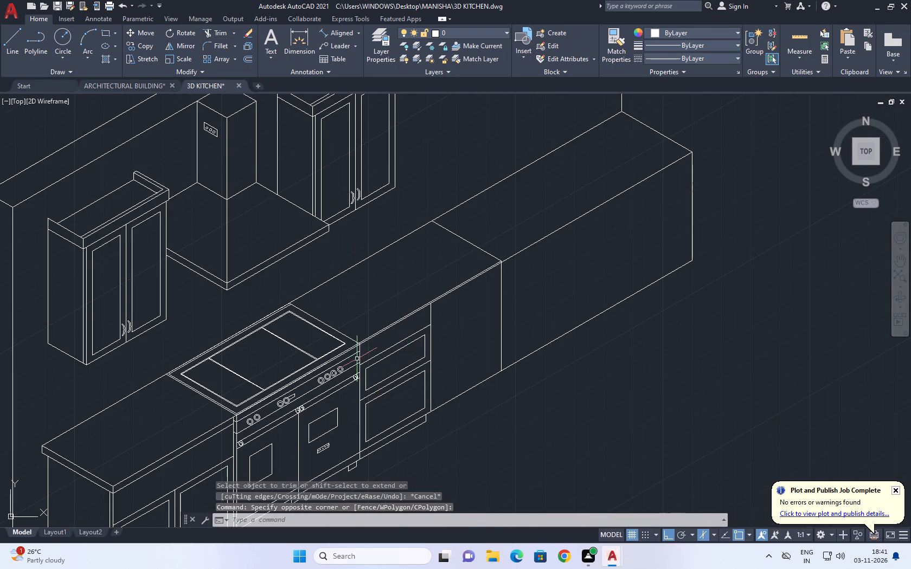
With ortho off, draw a three-point curved spline across the upper part of the new cabinet front as the handle's top edge.
scroll(356, 357, up, 2)
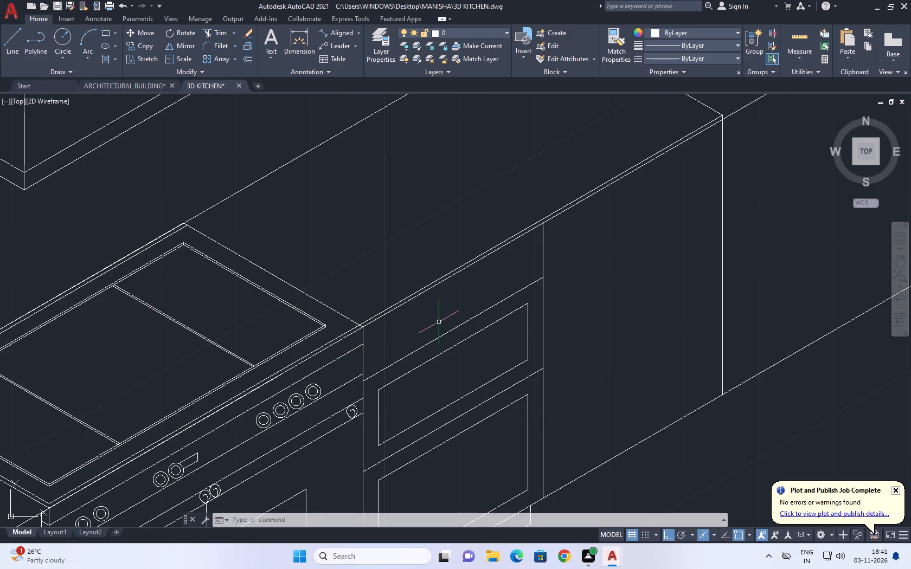
middle_drag(524, 287, 348, 299)
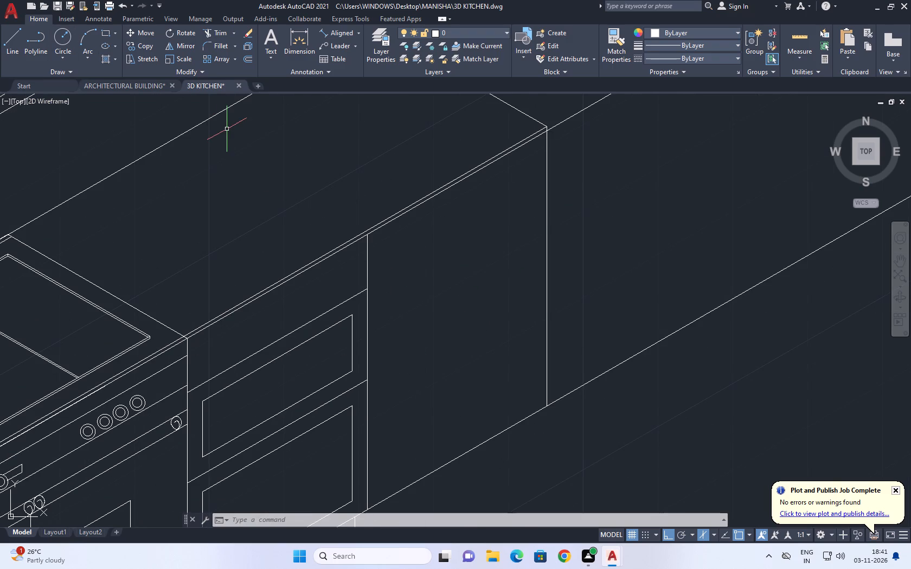
text(SPL)
key(space)
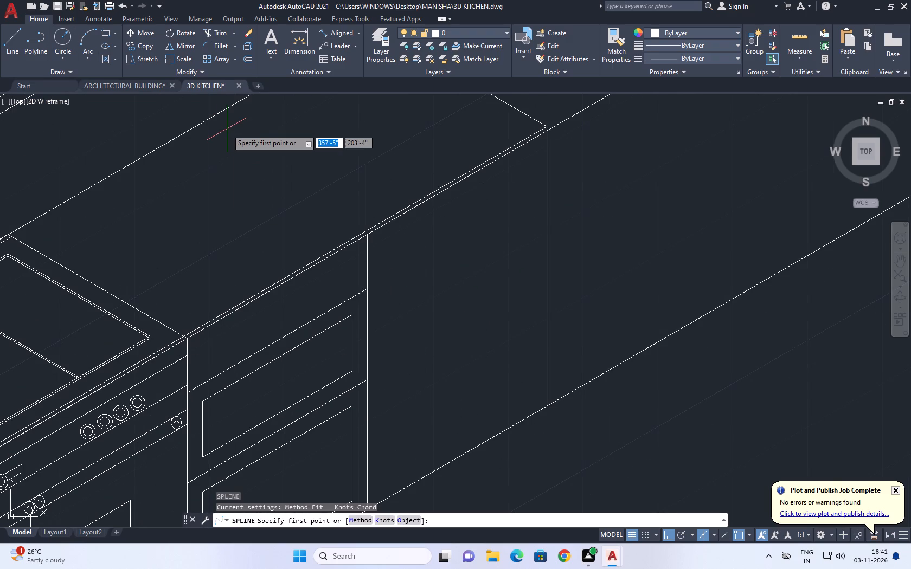
drag(387, 253, 383, 247)
scroll(417, 242, up, 1)
key(F8)
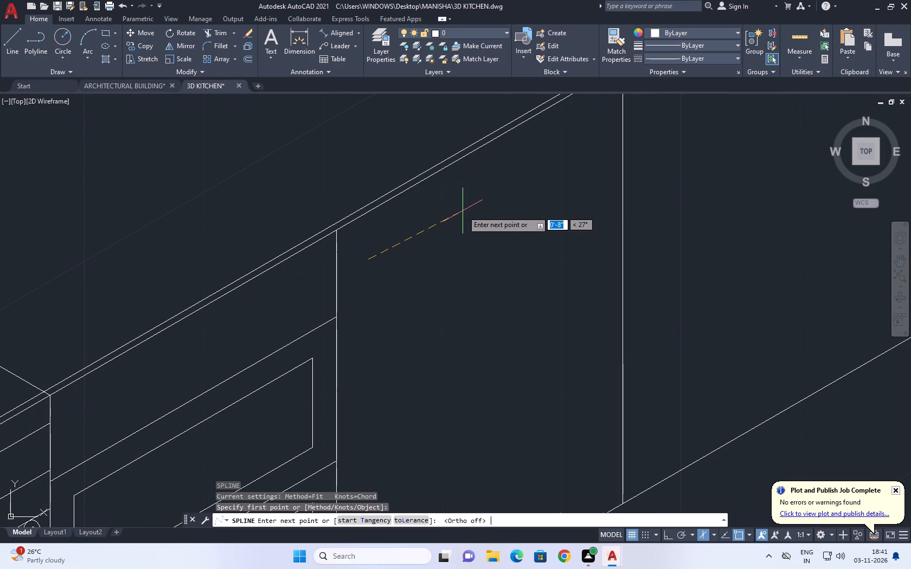
click(493, 210)
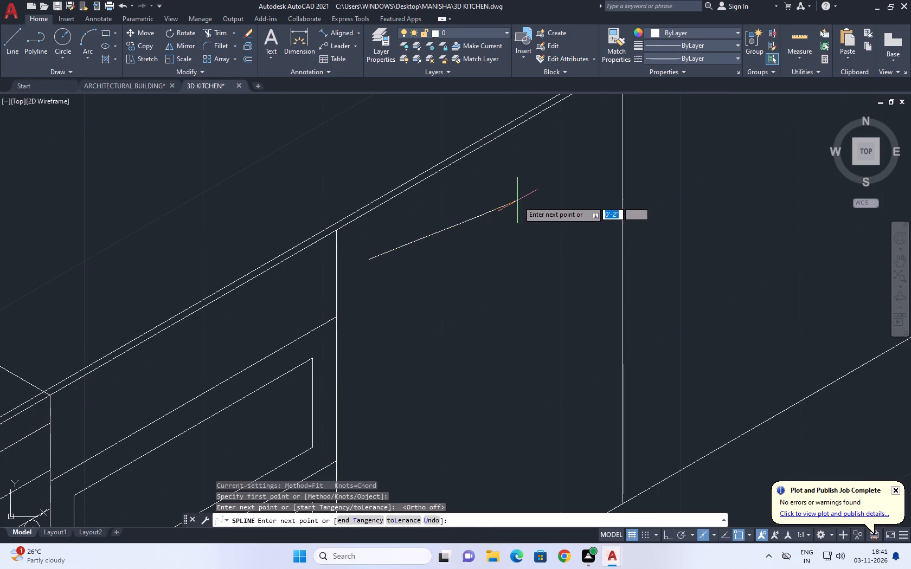
click(567, 169)
click(575, 151)
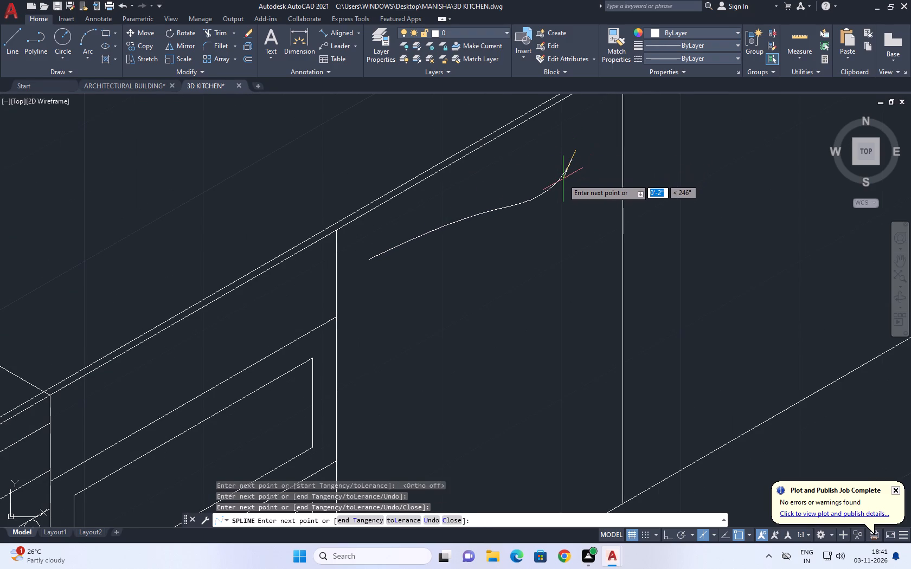
key(ctrl+z)
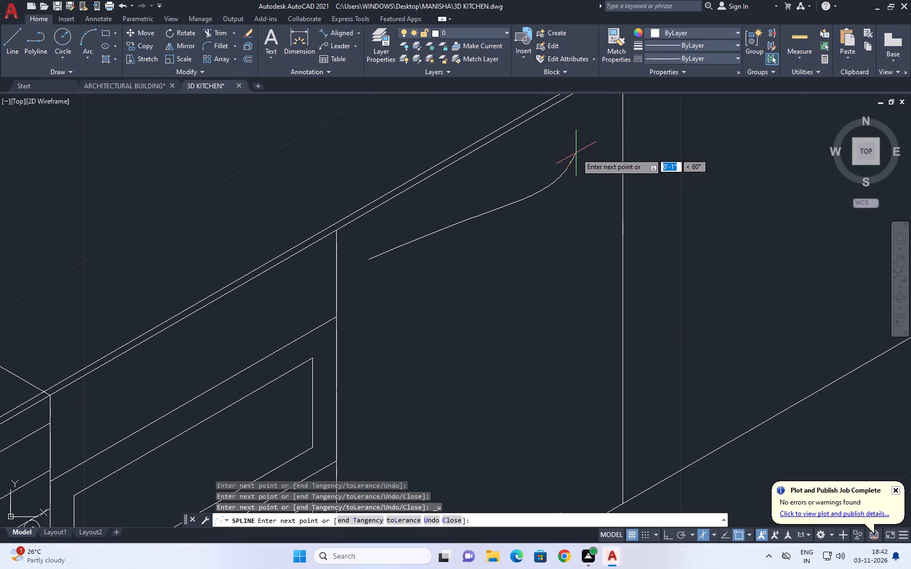
key(ctrl+z)
click(576, 149)
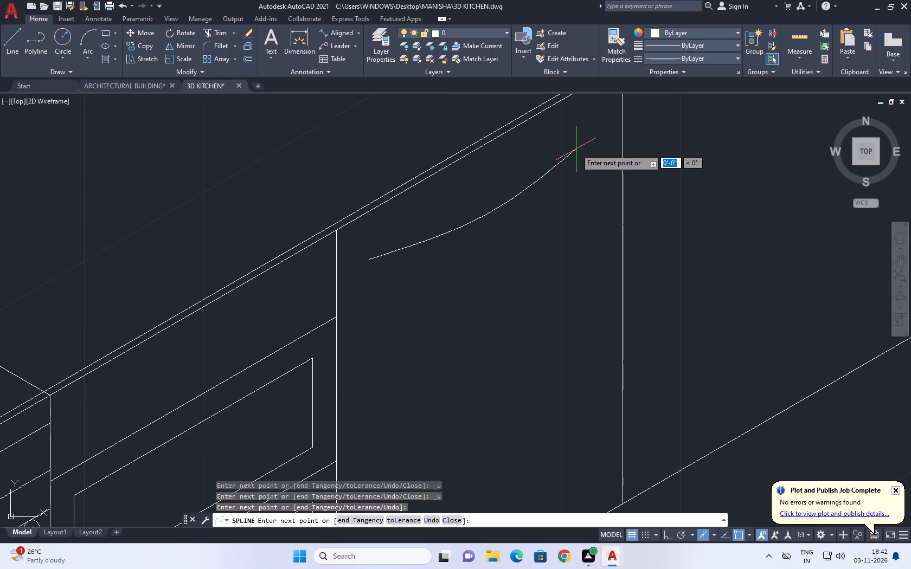
key(space)
Copy the handle spline about 1" straight down to form the handle's lower edge.
click(563, 170)
click(548, 166)
key(c)
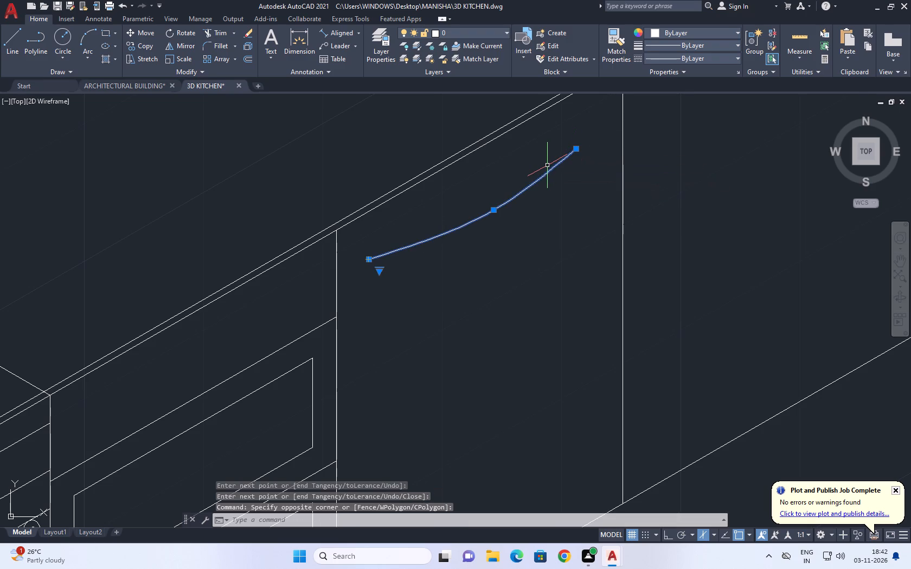
key(o)
key(space)
click(550, 197)
click(552, 215)
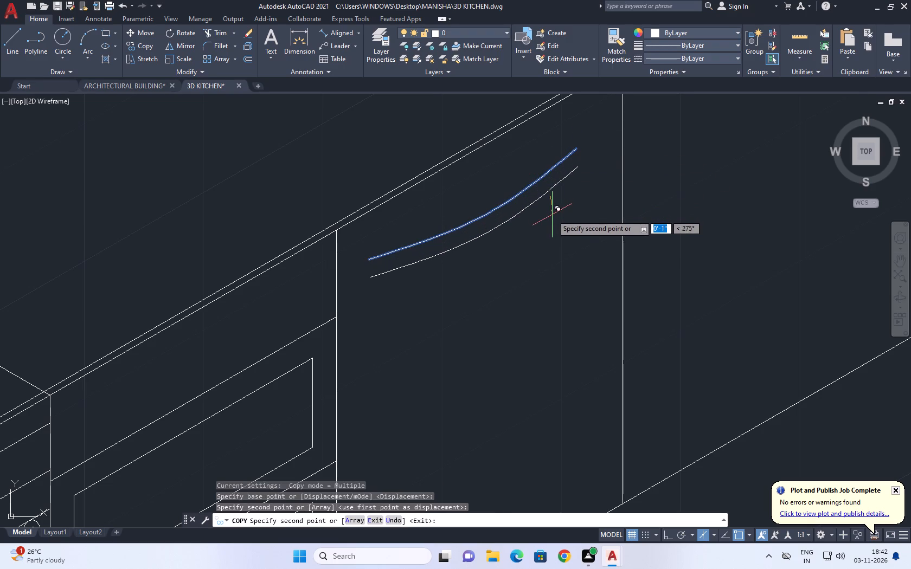
key(Escape)
Close both ends of the handle with three-point arcs joining the two splines.
key(a)
key(space)
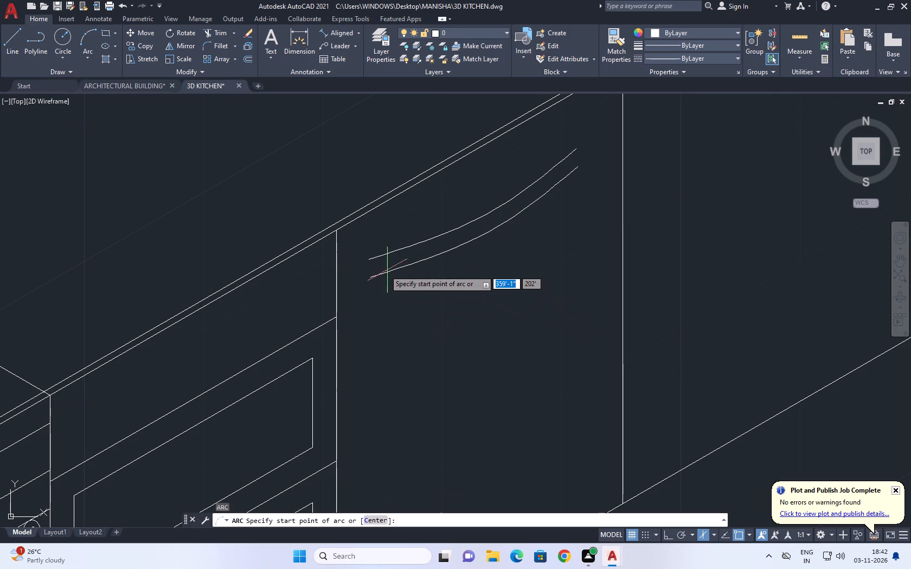
scroll(383, 270, up, 2)
click(350, 244)
click(342, 267)
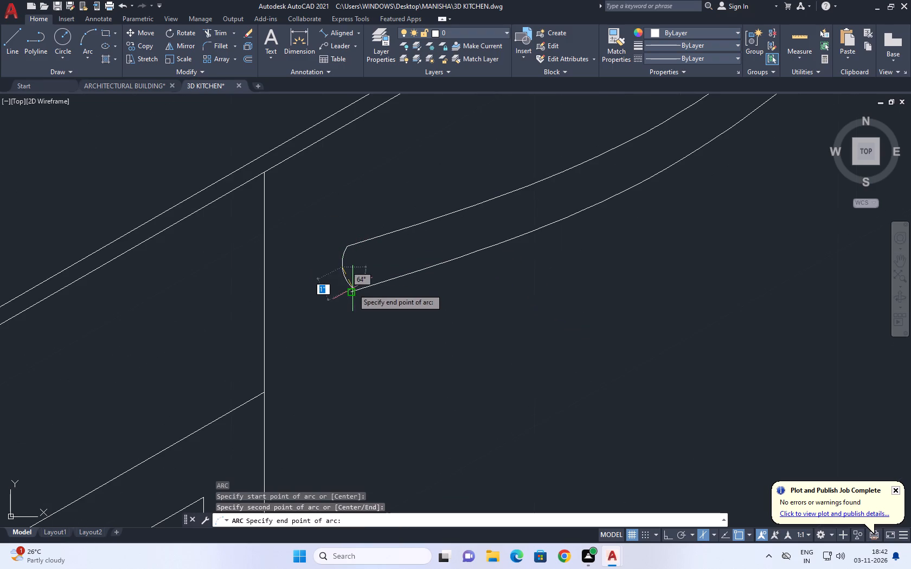
click(354, 289)
scroll(374, 283, down, 3)
key(space)
scroll(496, 189, up, 2)
click(497, 232)
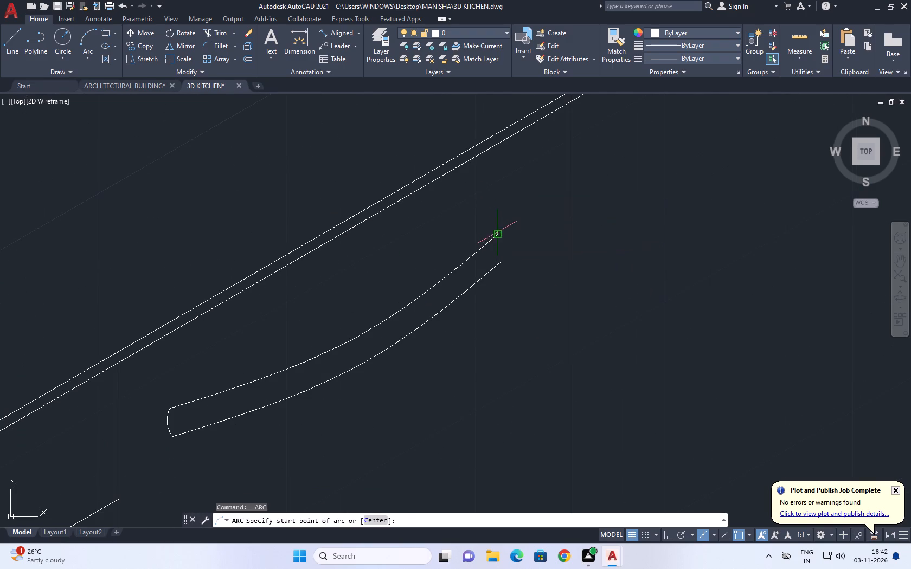
click(508, 234)
click(502, 262)
Flatten the arc at the handle's upper end by stretching its midpoint inward.
scroll(510, 256, up, 1)
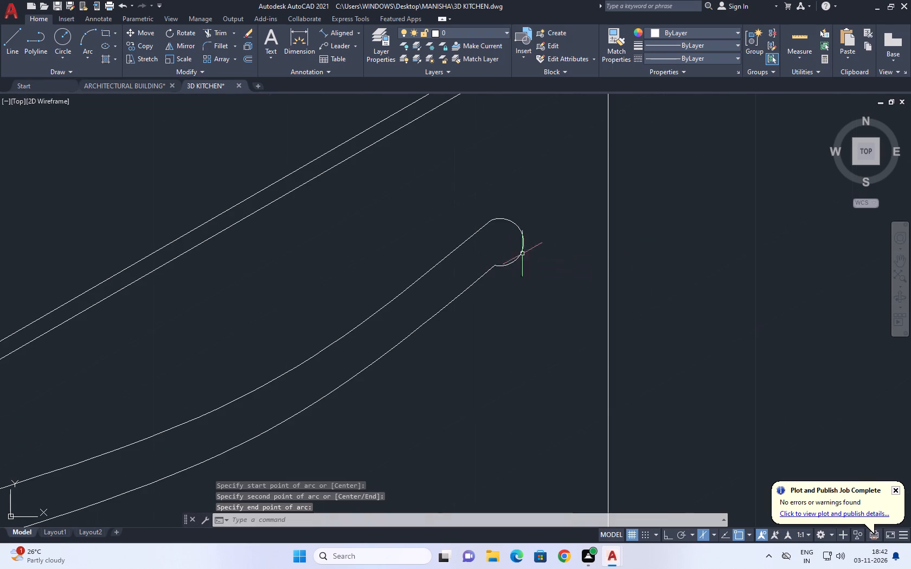
click(537, 251)
click(496, 213)
click(523, 242)
click(508, 236)
scroll(517, 222, down, 2)
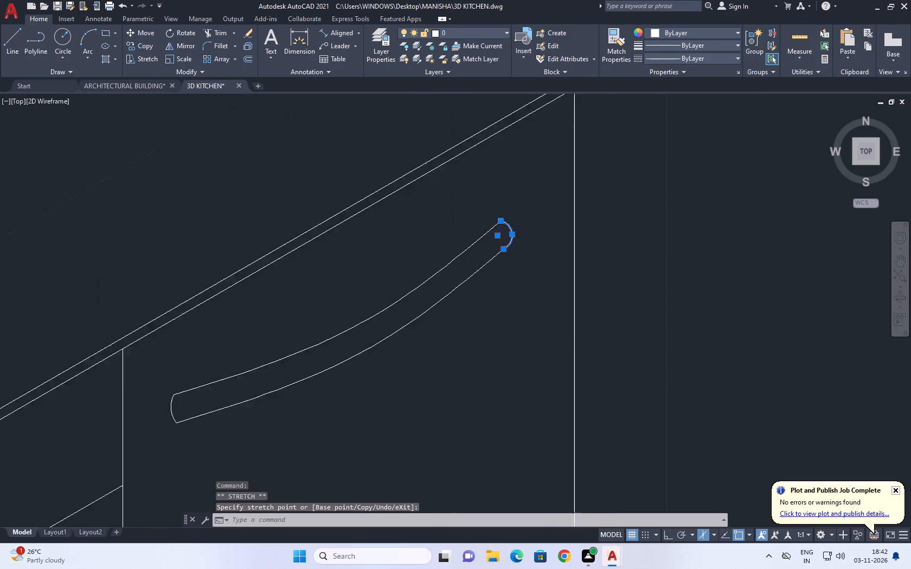
scroll(518, 222, down, 2)
key(Escape)
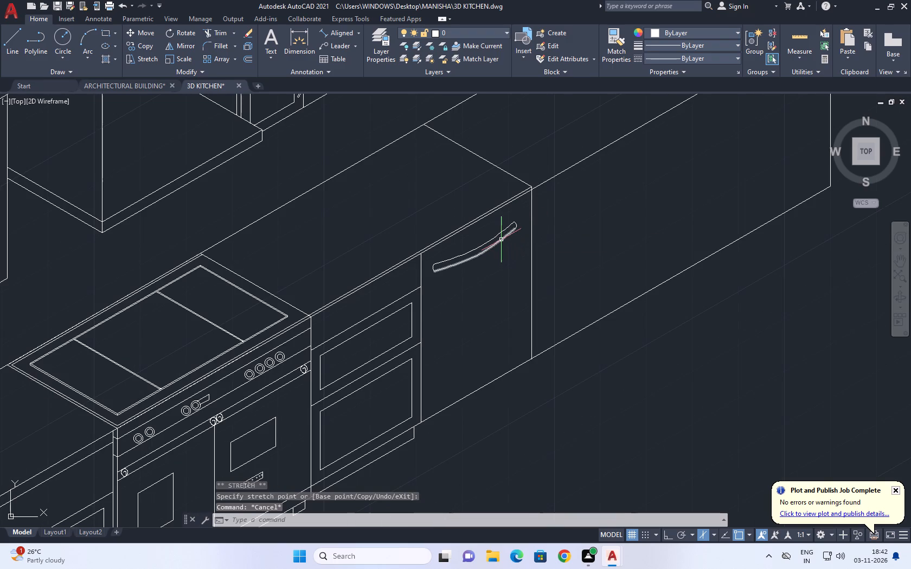
Draw a short vertical line from the bottom line above the oven's foot nearest the drawer cabinet up past the upper bottom line.
middle_drag(515, 270, 506, 226)
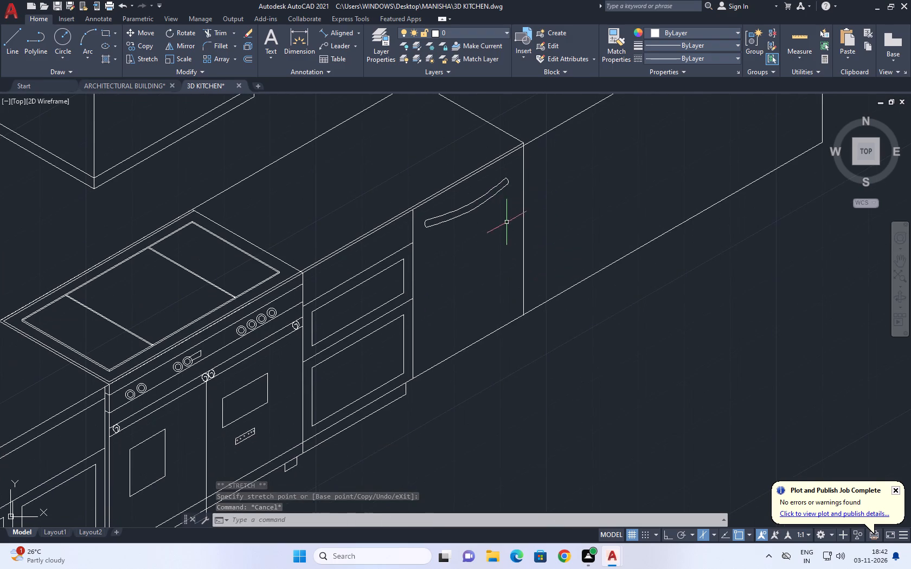
scroll(499, 249, up, 1)
middle_drag(486, 334, 486, 203)
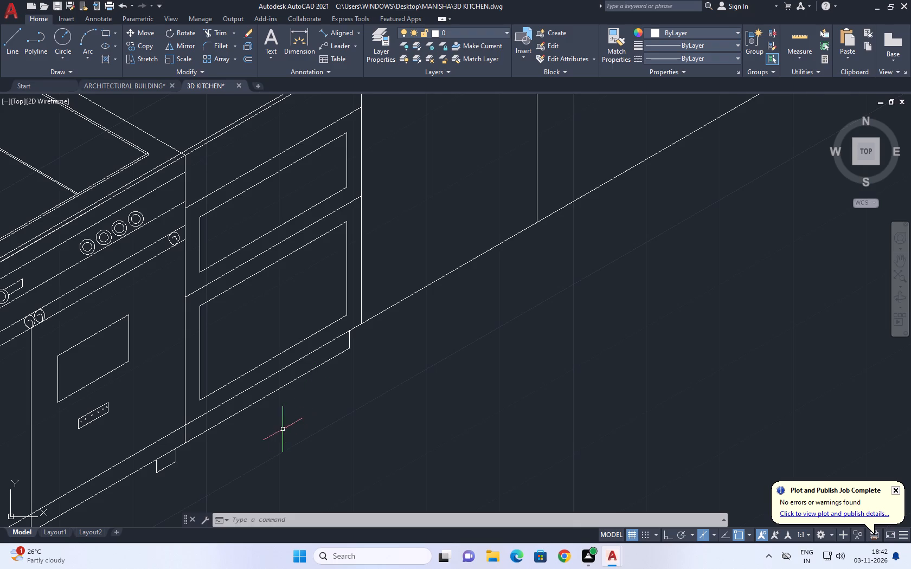
middle_drag(275, 425, 309, 367)
middle_drag(163, 437, 377, 343)
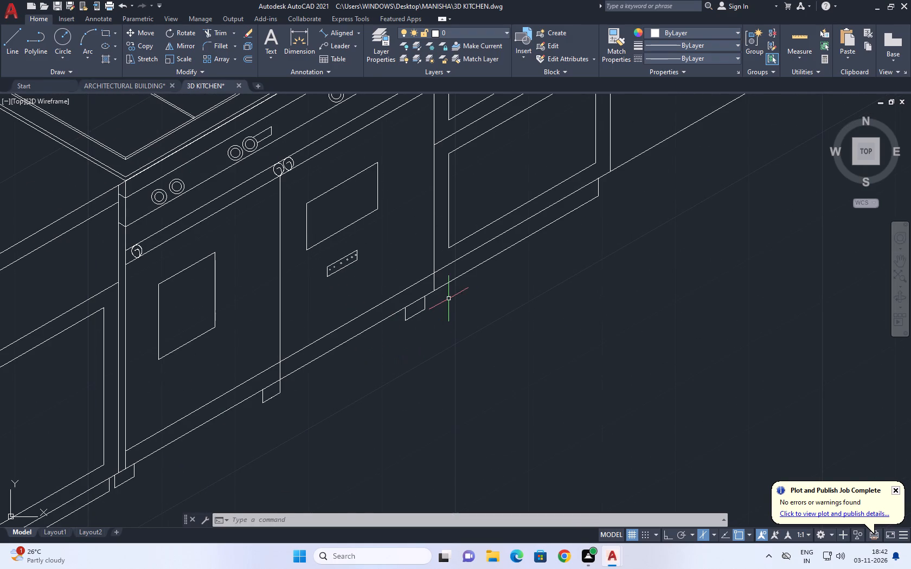
middle_drag(479, 253, 474, 329)
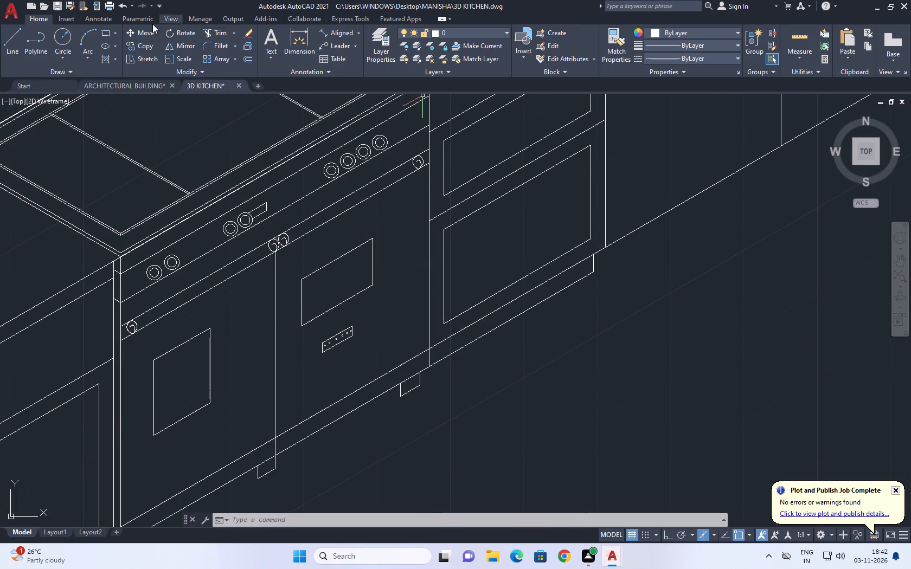
click(8, 33)
scroll(406, 349, up, 1)
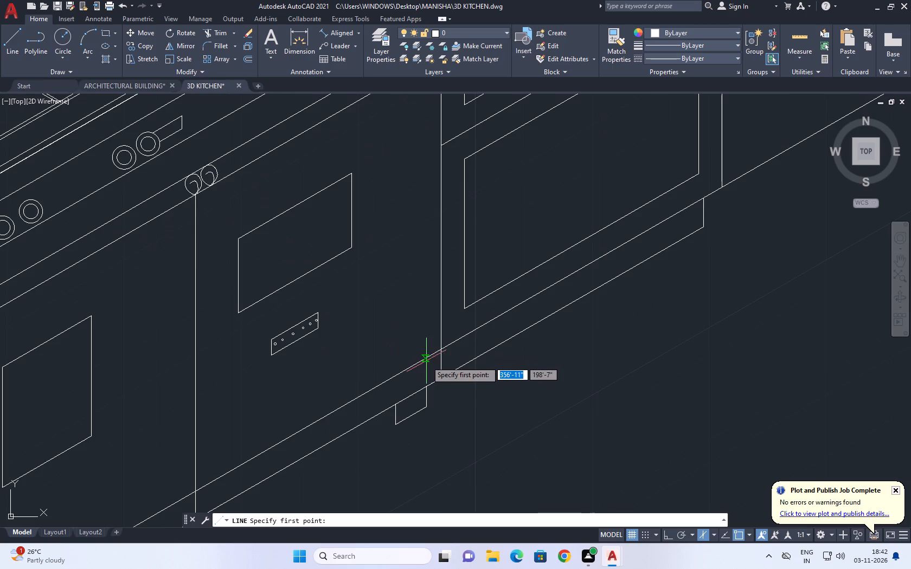
scroll(426, 372, up, 1)
click(428, 396)
click(421, 327)
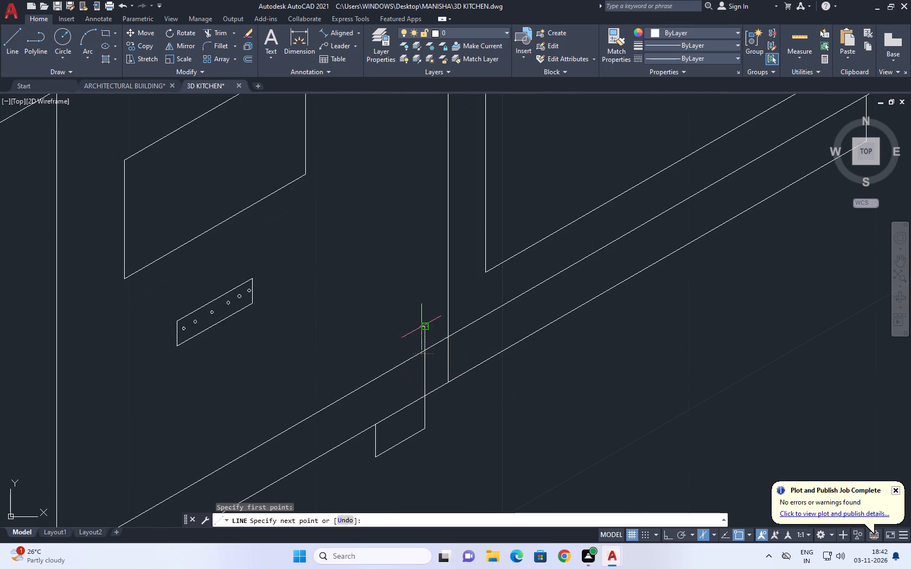
right_click(415, 247)
click(448, 266)
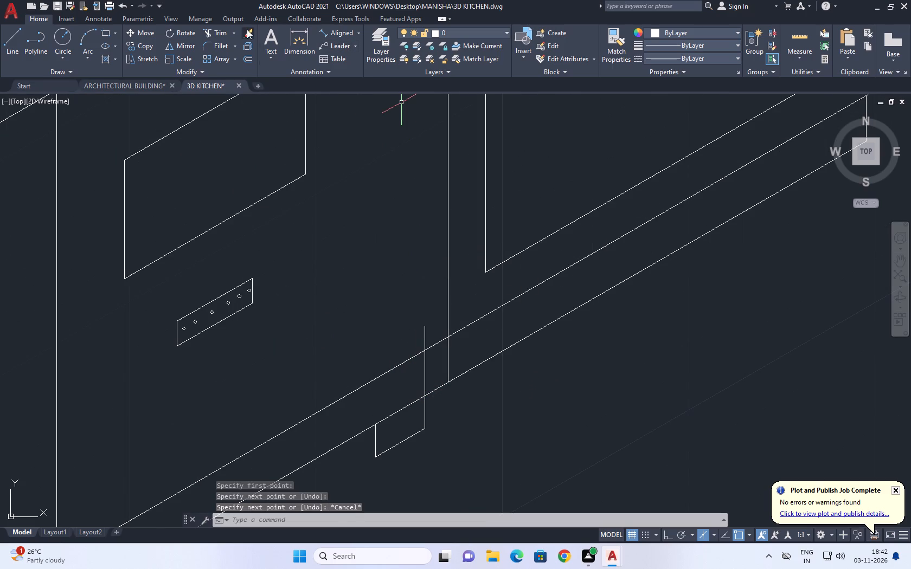
Trim the oven-side vertical between the two bottom lines and the new short line's excess above the upper one.
click(219, 31)
click(447, 359)
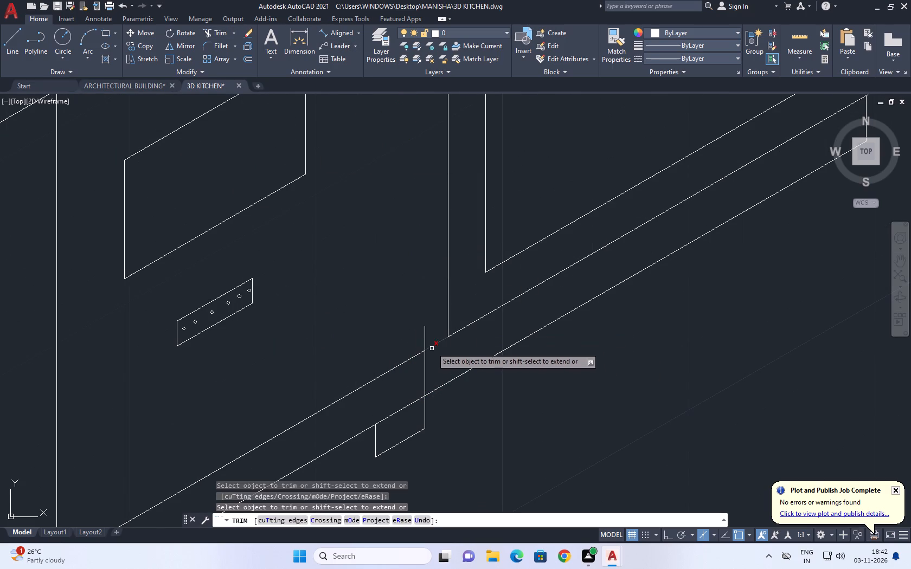
click(429, 332)
click(414, 345)
right_click(407, 299)
click(440, 323)
scroll(429, 342, up, 1)
scroll(429, 344, down, 3)
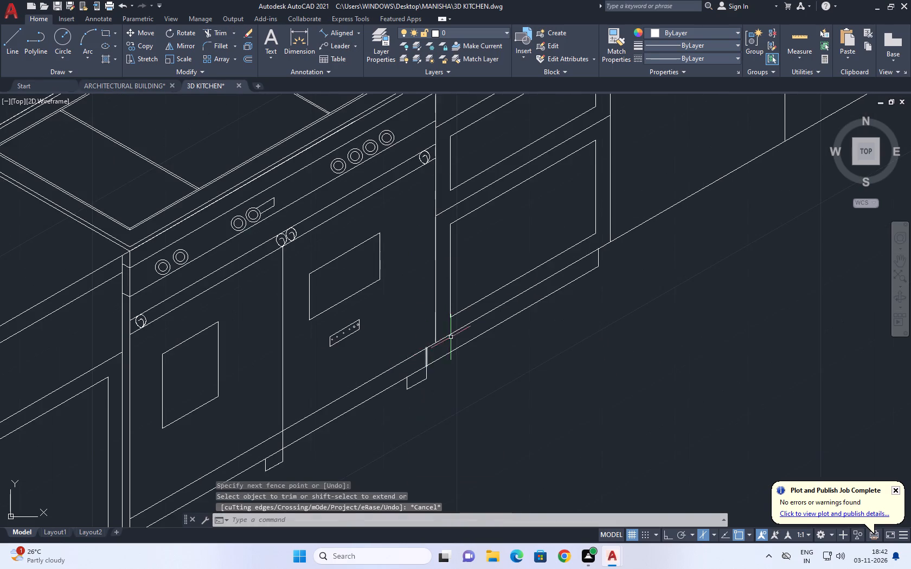
Draw a vertical line straight down from the curved-handle cabinet's bottom outer corner, using Ortho on the matching isoplane.
middle_drag(544, 300, 472, 298)
scroll(492, 291, down, 2)
middle_drag(547, 273, 515, 286)
middle_drag(508, 279, 486, 288)
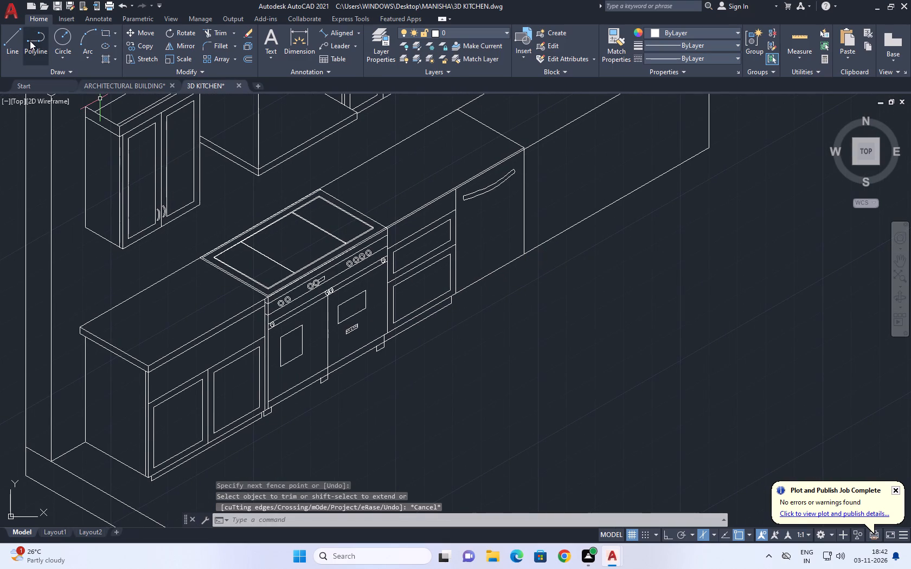
click(4, 39)
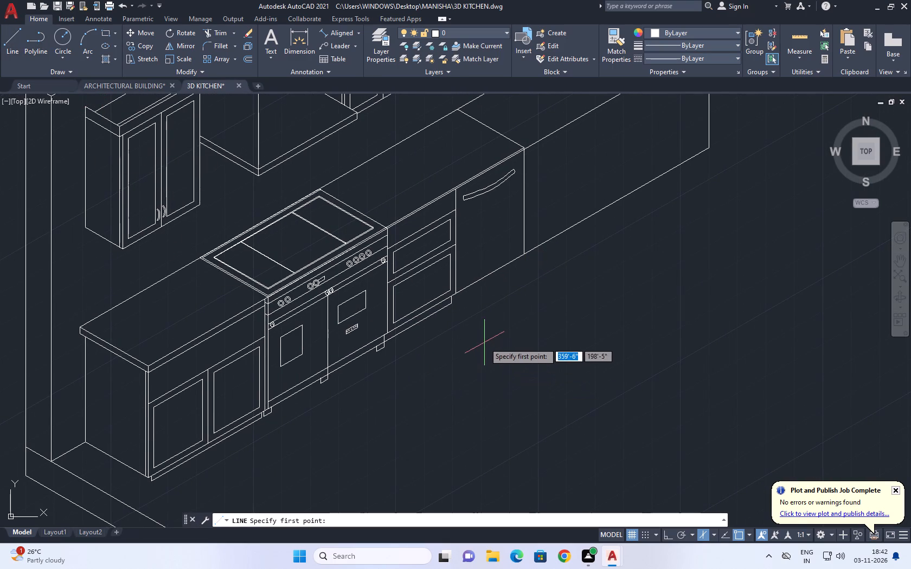
scroll(508, 263, up, 1)
click(535, 248)
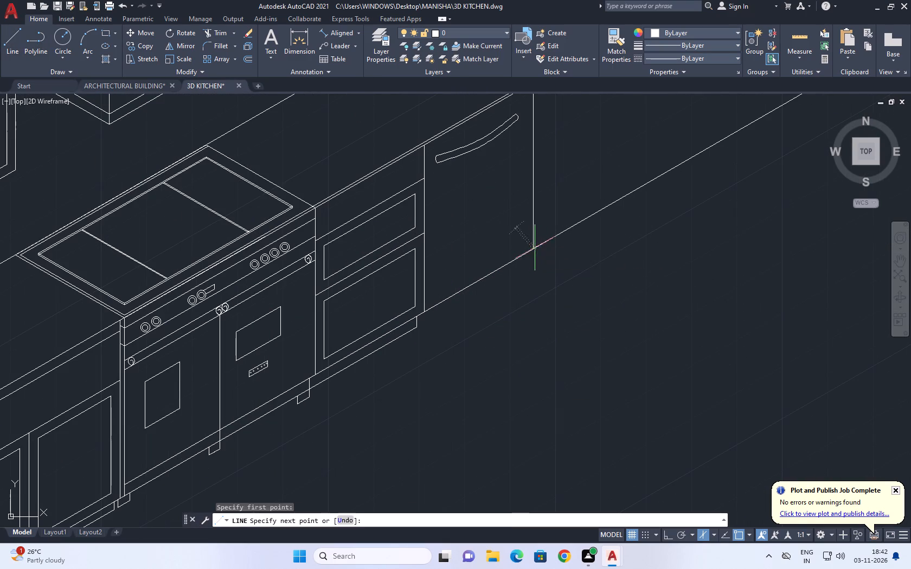
click(540, 289)
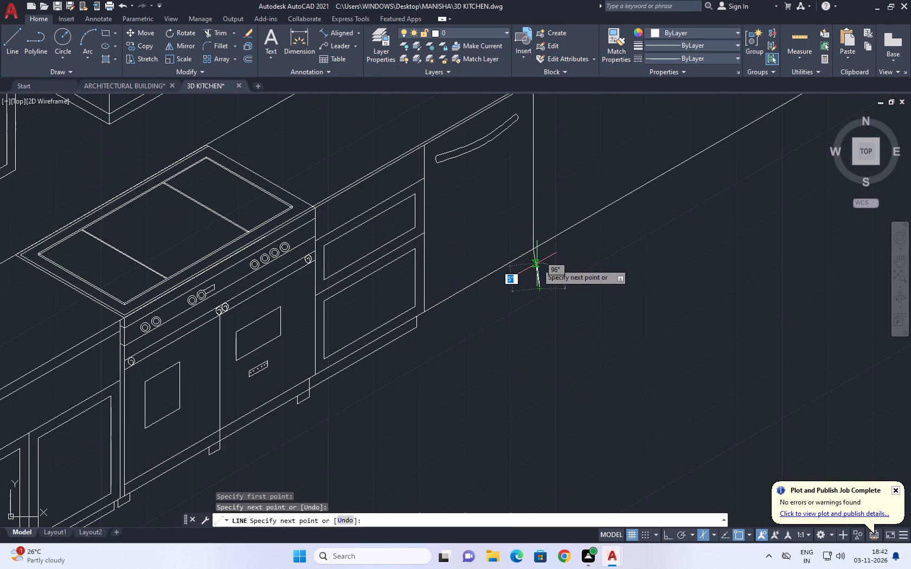
key(ctrl+z)
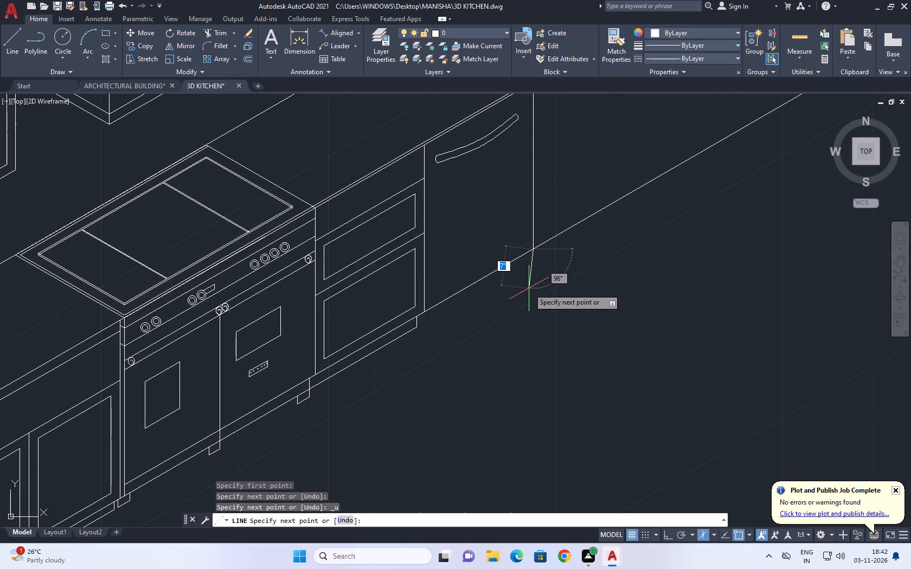
key(F5)
key(F5)
key(F8)
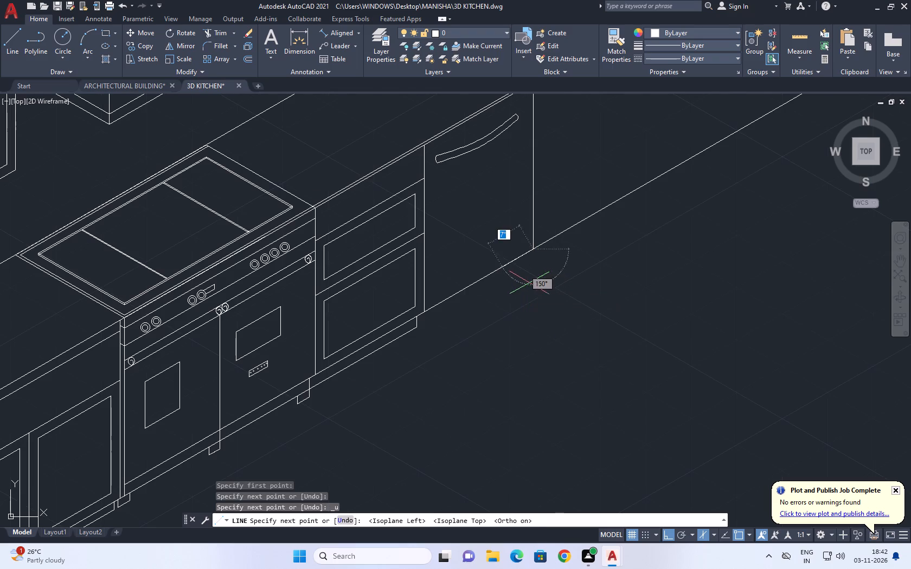
key(F5)
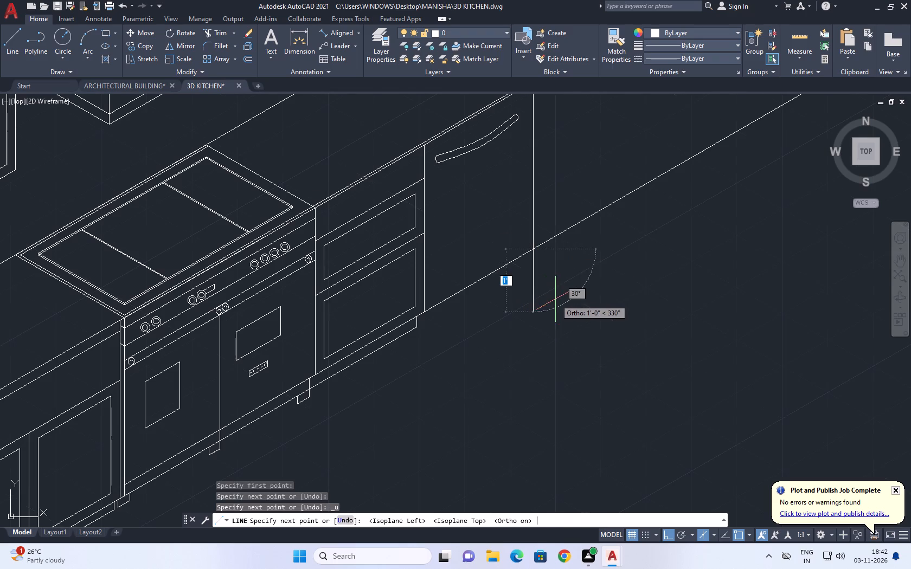
click(529, 291)
key(space)
Draw a 30° base line from the lower end of the drawer cabinet's toe-kick past the new vertical.
key(space)
scroll(429, 327, up, 2)
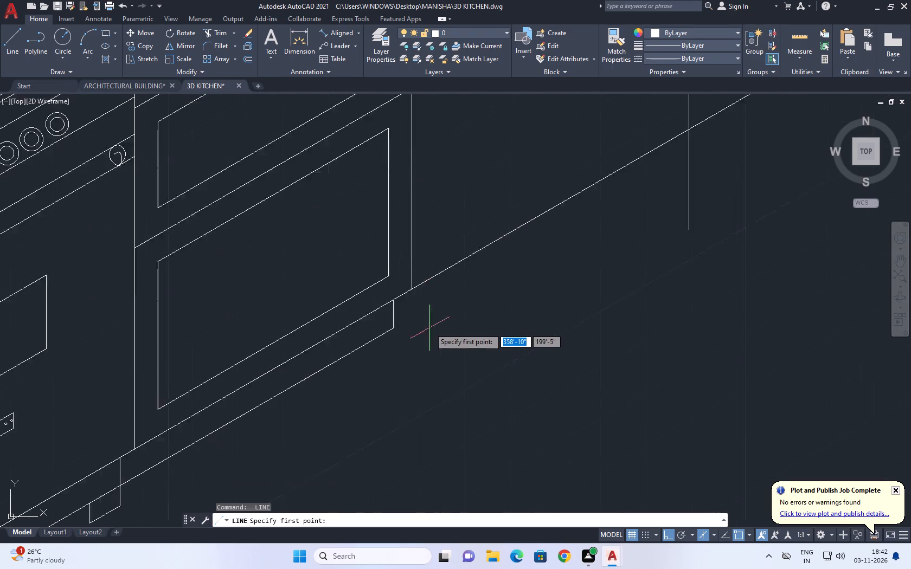
scroll(429, 328, up, 1)
click(370, 328)
scroll(433, 313, down, 3)
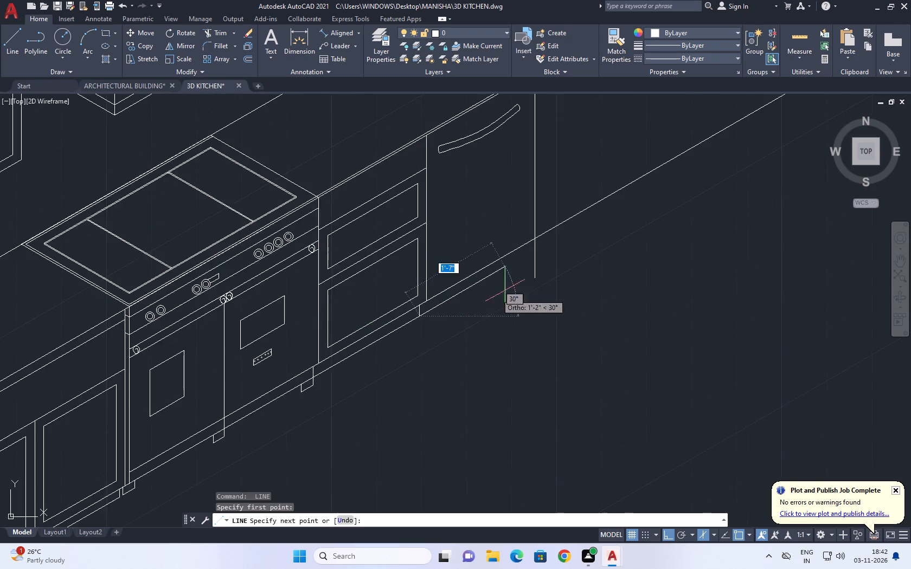
scroll(538, 266, up, 2)
click(566, 240)
key(space)
Trim the overshooting ends of the new base line and vertical where they cross under the curved-handle cabinet.
text(TR)
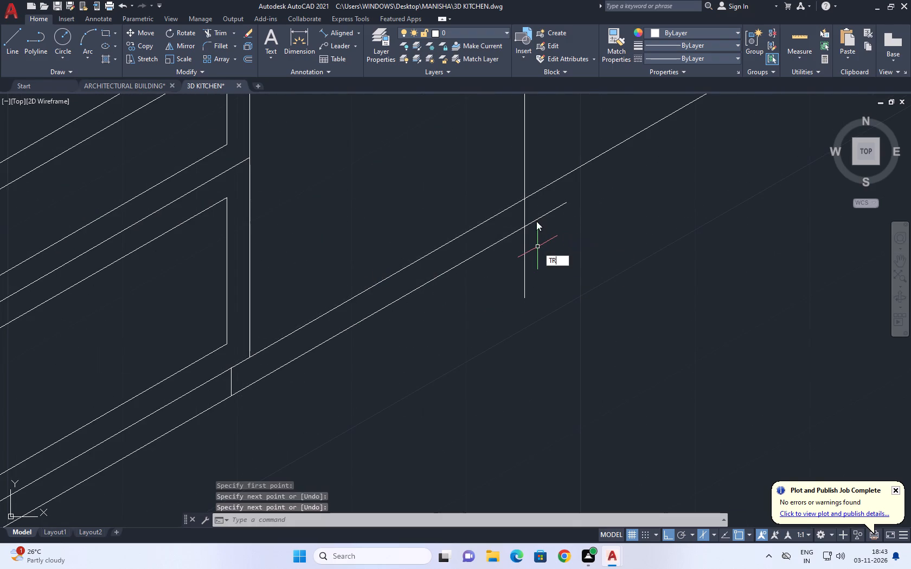
key(space)
click(540, 203)
click(508, 298)
right_click(537, 276)
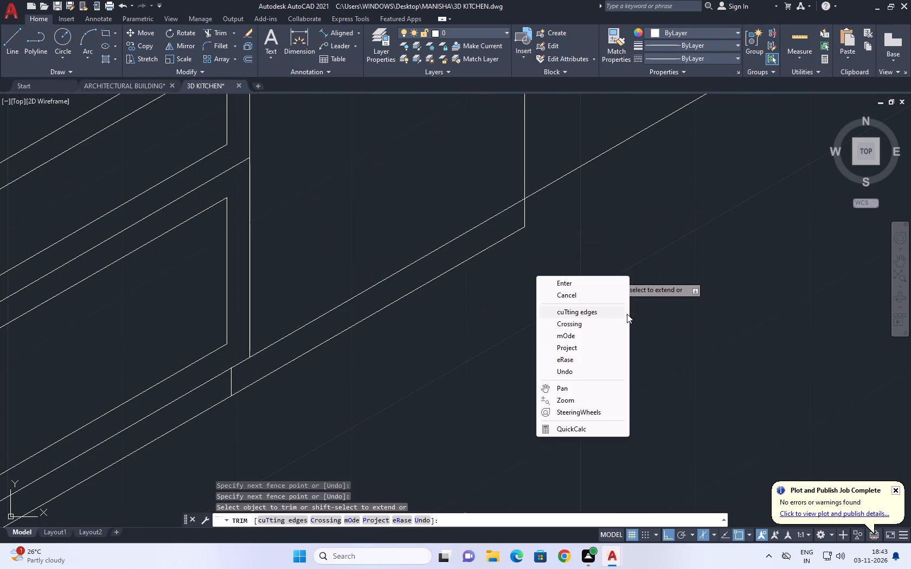
click(595, 293)
Copy the countertop's cross line above the curved-handle cabinet about 1'-9" along the counter at 30°.
scroll(580, 291, down, 5)
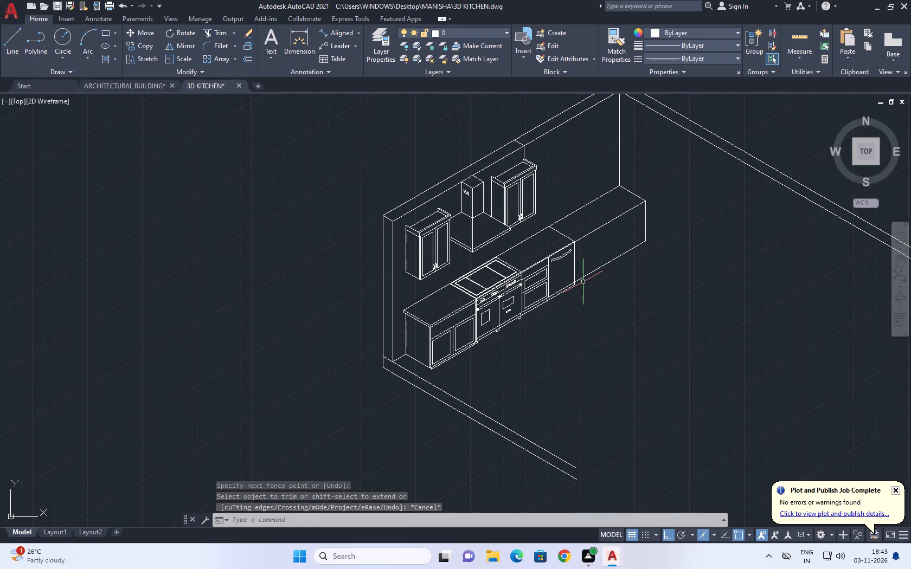
middle_drag(586, 246, 523, 318)
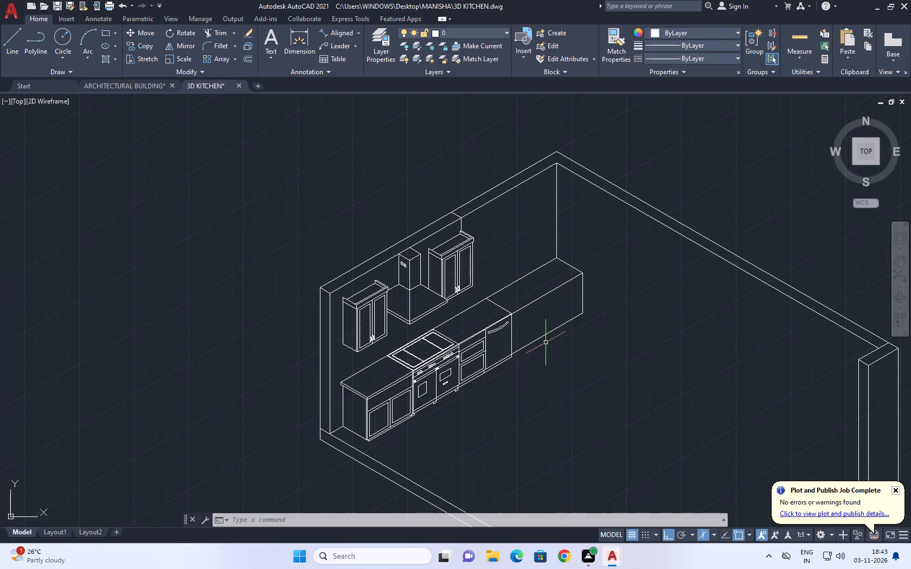
scroll(514, 328, up, 1)
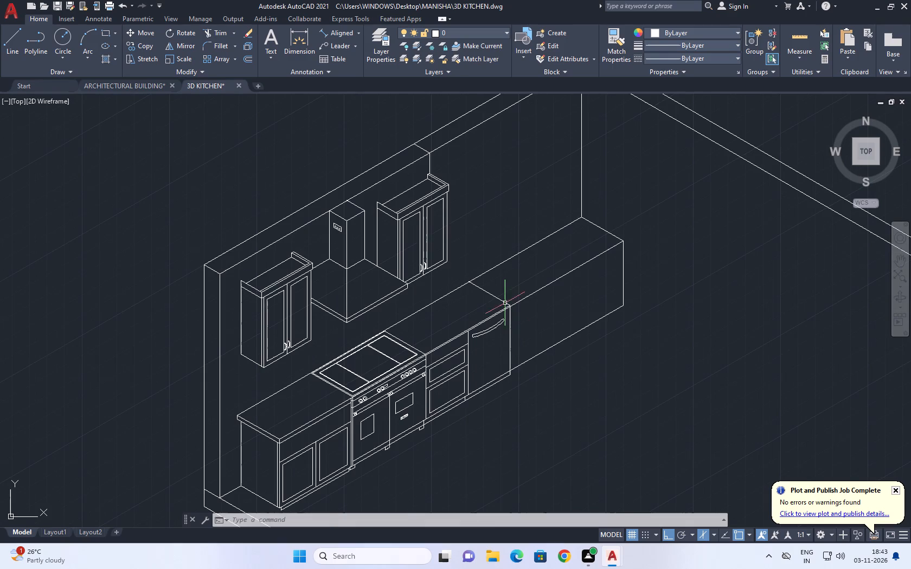
scroll(503, 301, up, 1)
click(493, 294)
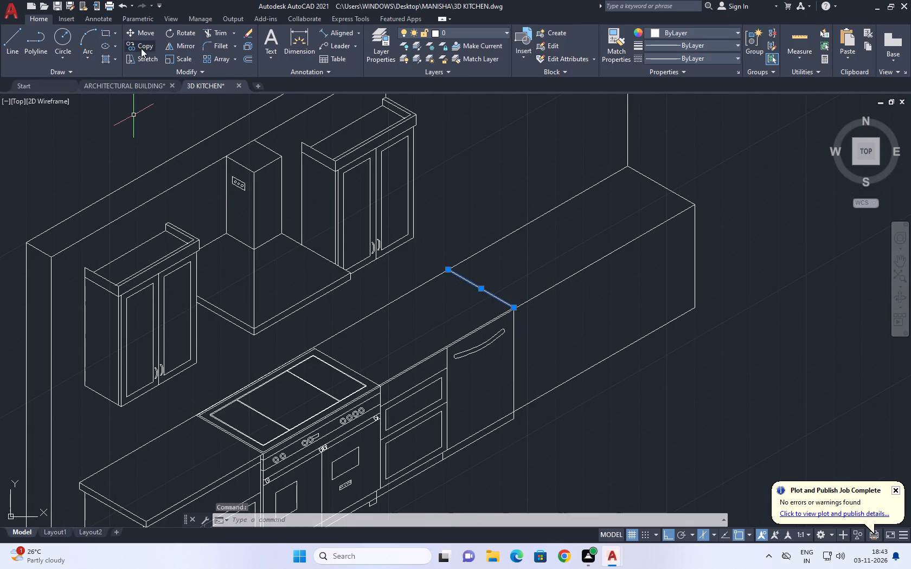
click(141, 48)
scroll(503, 291, up, 1)
click(512, 289)
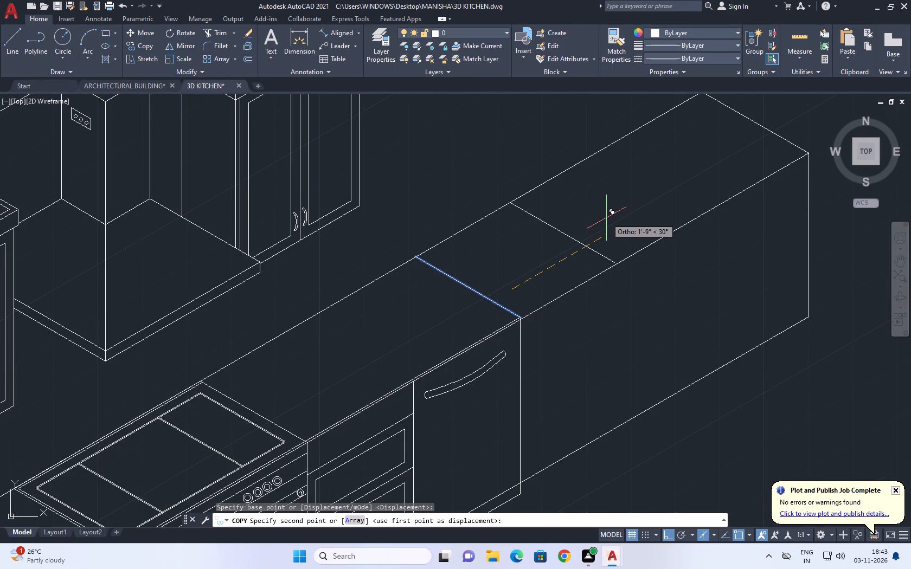
click(608, 217)
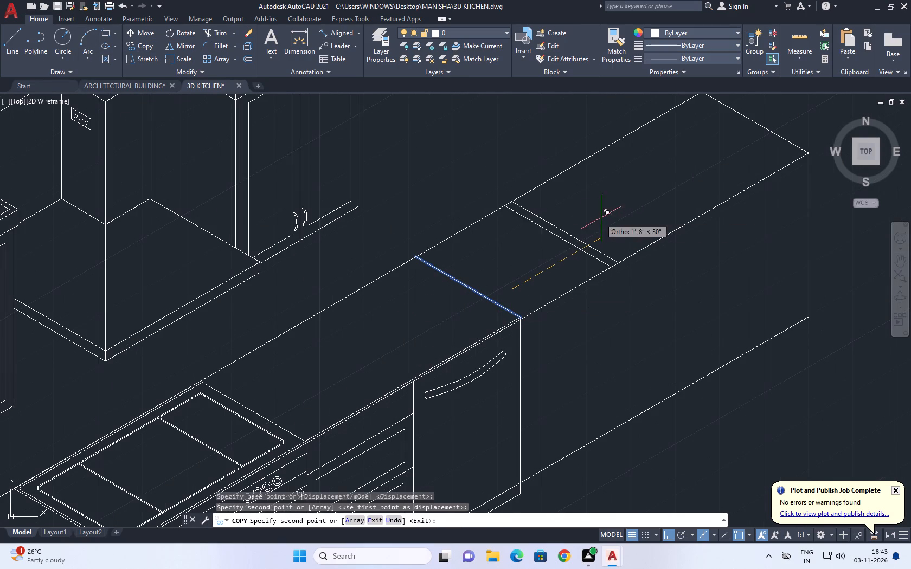
right_click(592, 210)
click(625, 229)
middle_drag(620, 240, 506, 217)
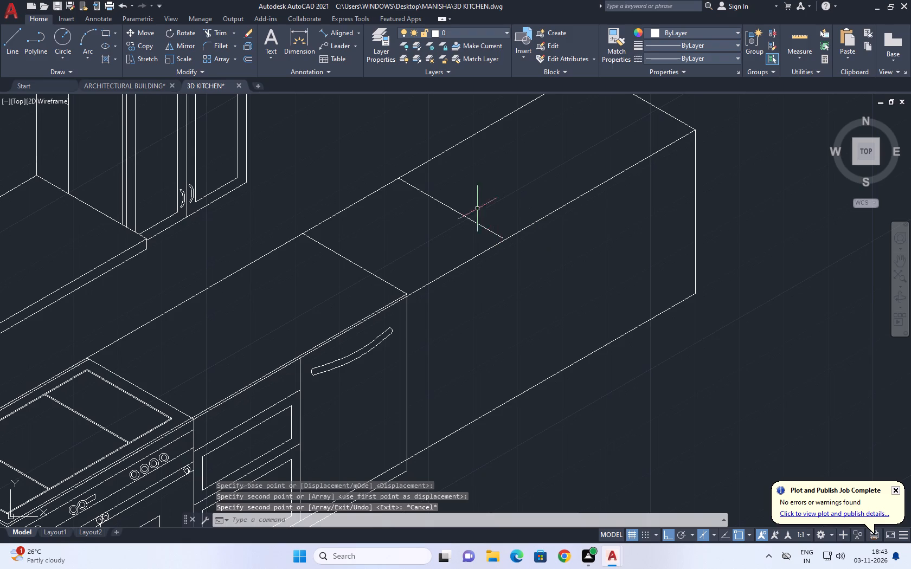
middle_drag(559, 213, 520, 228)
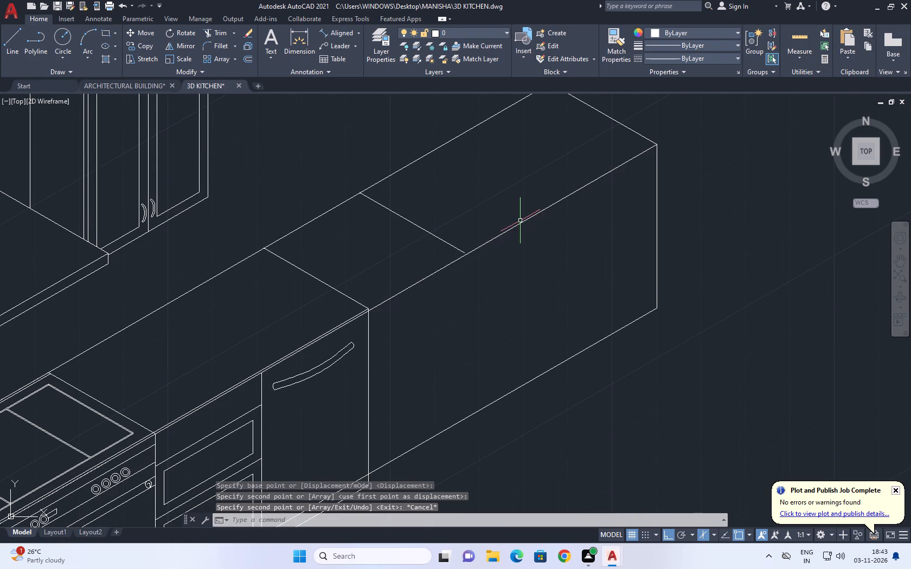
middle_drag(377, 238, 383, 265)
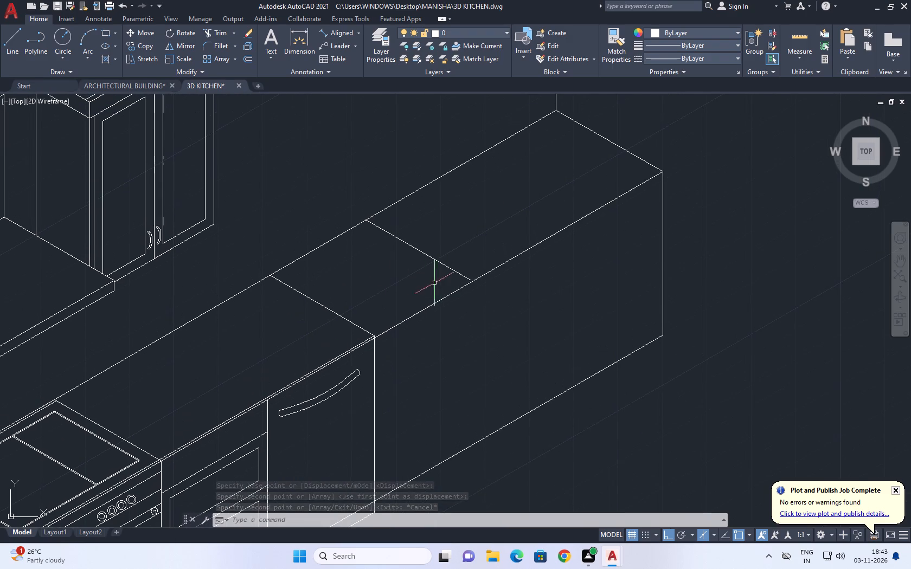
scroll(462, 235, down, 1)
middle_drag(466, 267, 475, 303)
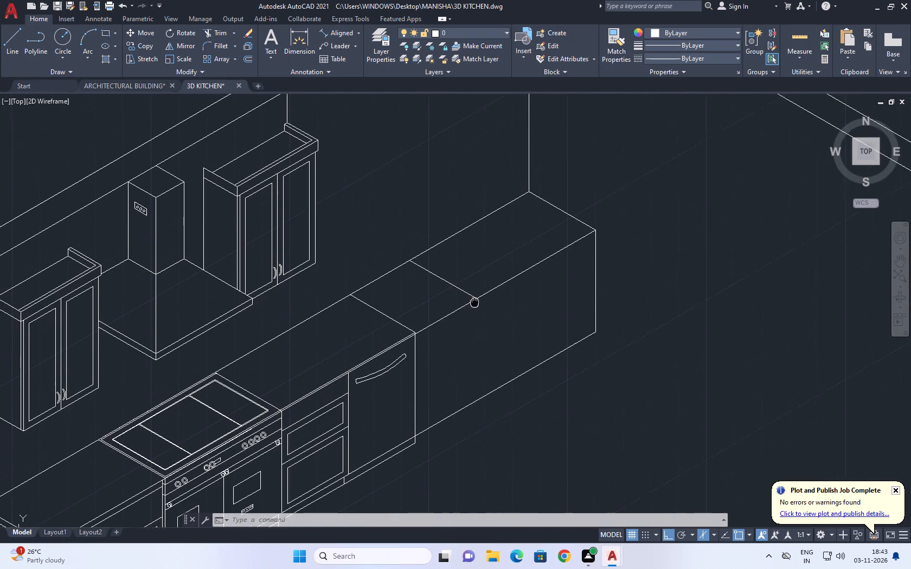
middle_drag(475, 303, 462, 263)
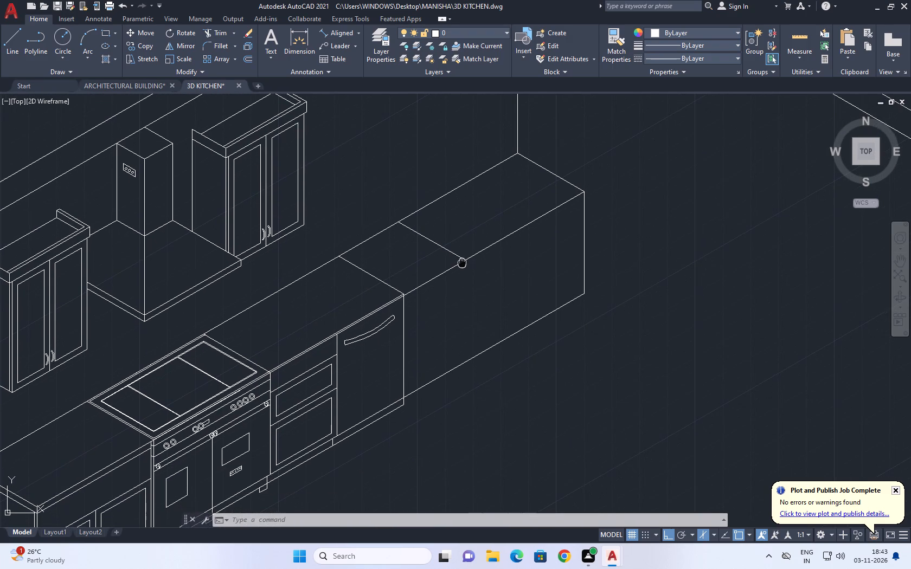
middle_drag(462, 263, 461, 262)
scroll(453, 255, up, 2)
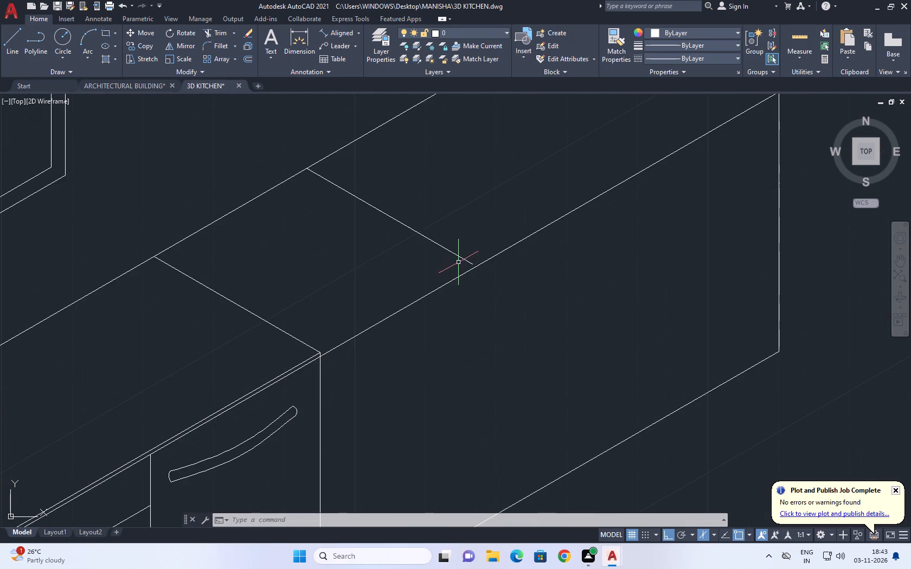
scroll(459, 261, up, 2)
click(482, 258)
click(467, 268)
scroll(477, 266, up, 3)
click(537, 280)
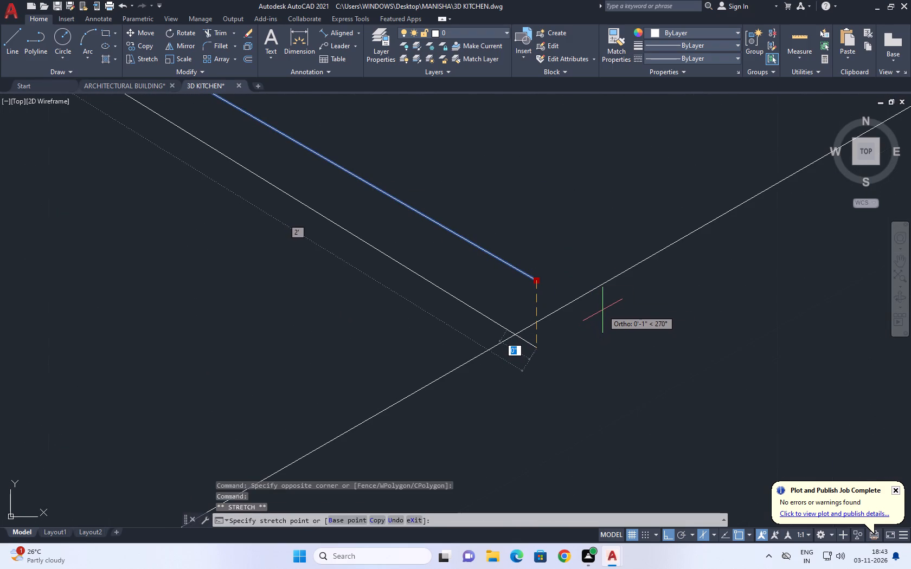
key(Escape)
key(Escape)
Extend the copied cross line to the counter's front top edge.
text(EX)
key(space)
drag(557, 253, 551, 251)
drag(495, 303, 489, 312)
scroll(535, 287, down, 5)
key(Escape)
Draw a vertical line from the front end of the copied cross line down past the counter's bottom edge.
scroll(561, 308, down, 3)
middle_drag(619, 402, 561, 308)
scroll(572, 326, up, 1)
key(l)
key(space)
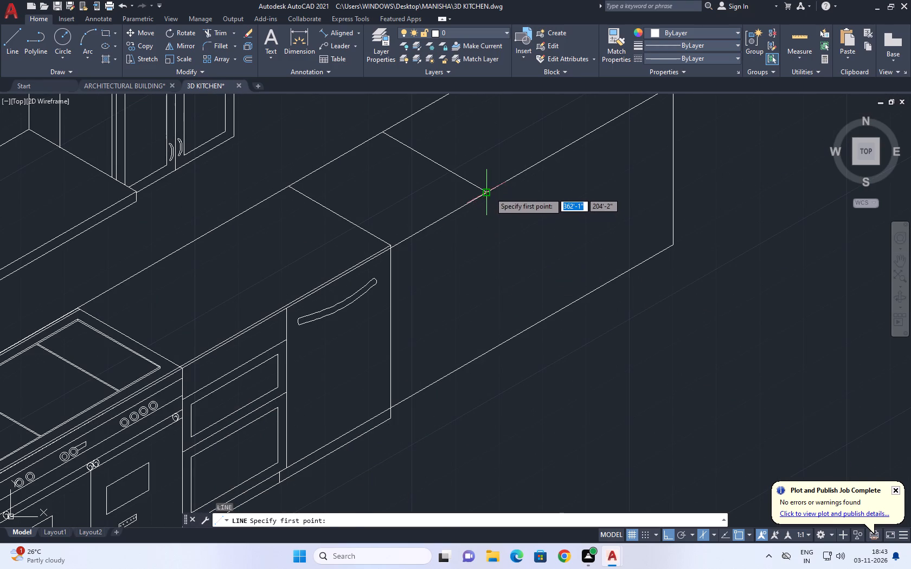
click(489, 192)
click(509, 402)
key(Escape)
Trim the part of the new vertical that hangs below the counter's bottom edge.
text(TR)
key(space)
click(512, 364)
click(482, 406)
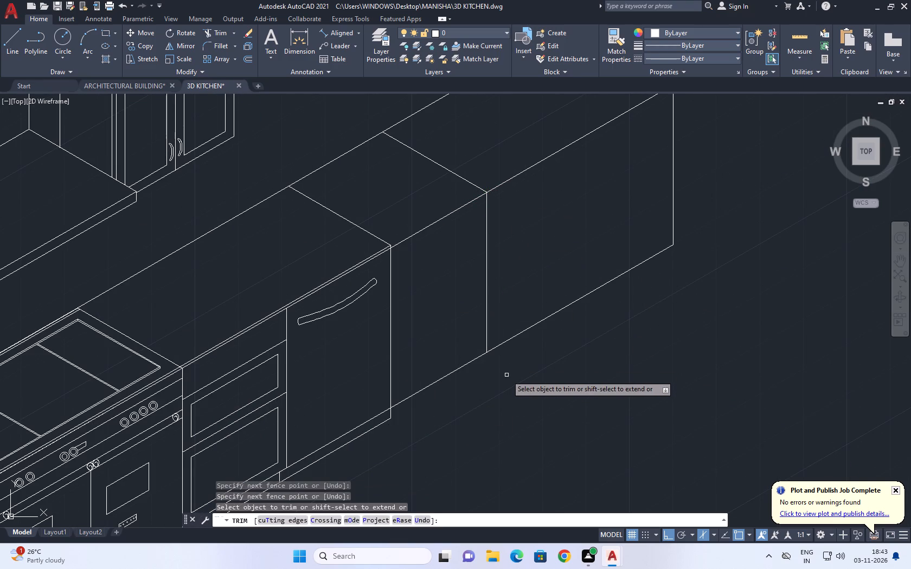
key(Escape)
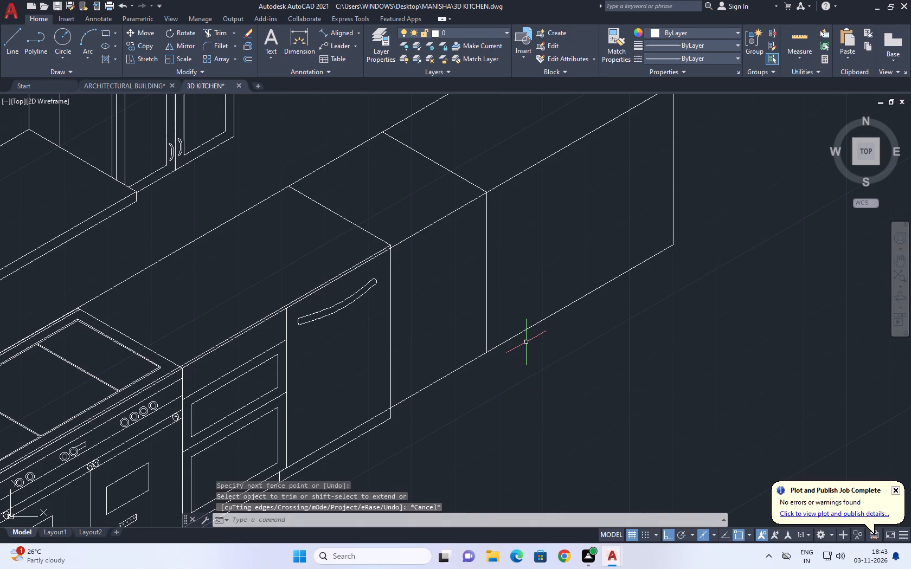
Draw a line along the front top edge from the new vertical's top to the counter's far corner.
middle_drag(483, 253, 484, 258)
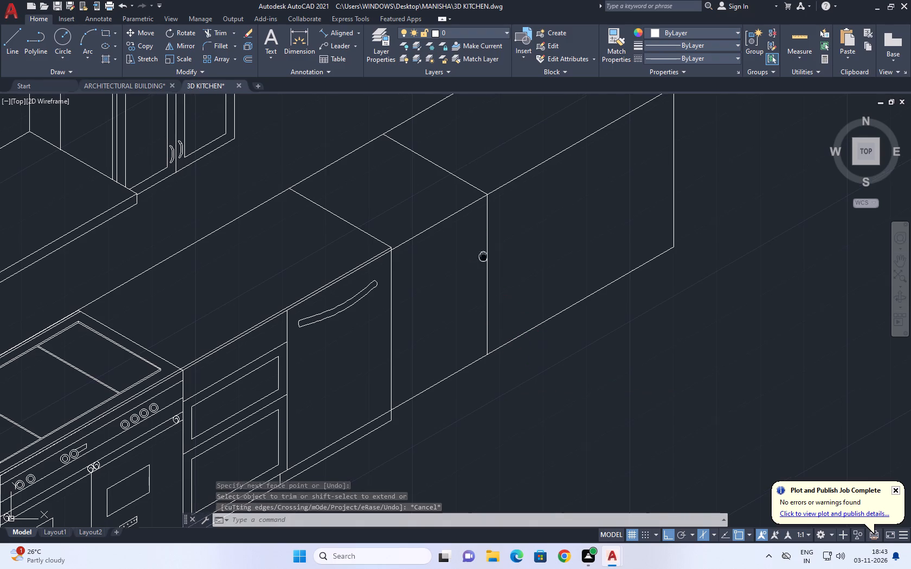
middle_drag(484, 258, 517, 370)
middle_drag(570, 290, 521, 306)
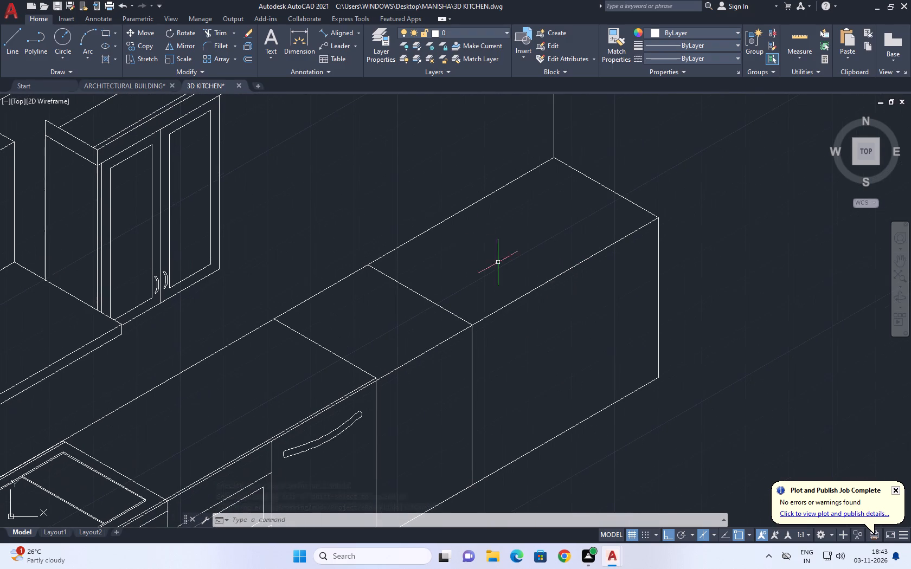
click(9, 48)
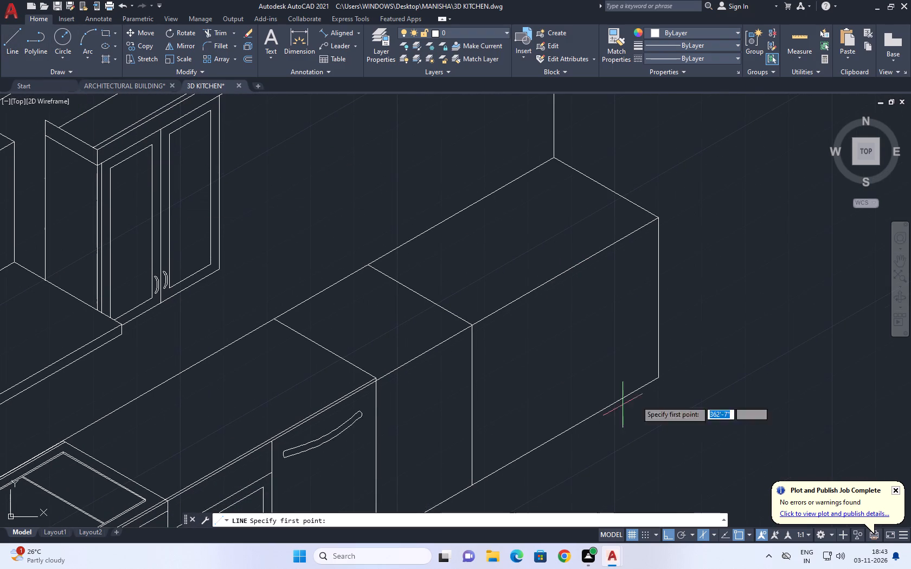
click(472, 328)
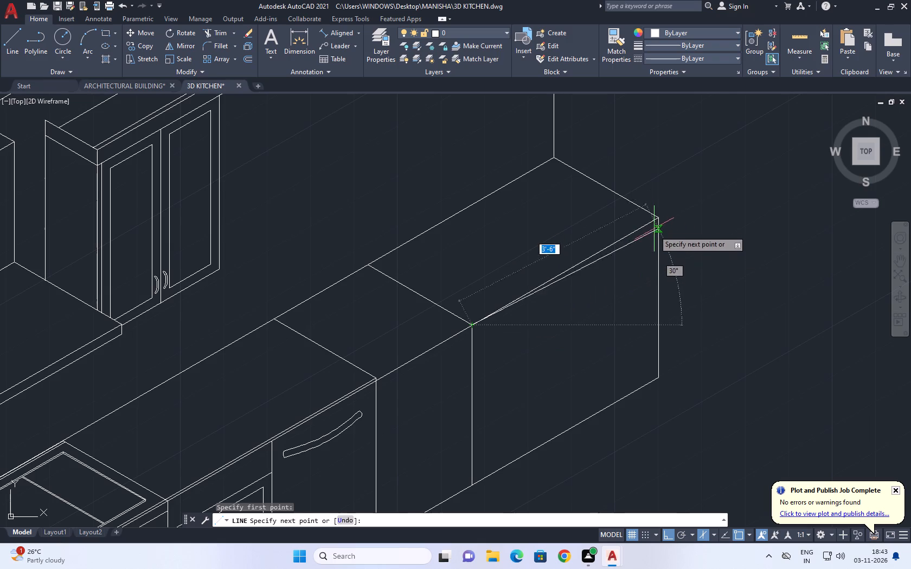
click(654, 217)
right_click(679, 217)
click(704, 235)
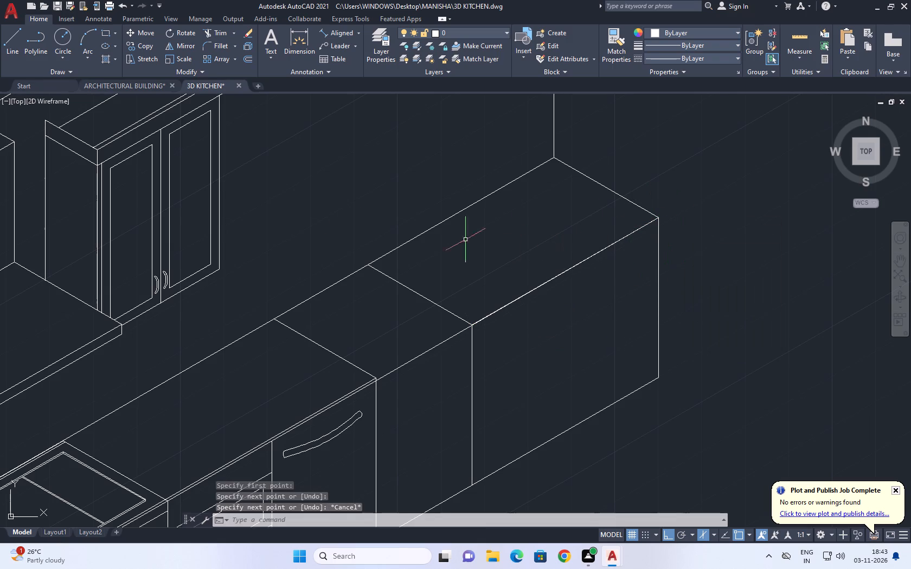
Draw a vertical line from the midpoint of that front-edge line down past the counter's bottom edge.
click(14, 33)
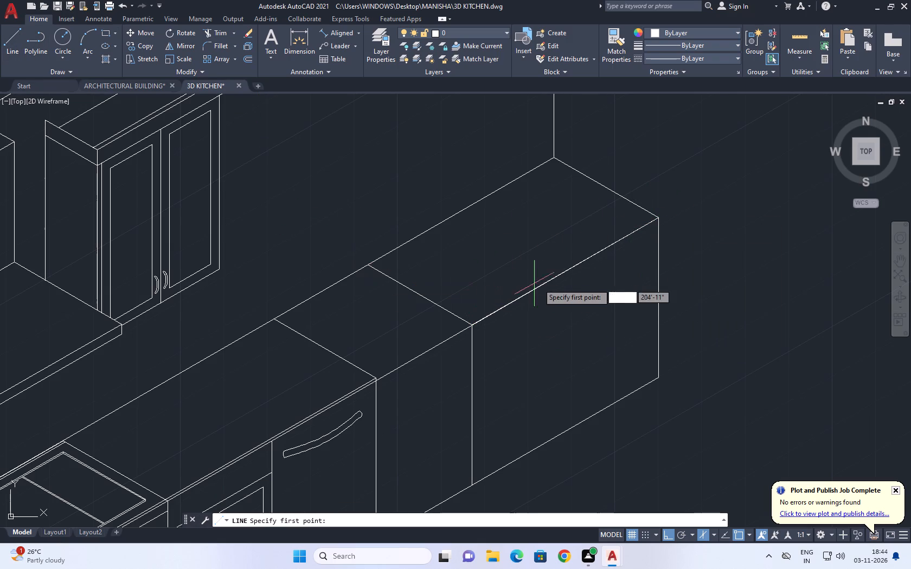
click(566, 271)
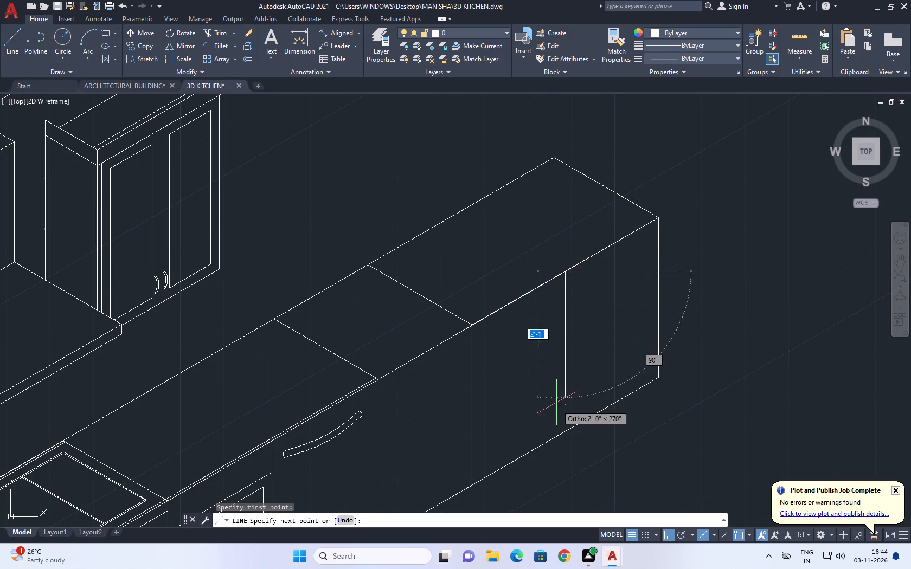
middle_drag(558, 415, 538, 329)
scroll(539, 302, up, 1)
drag(547, 393, 549, 406)
right_click(572, 365)
click(598, 386)
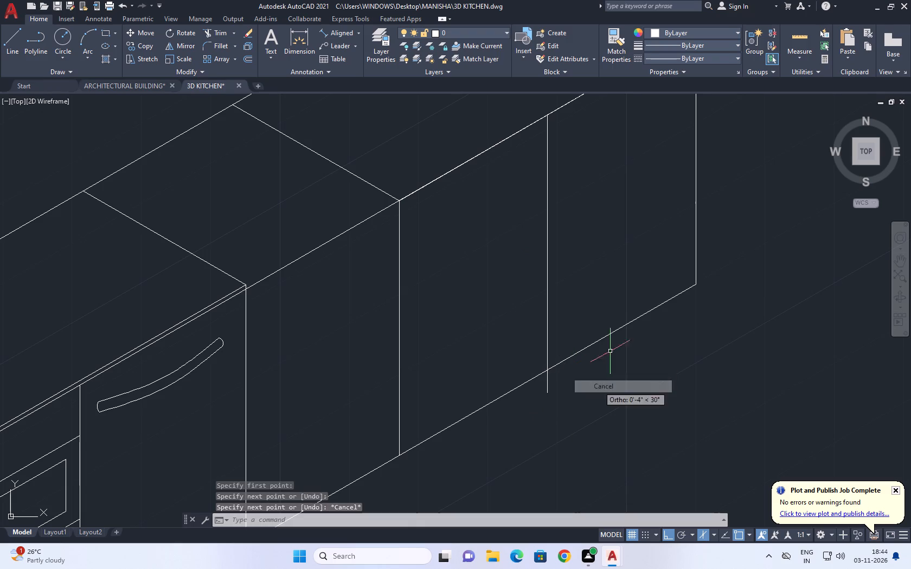
Trim the part of the middle divider line that hangs below the counter's bottom edge.
click(216, 34)
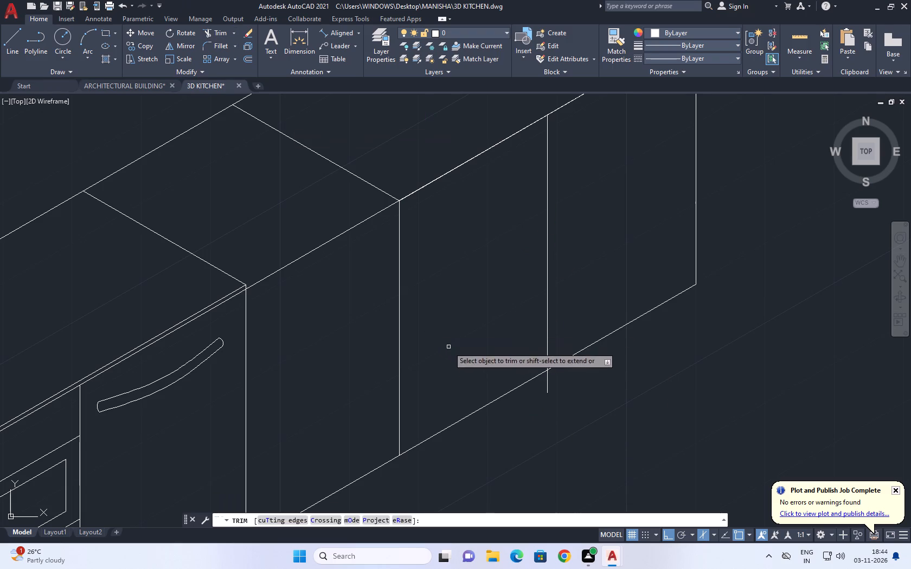
middle_drag(501, 372, 429, 280)
click(461, 301)
click(496, 287)
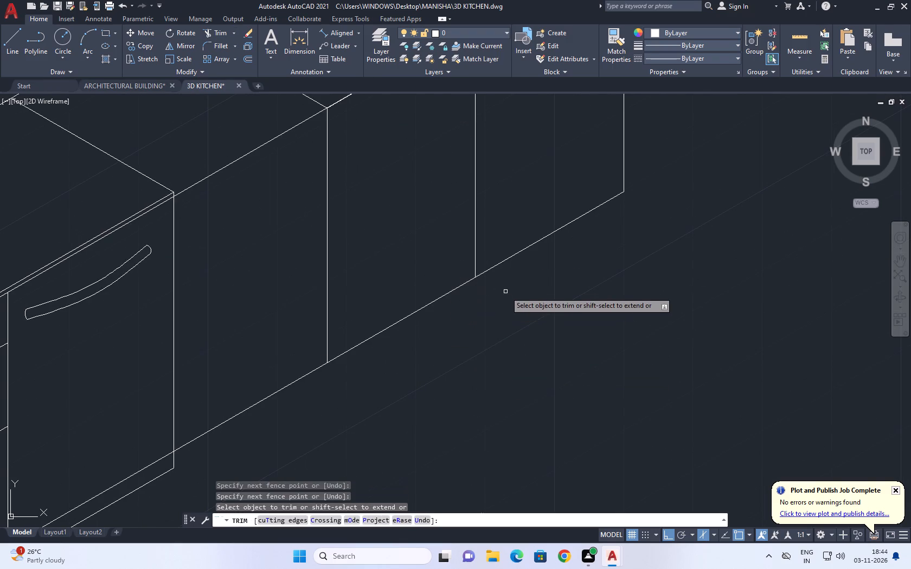
right_click(506, 293)
click(524, 312)
Copy the end cabinets' front top edge line slightly upward, and downward by about 6" and about 1'-3".
scroll(525, 312, down, 2)
middle_drag(503, 268, 581, 466)
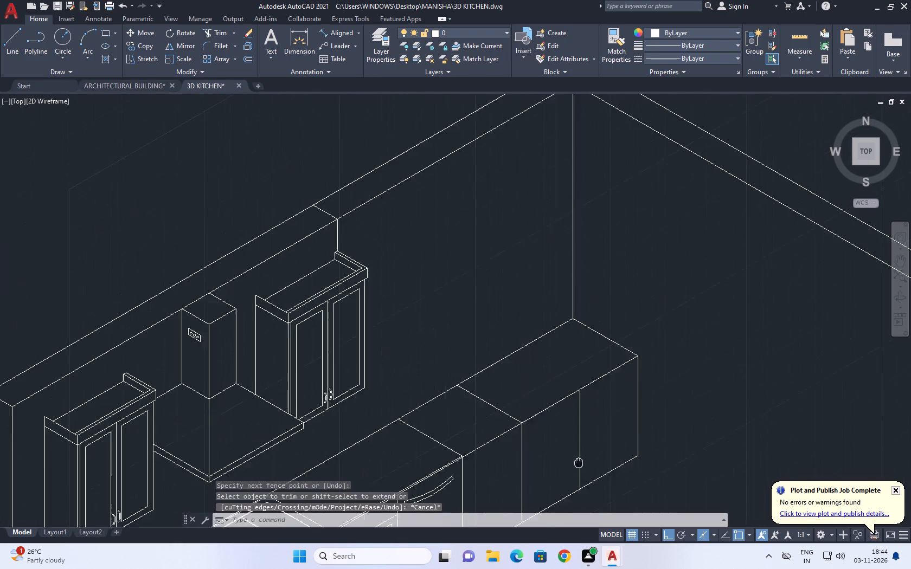
middle_drag(581, 466, 582, 470)
middle_drag(605, 433, 543, 266)
middle_click(522, 280)
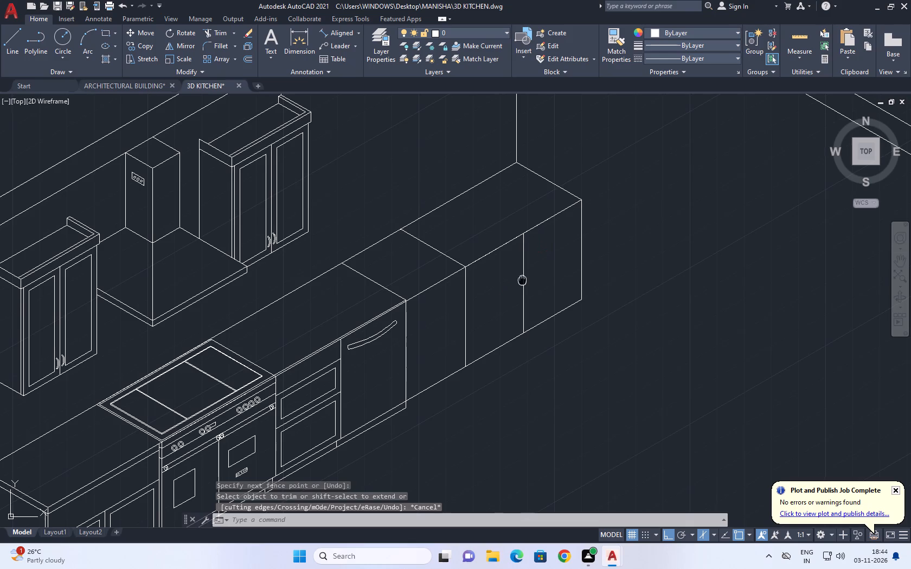
click(533, 227)
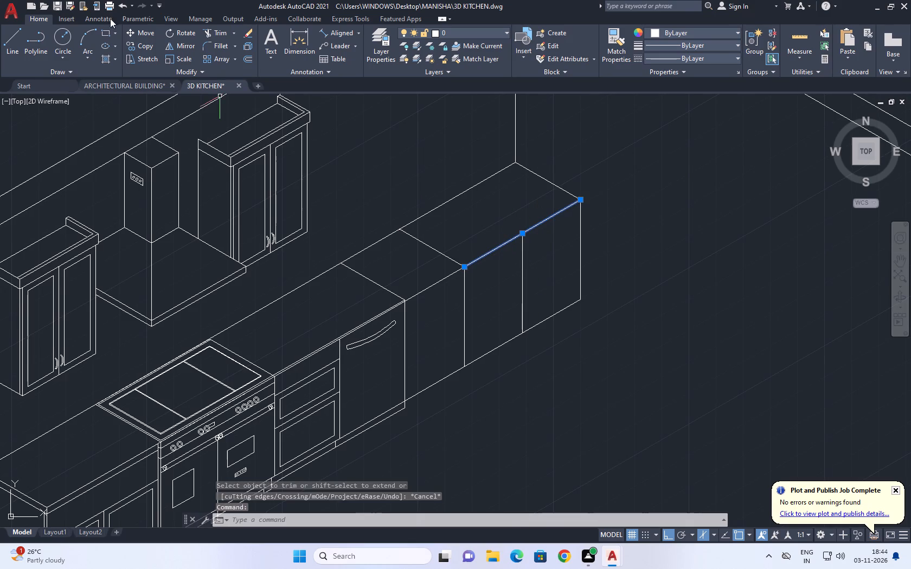
click(147, 47)
scroll(539, 273, up, 2)
click(549, 227)
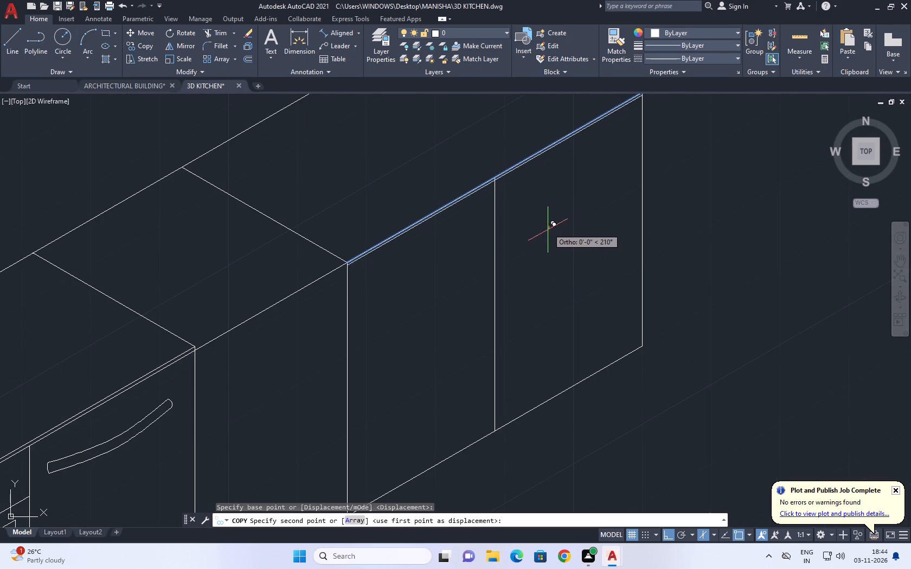
click(548, 221)
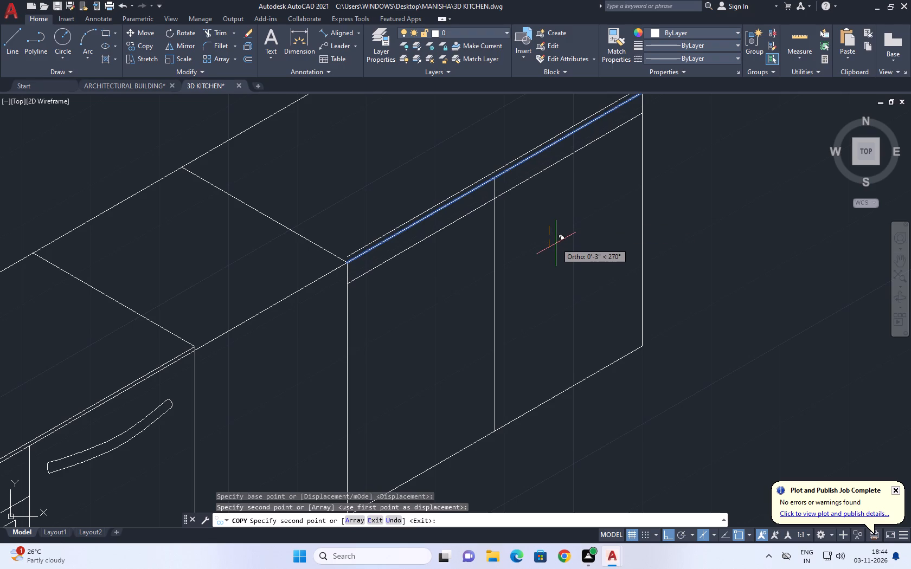
click(562, 270)
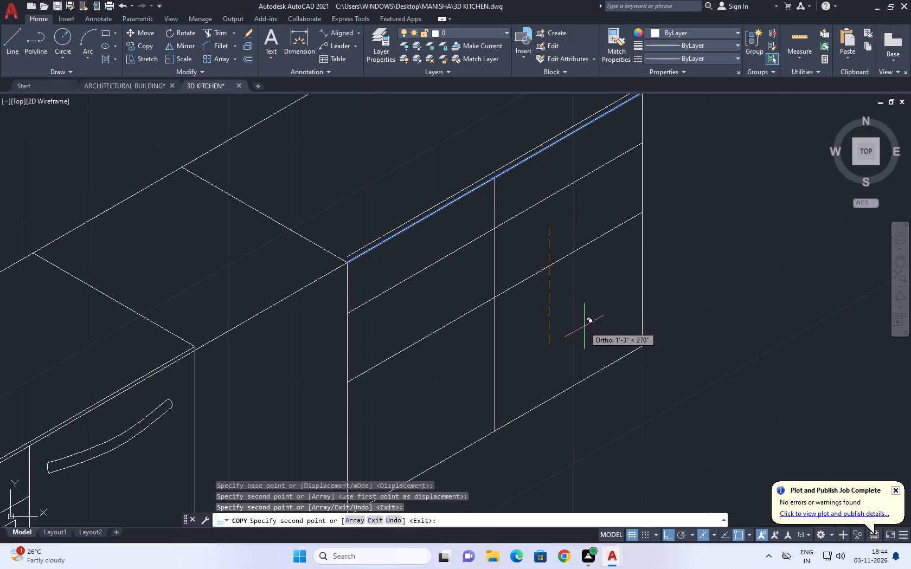
click(585, 329)
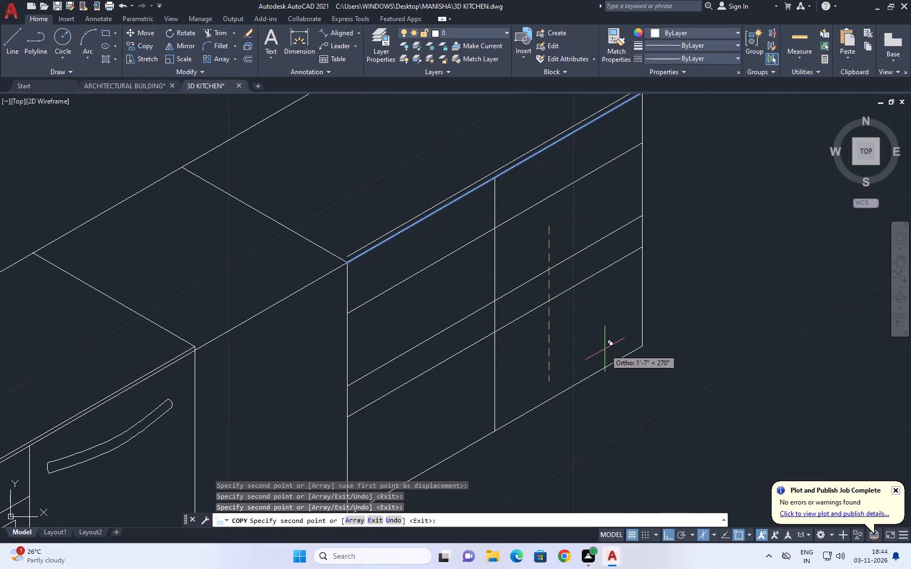
middle_drag(583, 337, 446, 241)
right_click(523, 260)
click(553, 284)
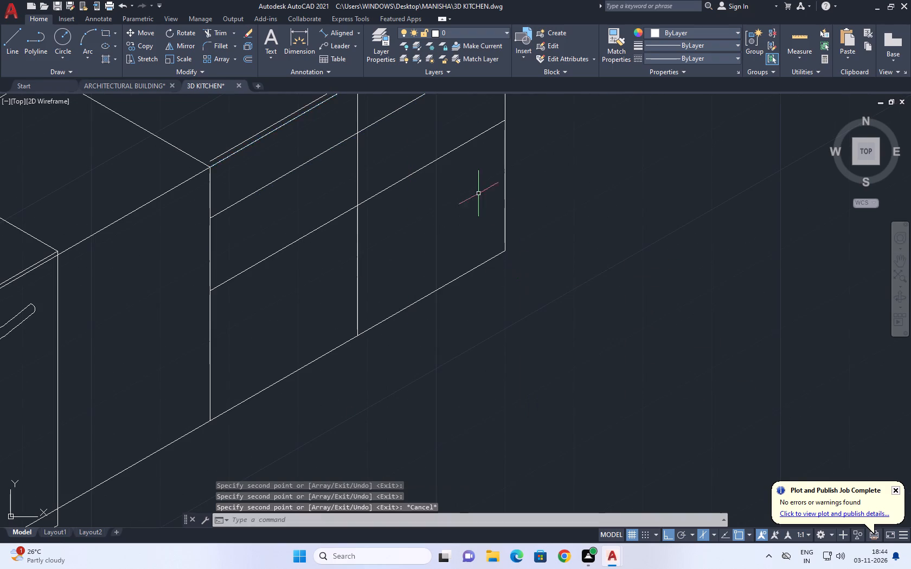
Move the two lower copied lines on the cabinet front down by about 2".
middle_drag(480, 210, 511, 311)
click(474, 185)
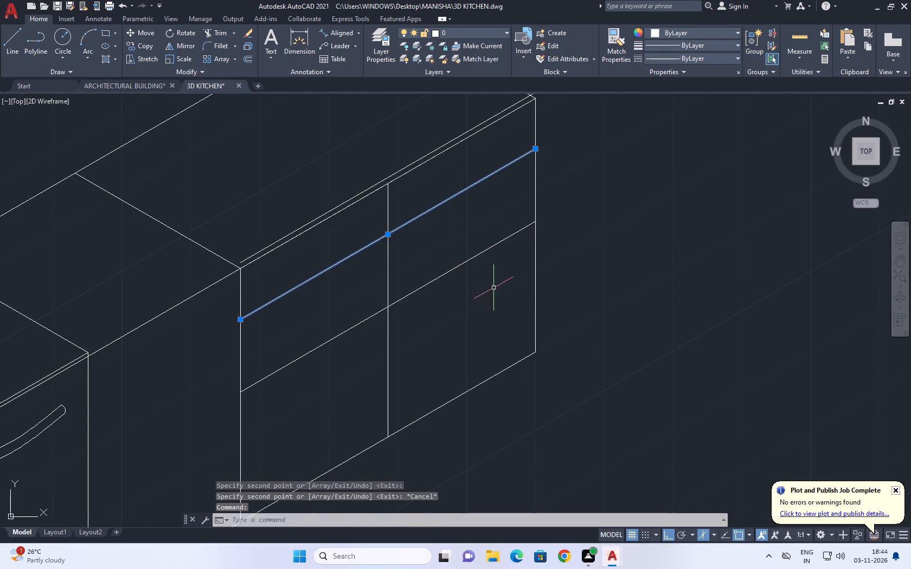
click(494, 295)
click(459, 231)
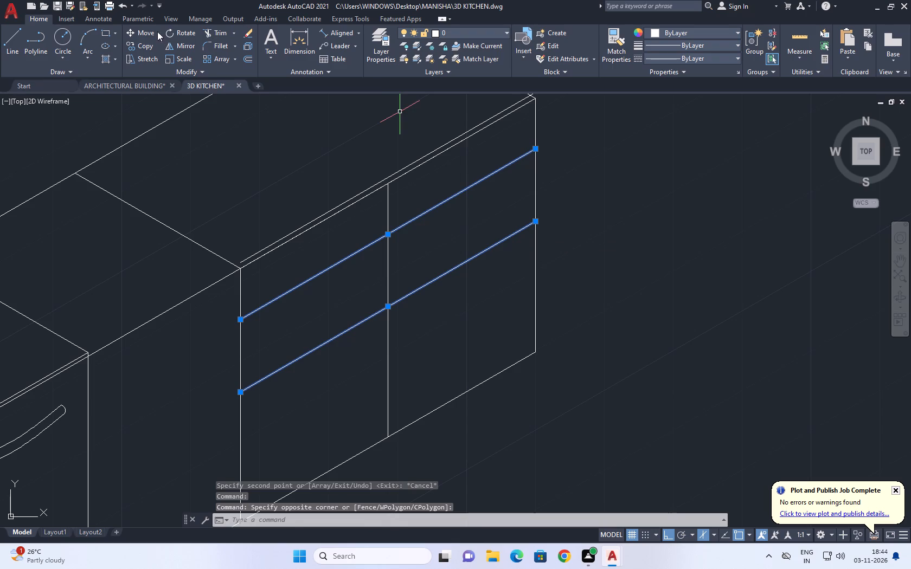
click(152, 29)
click(458, 320)
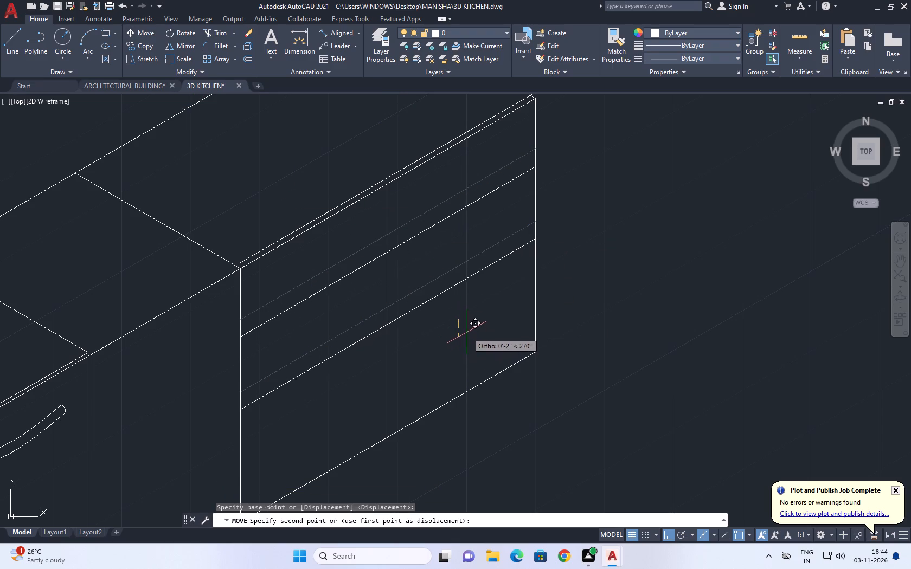
click(465, 331)
Trim both drawer lines between the near vertical and the middle divider, keeping them only on the far cabinet.
click(213, 31)
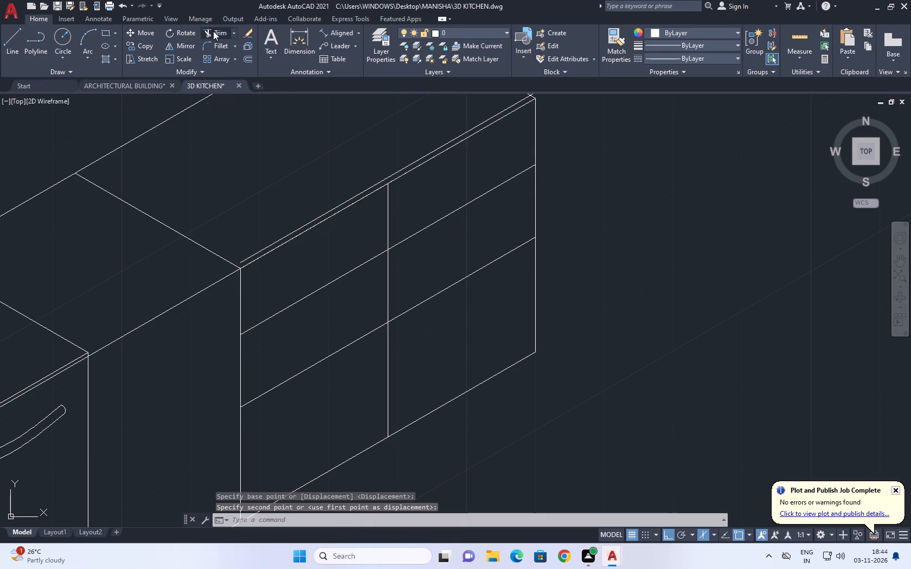
click(348, 391)
drag(329, 261, 329, 267)
right_click(329, 266)
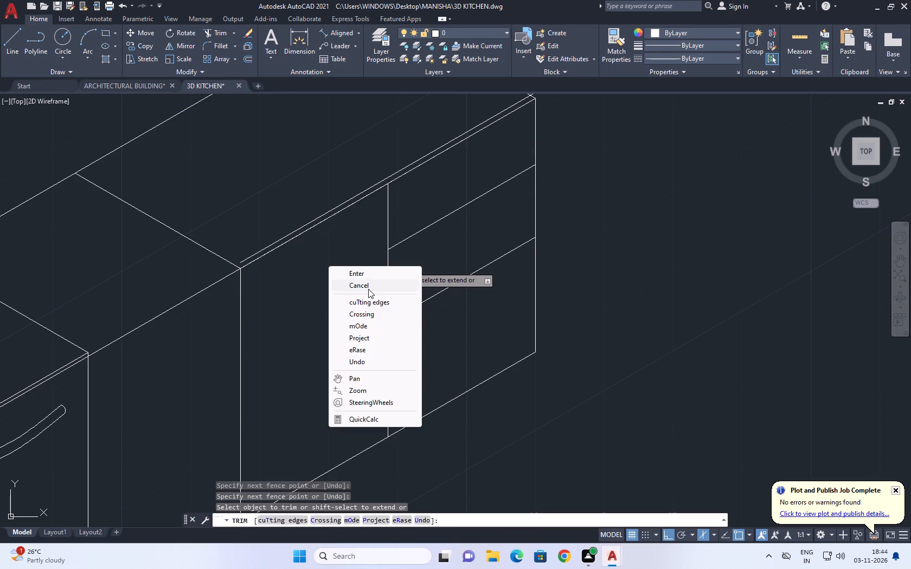
click(368, 289)
Draw a short vertical line up from the end cabinets' near top corner, past the raised countertop line.
scroll(230, 258, up, 2)
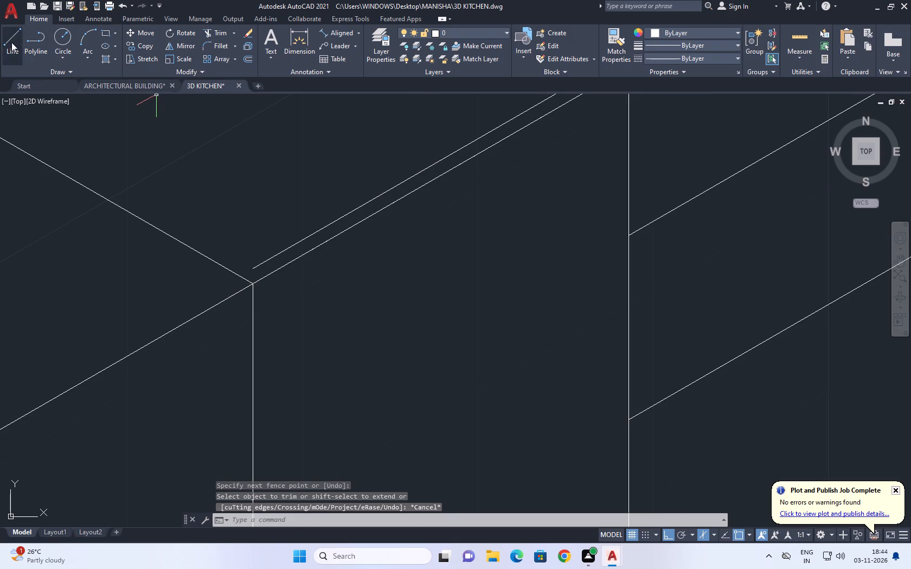
click(11, 43)
click(250, 286)
click(249, 228)
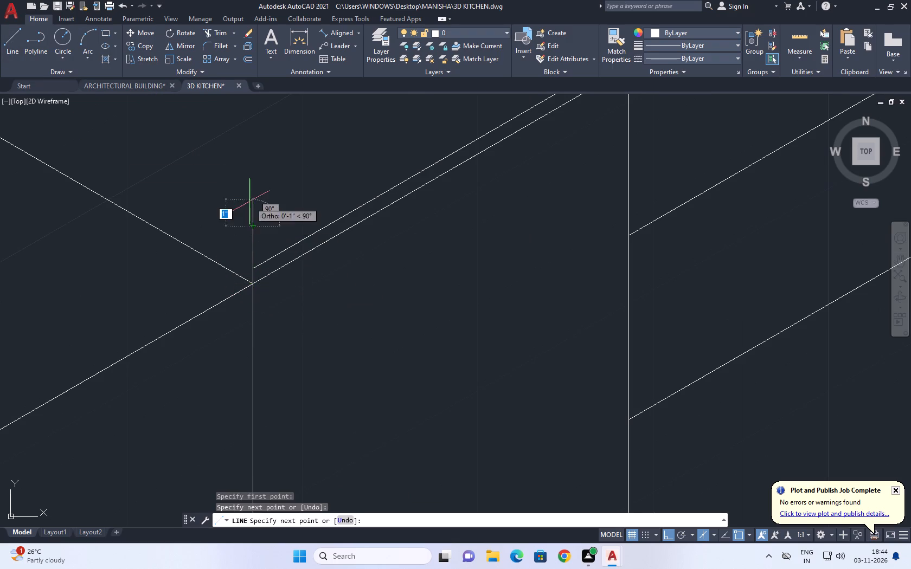
right_click(249, 201)
click(294, 221)
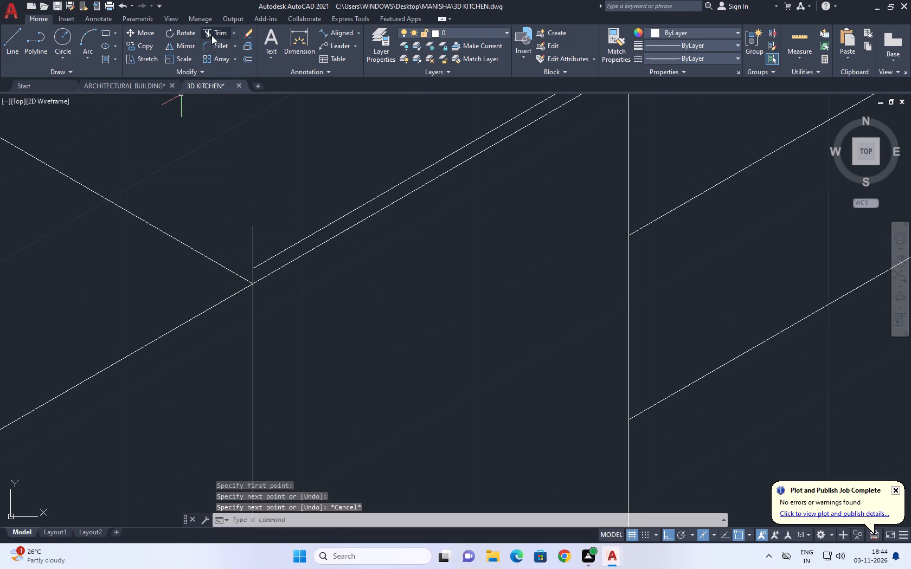
Trim the short vertical's excess above the raised countertop line.
click(213, 31)
click(242, 242)
click(262, 240)
right_click(262, 223)
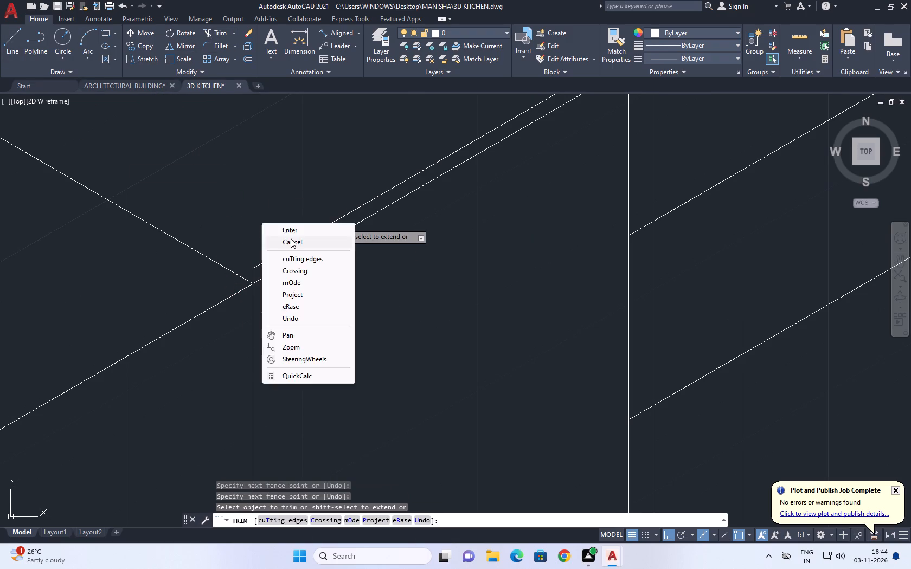
click(291, 238)
Draw a short vertical line joining the raised line's far end to the counter's far front corner.
scroll(290, 321, down, 3)
scroll(472, 211, up, 2)
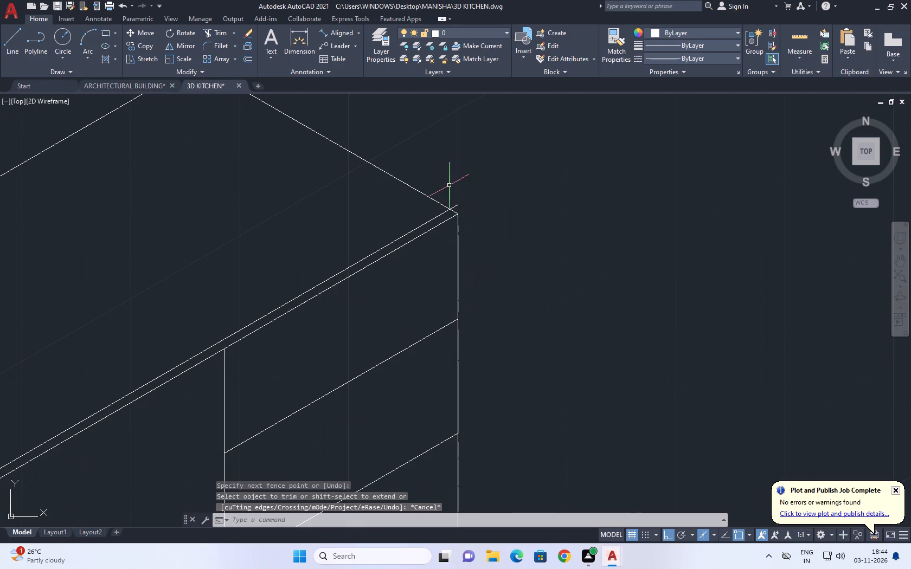
scroll(465, 220, up, 4)
click(12, 41)
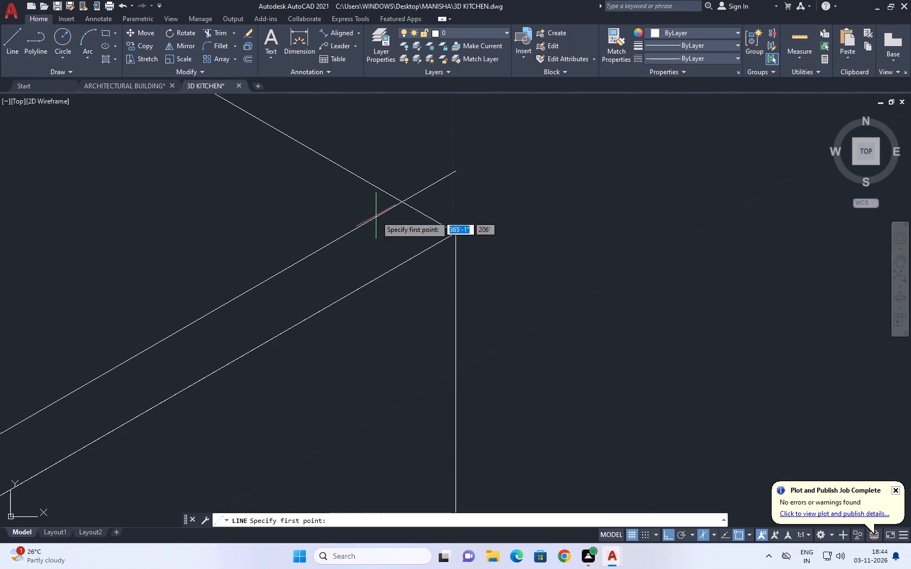
click(457, 172)
click(458, 232)
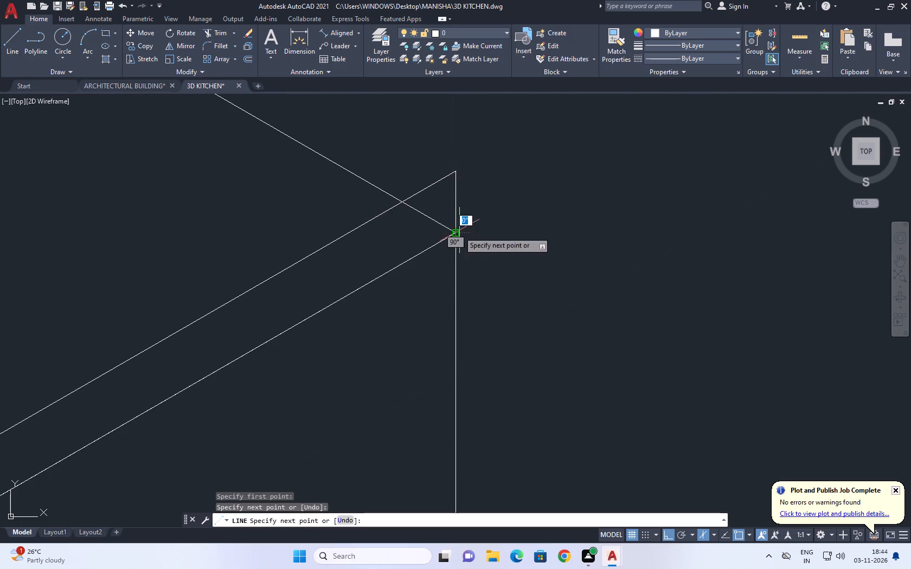
right_click(484, 216)
drag(526, 238, 526, 243)
scroll(528, 286, down, 5)
click(527, 235)
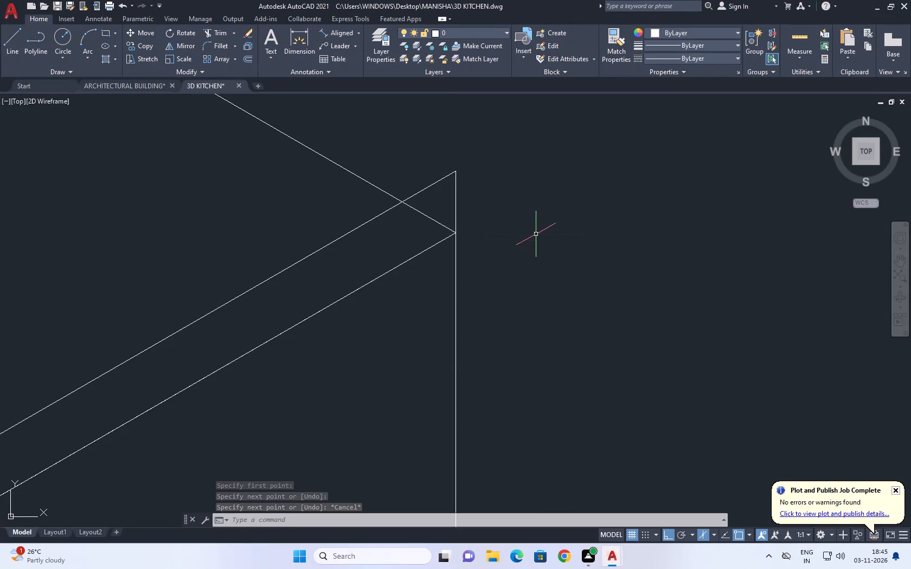
Move the counter's far end edge up so that its front end meets the raised line's corner.
scroll(541, 234, up, 1)
scroll(550, 273, down, 3)
middle_drag(495, 208, 514, 271)
drag(473, 262, 452, 276)
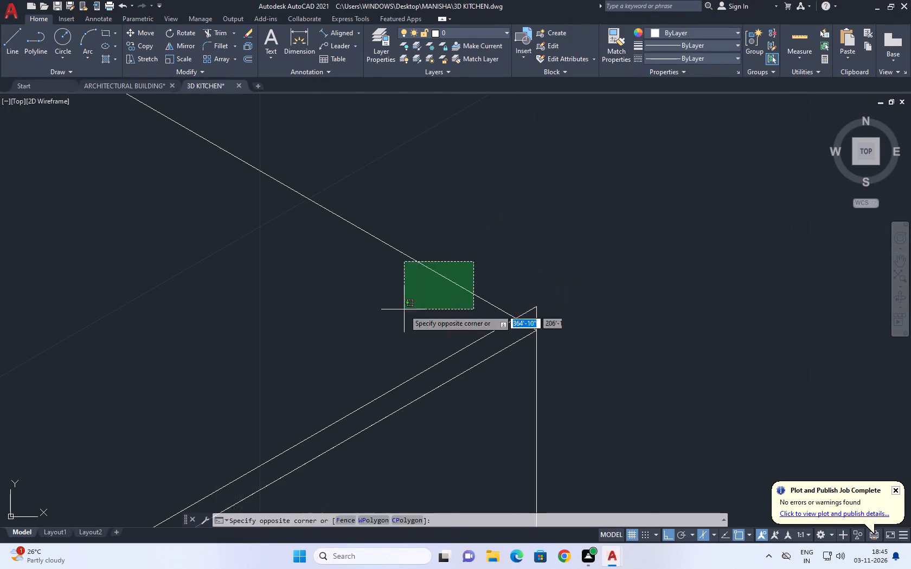
click(404, 309)
click(141, 30)
scroll(543, 340, up, 1)
click(534, 326)
click(528, 289)
Move the cross line at the end cabinets' near side up to the near end of the raised front line.
scroll(540, 293, down, 4)
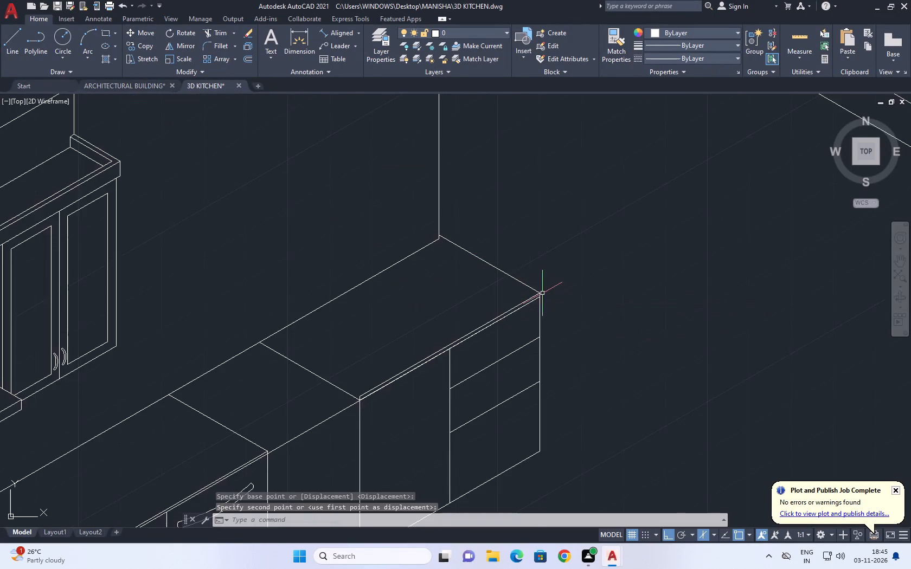
scroll(543, 293, down, 5)
scroll(548, 308, up, 3)
scroll(318, 347, up, 1)
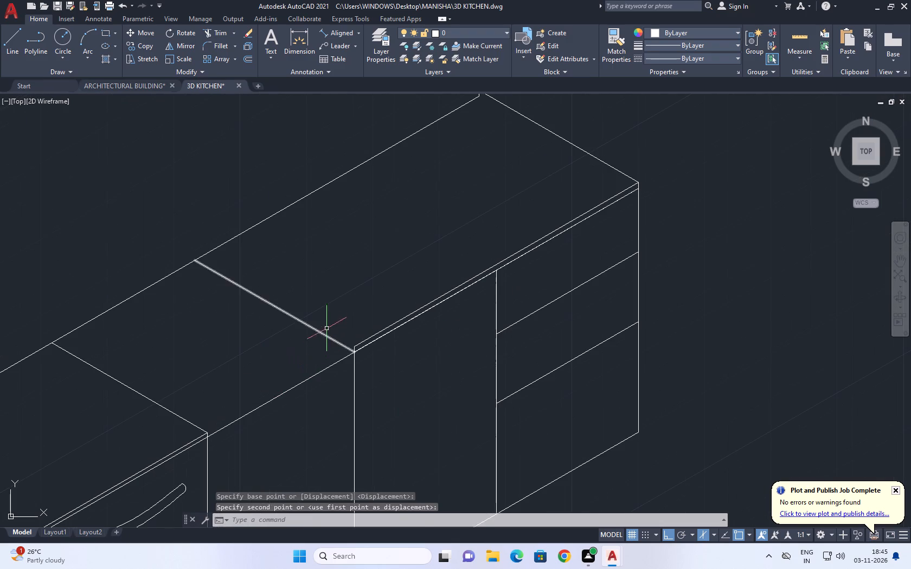
click(326, 321)
click(301, 343)
click(150, 33)
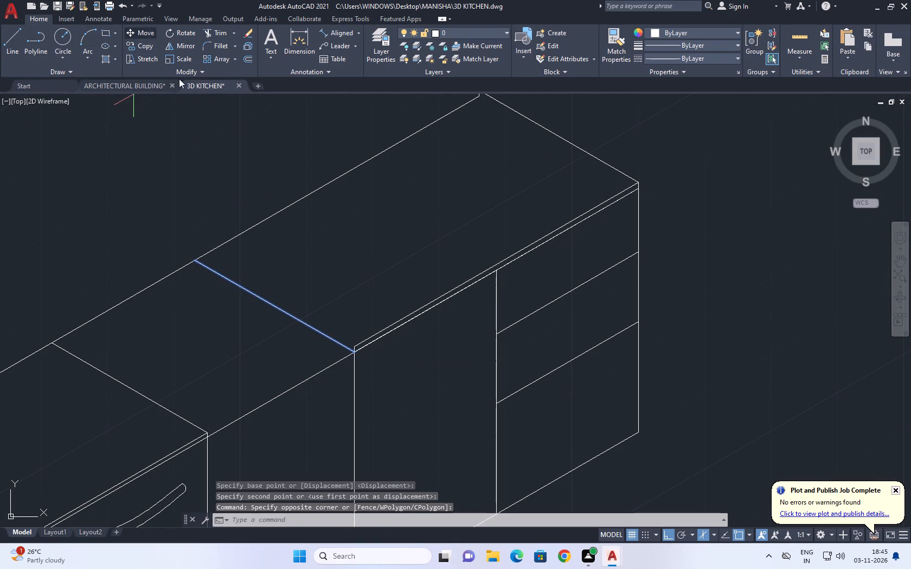
scroll(381, 367, up, 1)
click(338, 346)
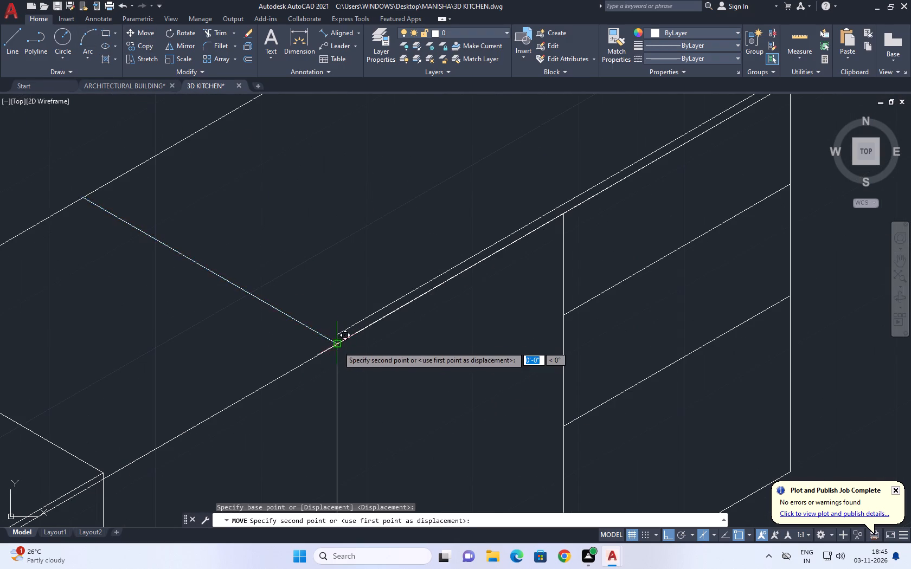
click(339, 336)
Trim the end of the moved cross line that extends past the counter's back edge.
middle_drag(328, 263, 661, 471)
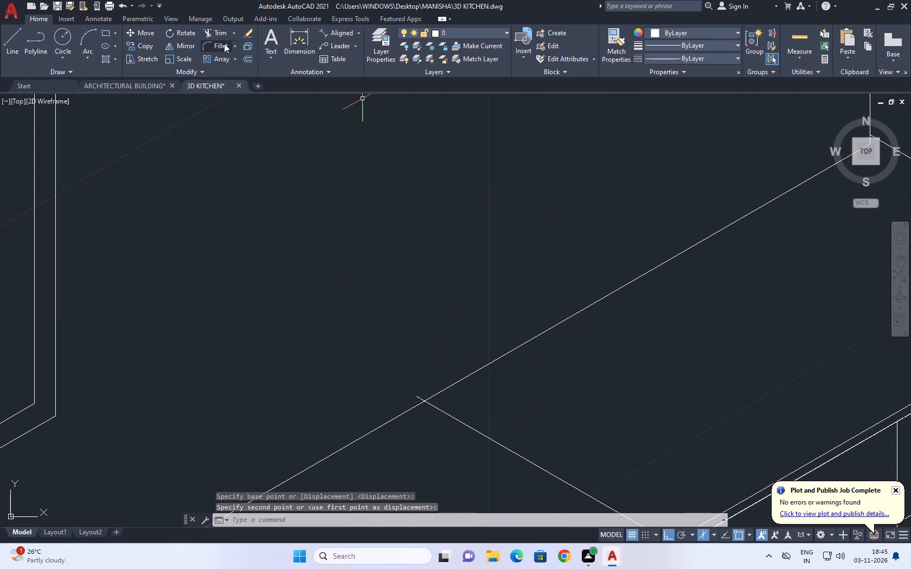
click(224, 35)
scroll(427, 418, up, 2)
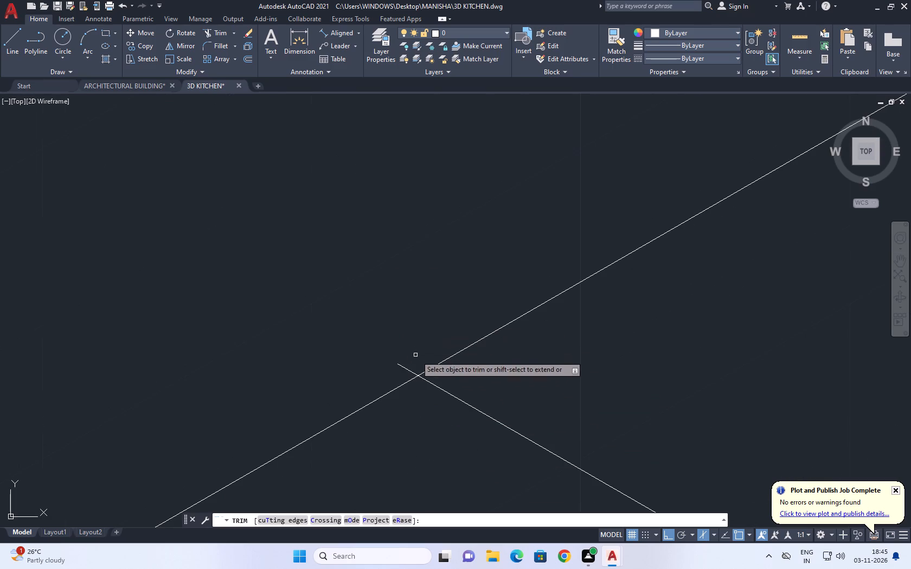
click(416, 355)
click(383, 373)
right_click(394, 310)
click(417, 326)
Copy the drawer unit's near vertical divider about 2" along the front towards the far end, inside the drawer area.
scroll(300, 333, down, 4)
middle_drag(444, 352, 442, 352)
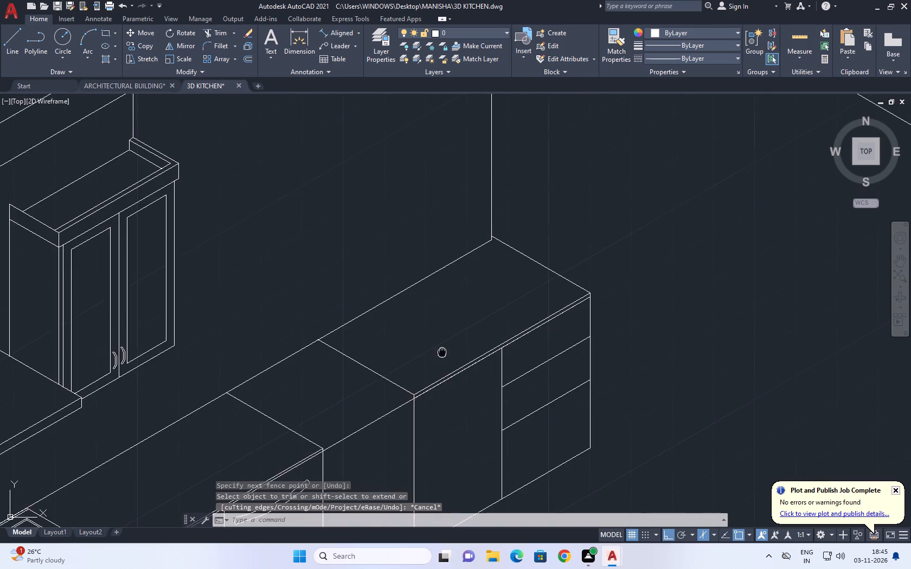
middle_drag(442, 352, 338, 261)
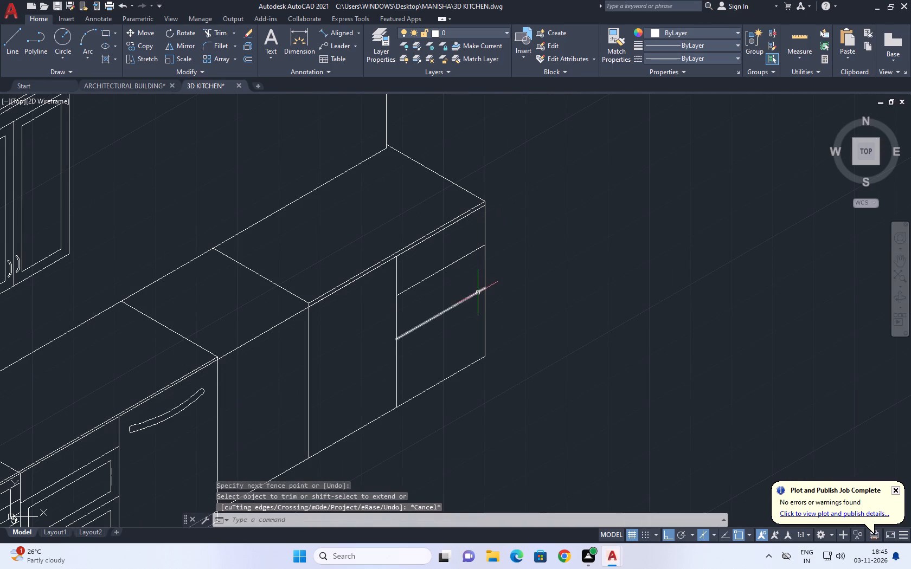
middle_drag(441, 282, 465, 311)
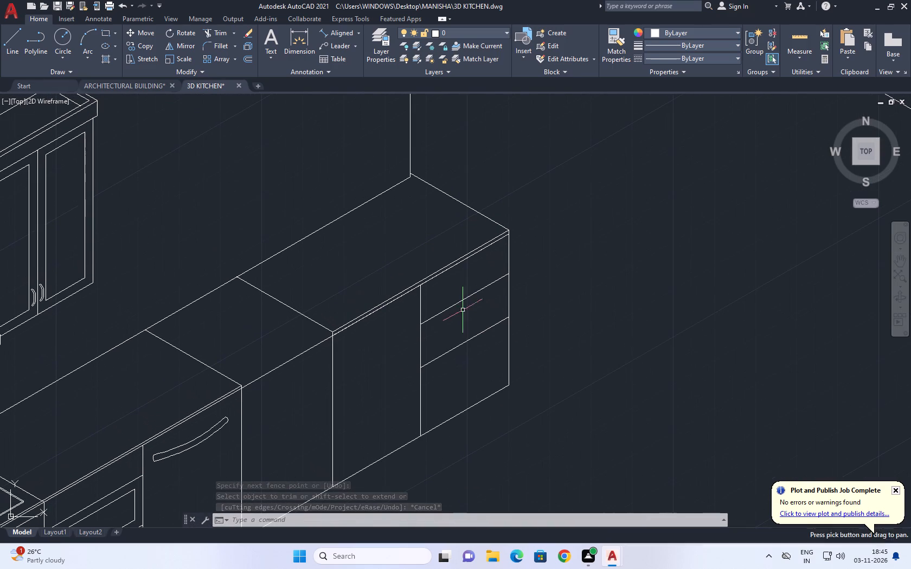
click(426, 298)
click(414, 308)
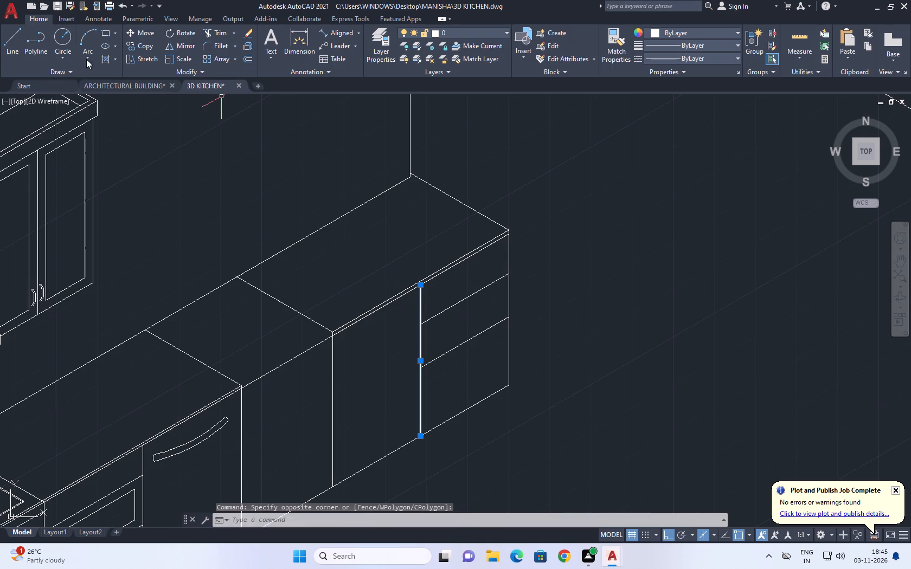
click(139, 46)
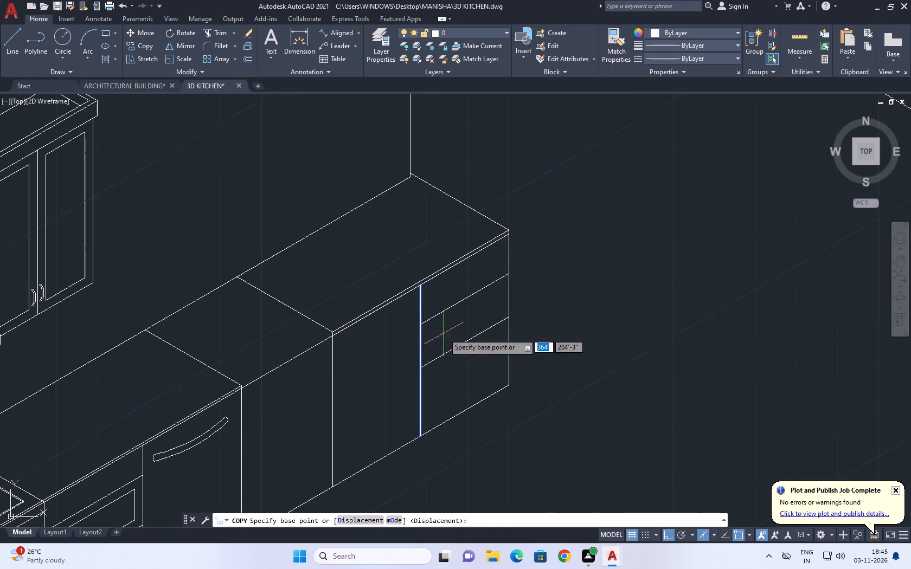
scroll(452, 290, up, 4)
click(437, 293)
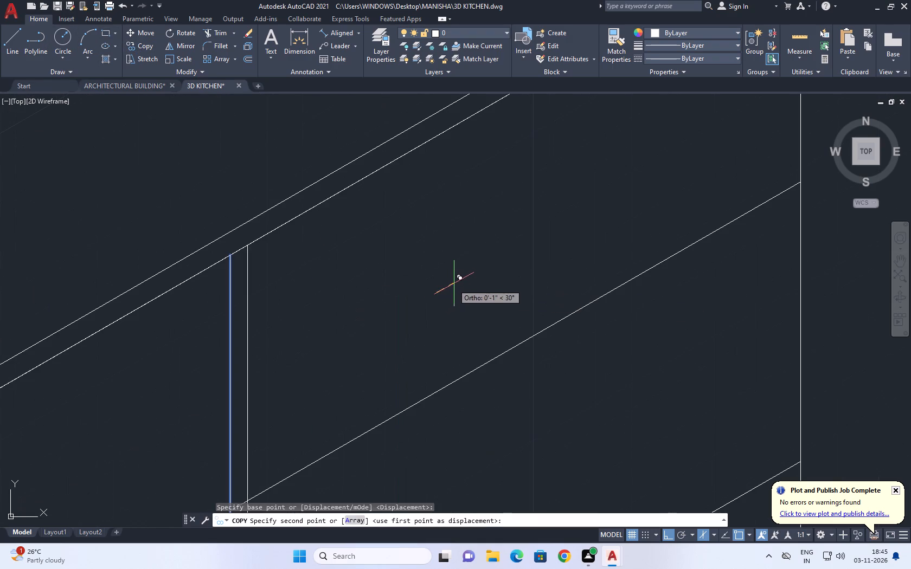
click(485, 271)
right_click(498, 258)
click(531, 275)
Copy the drawer unit's far vertical edge about 2" back along the front, inside the drawer area.
scroll(532, 277, down, 3)
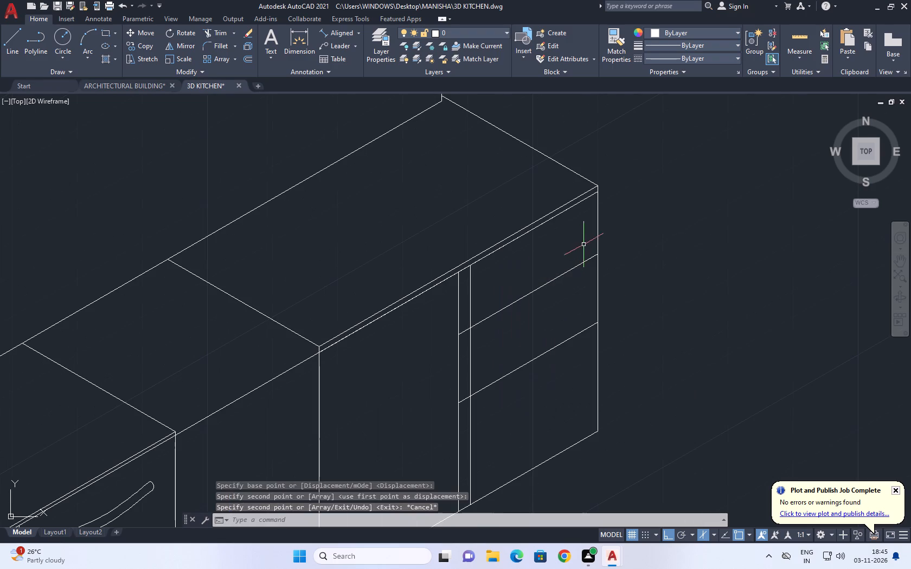
click(599, 230)
click(587, 235)
click(555, 237)
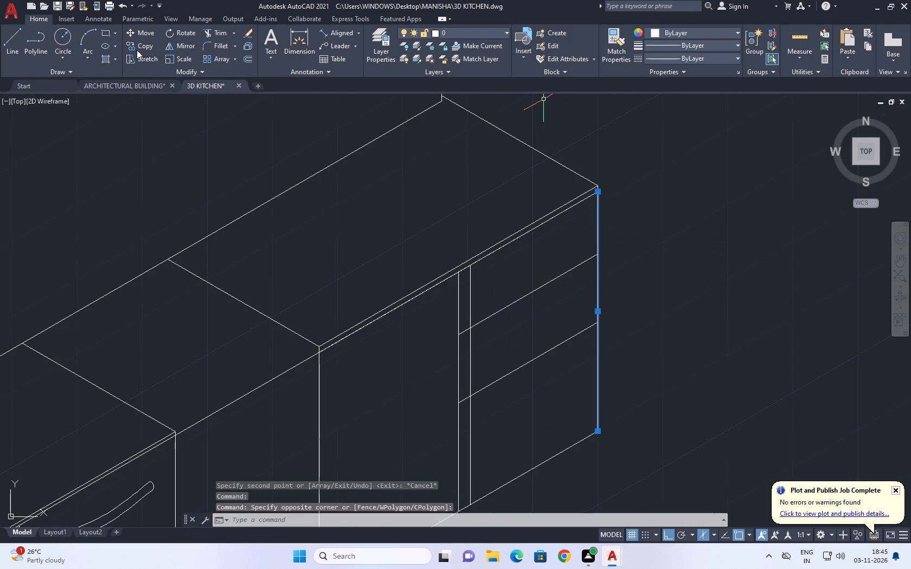
click(145, 44)
scroll(550, 321, up, 1)
click(552, 314)
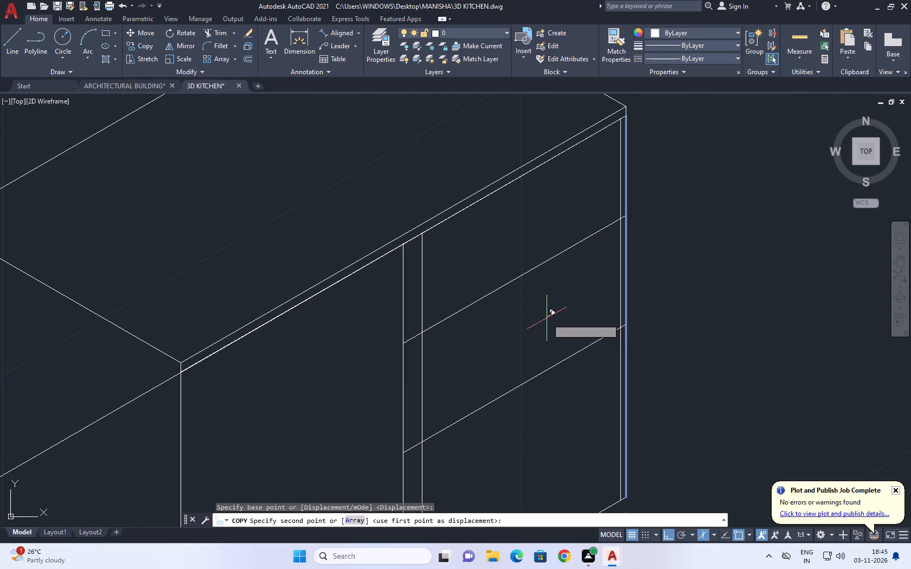
click(535, 329)
right_click(533, 333)
click(561, 353)
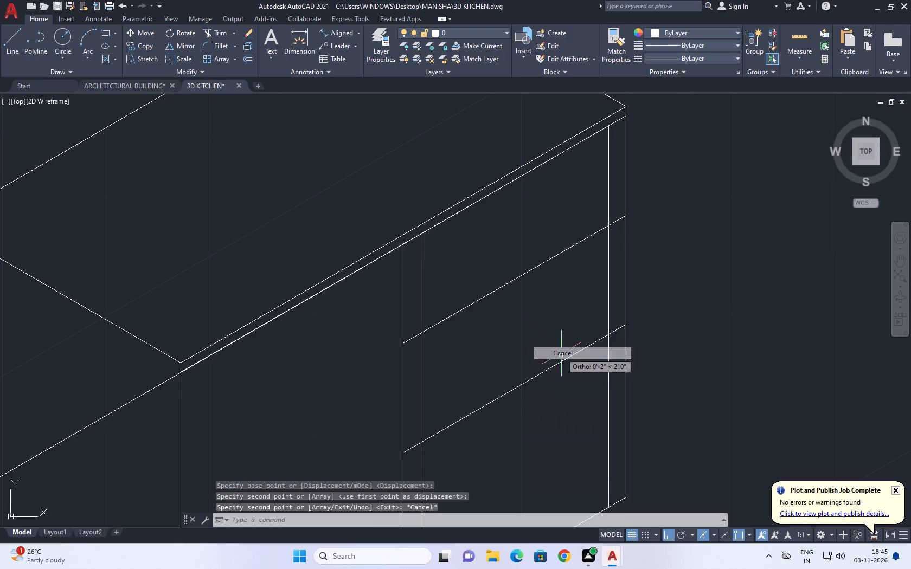
Copy the lower drawer division line a short distance straight down into the bottom drawer.
middle_drag(552, 371, 544, 339)
drag(536, 385, 532, 379)
click(513, 331)
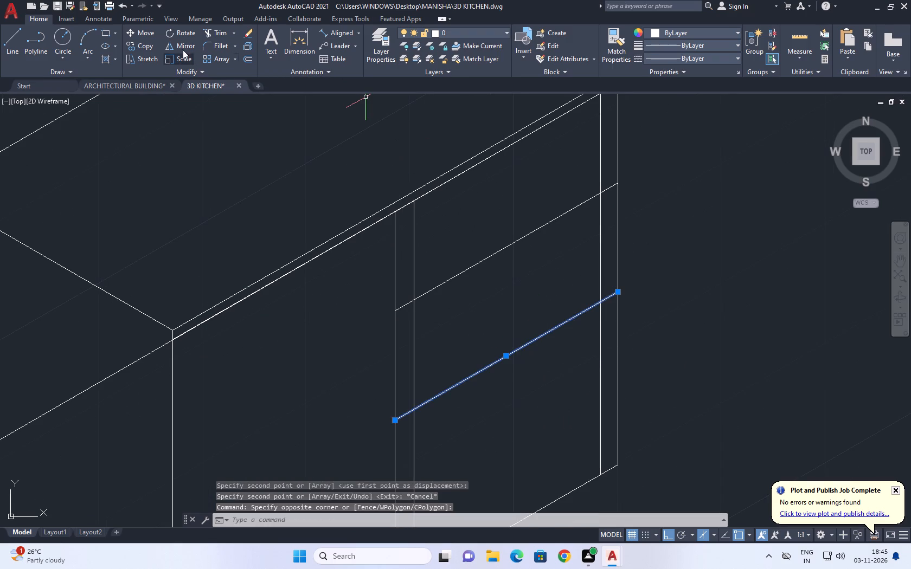
click(149, 50)
scroll(534, 402, up, 2)
click(521, 369)
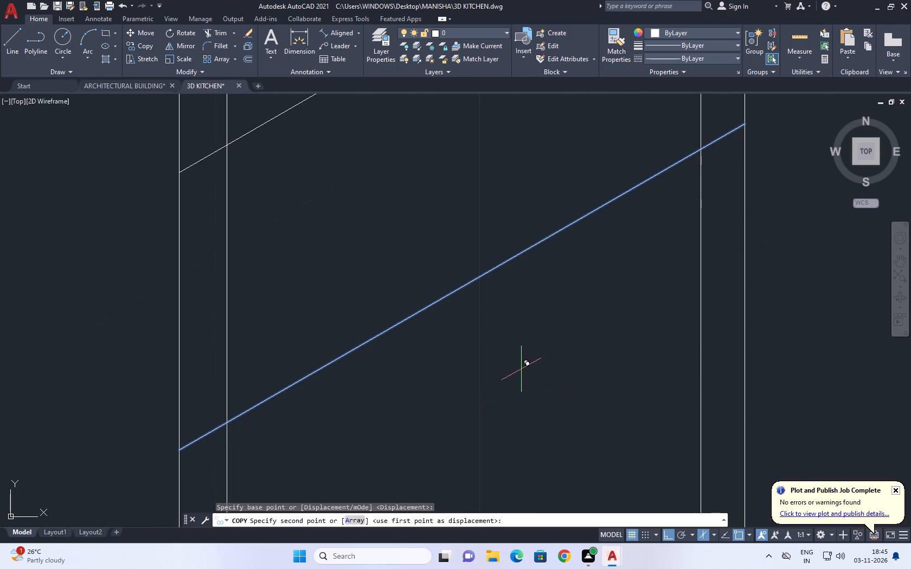
click(530, 415)
right_click(527, 390)
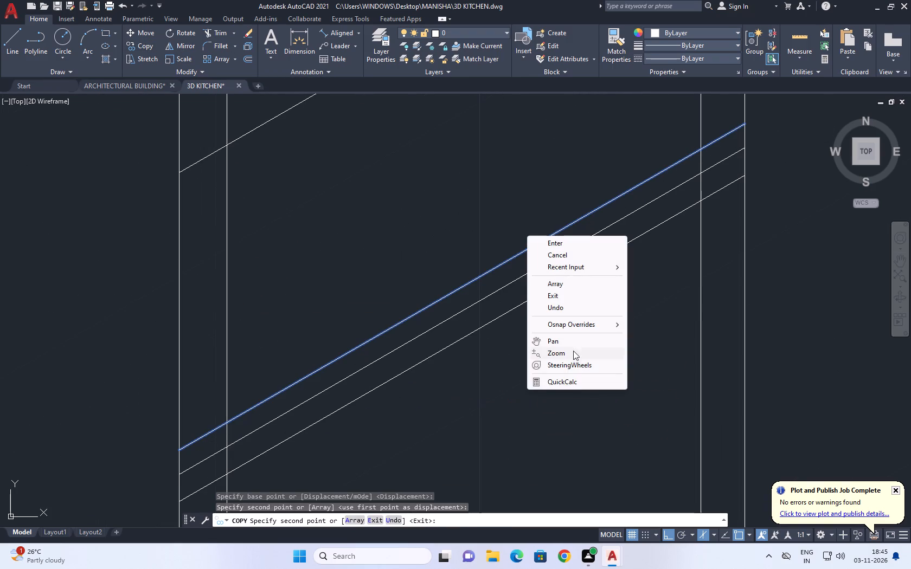
click(561, 254)
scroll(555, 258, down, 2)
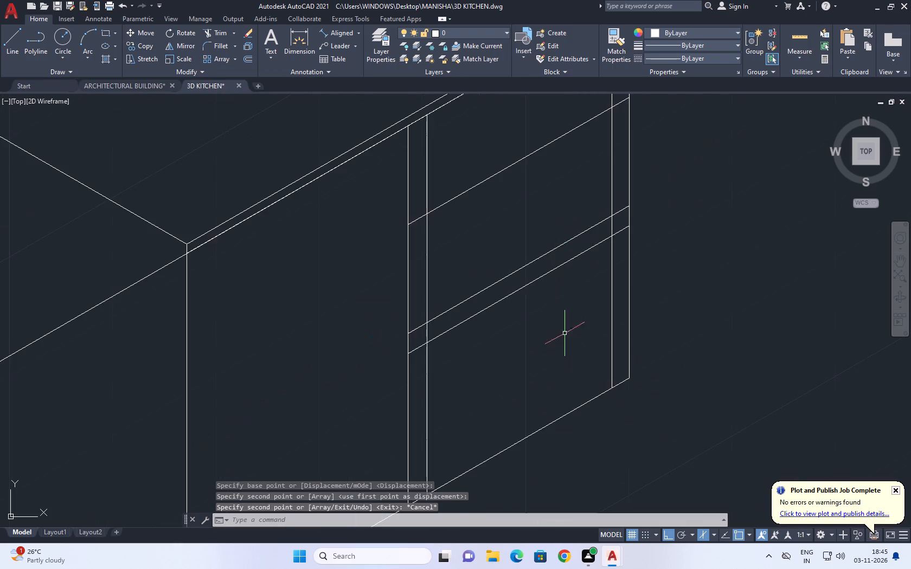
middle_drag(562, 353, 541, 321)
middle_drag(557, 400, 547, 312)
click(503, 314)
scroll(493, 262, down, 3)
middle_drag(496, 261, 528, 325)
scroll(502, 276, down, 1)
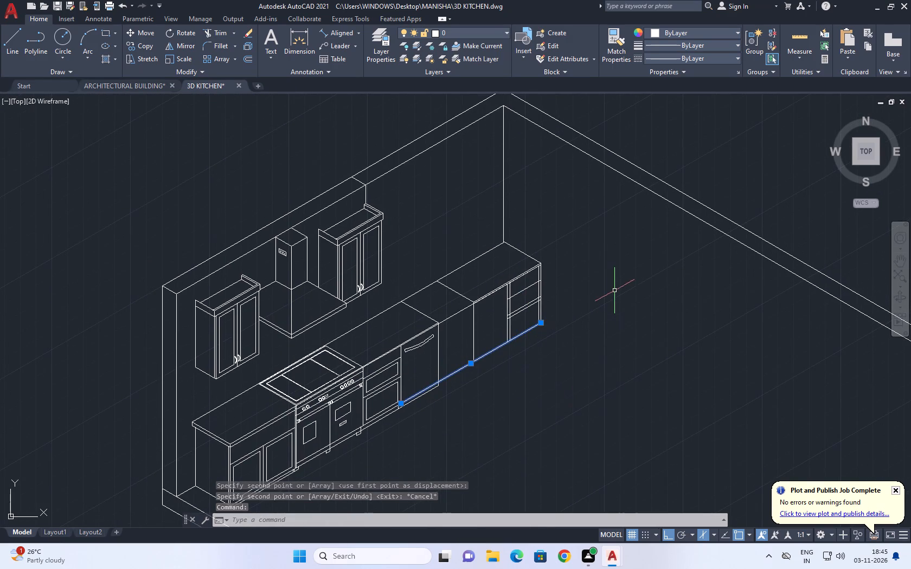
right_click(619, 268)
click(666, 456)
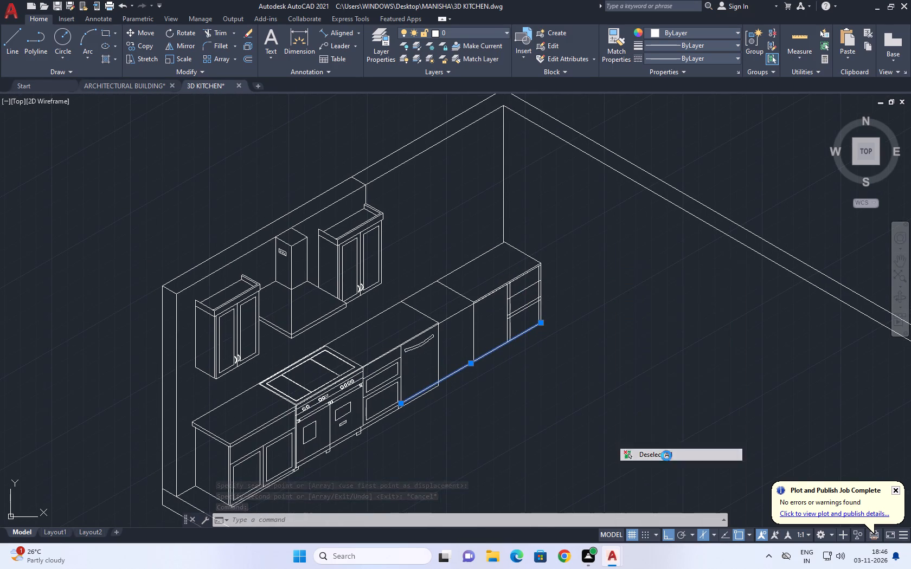
Draw a line along the bottom drawer's base edge between the lower ends of the two inner vertical lines.
click(12, 38)
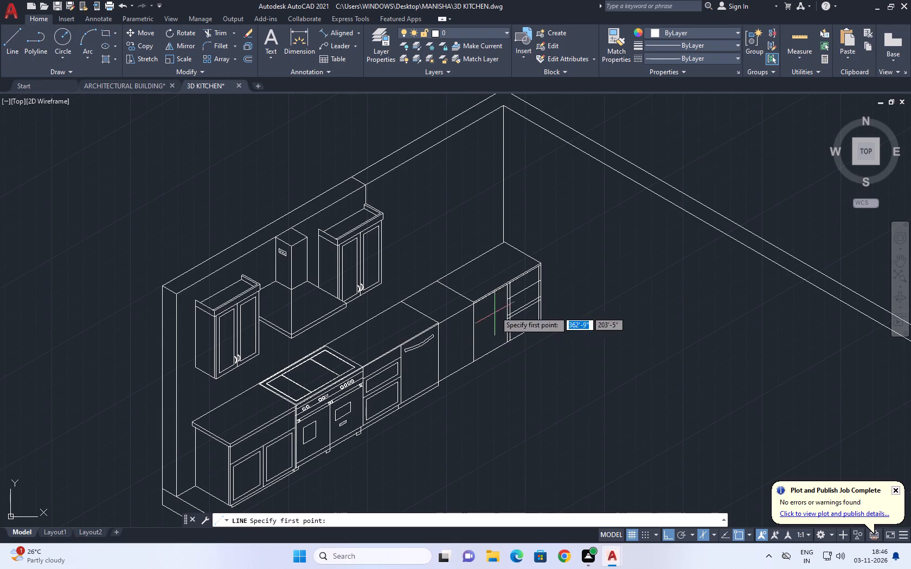
scroll(514, 326, up, 4)
click(482, 412)
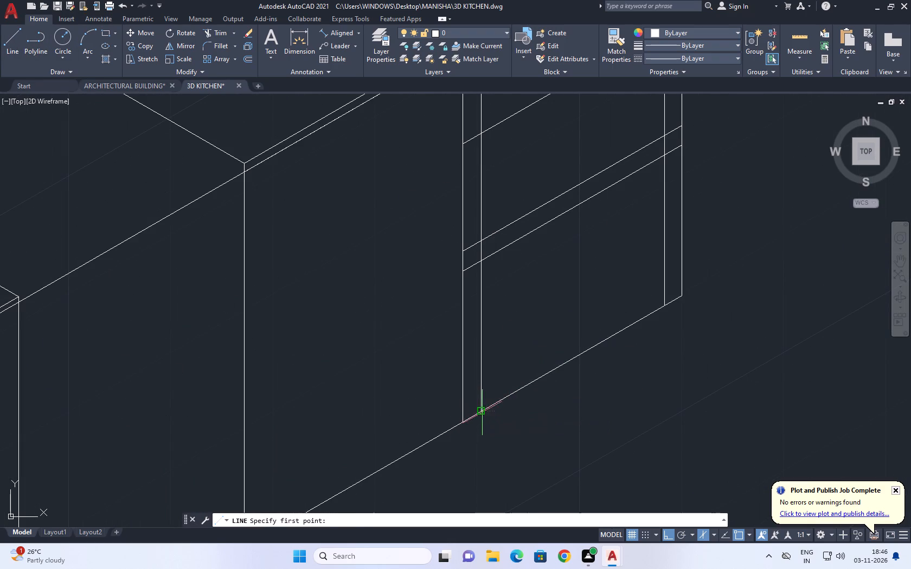
click(665, 307)
right_click(615, 275)
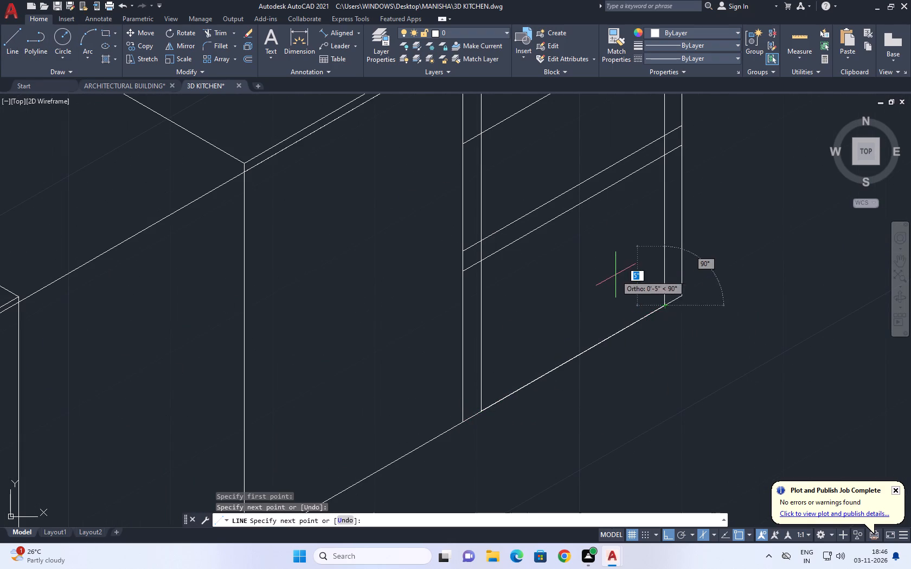
click(650, 295)
Copy the new base line a short distance straight up as the bottom drawer panel's lower edge.
click(619, 332)
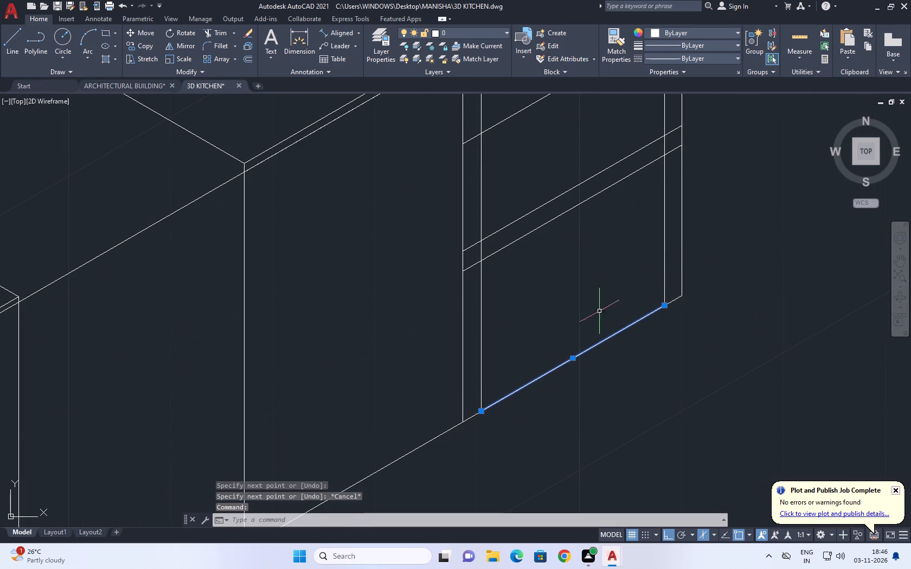
click(147, 42)
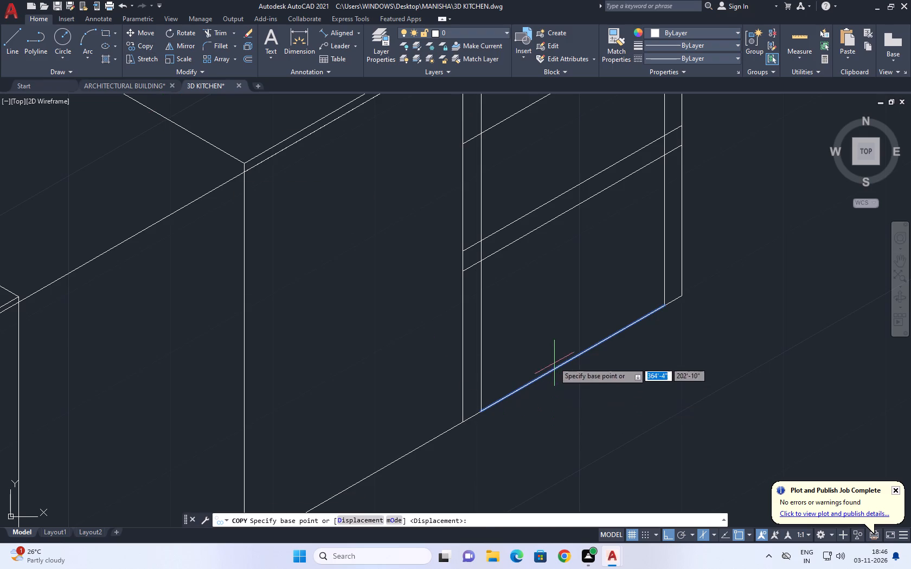
click(546, 359)
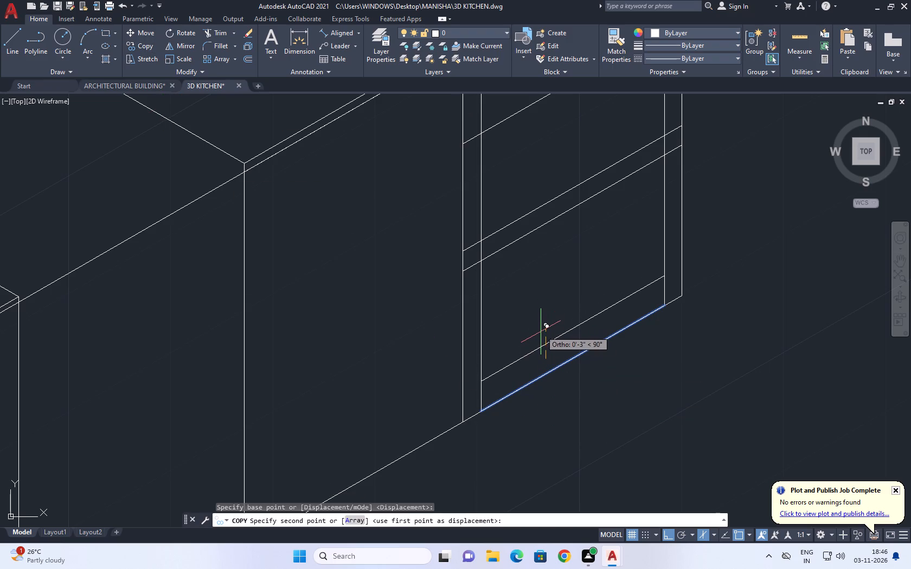
click(541, 335)
right_click(524, 291)
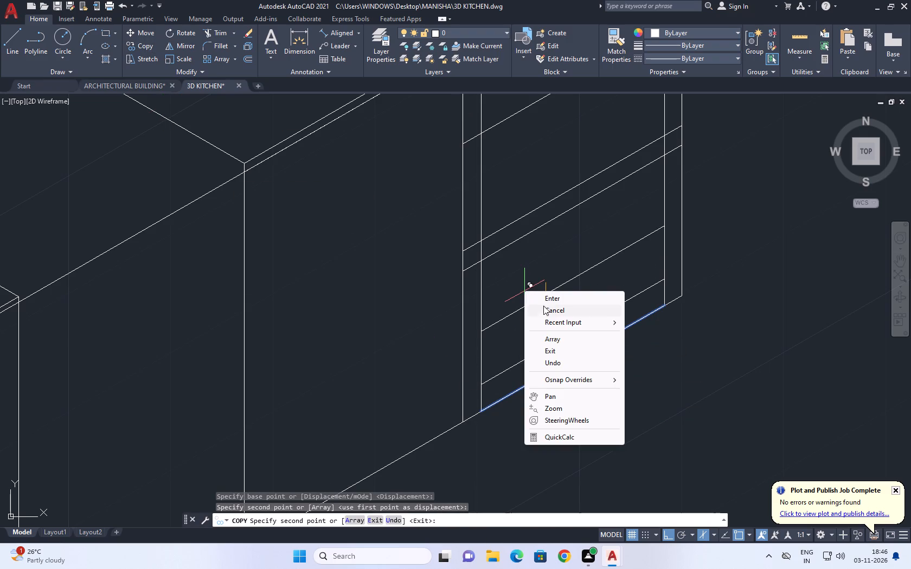
click(542, 312)
Copy the upper drawer division line about 2" straight down into the middle drawer.
scroll(544, 312, down, 2)
middle_drag(596, 237, 579, 305)
scroll(535, 285, up, 2)
drag(555, 317, 543, 302)
click(524, 263)
middle_drag(544, 300, 527, 273)
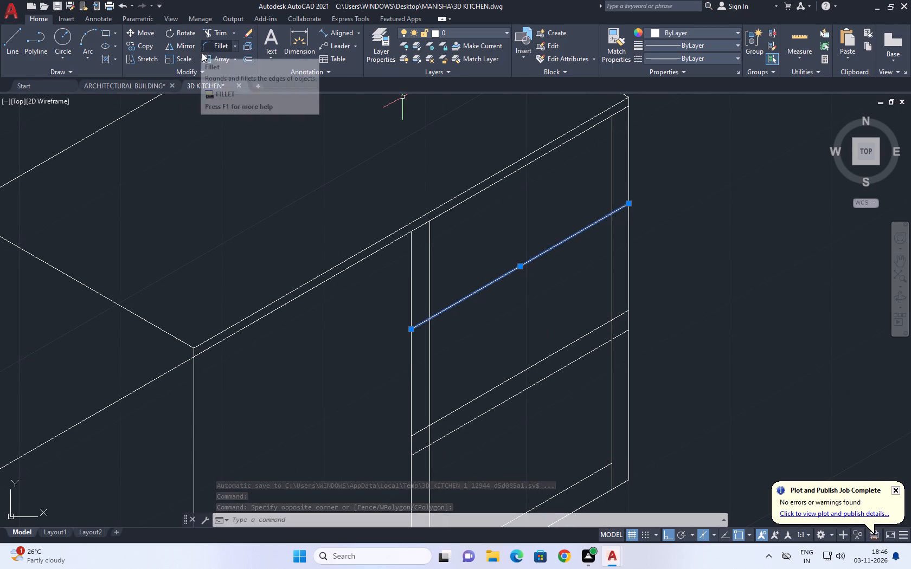
click(147, 49)
click(503, 307)
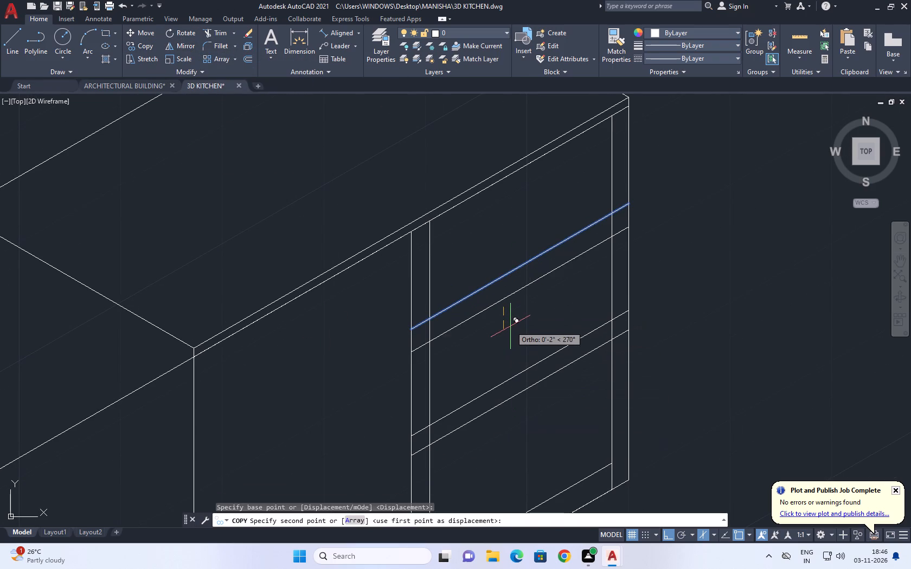
click(510, 328)
right_click(486, 230)
click(501, 250)
Copy the line just below the lower drawer division a short distance further down into the bottom drawer.
middle_drag(555, 340, 554, 340)
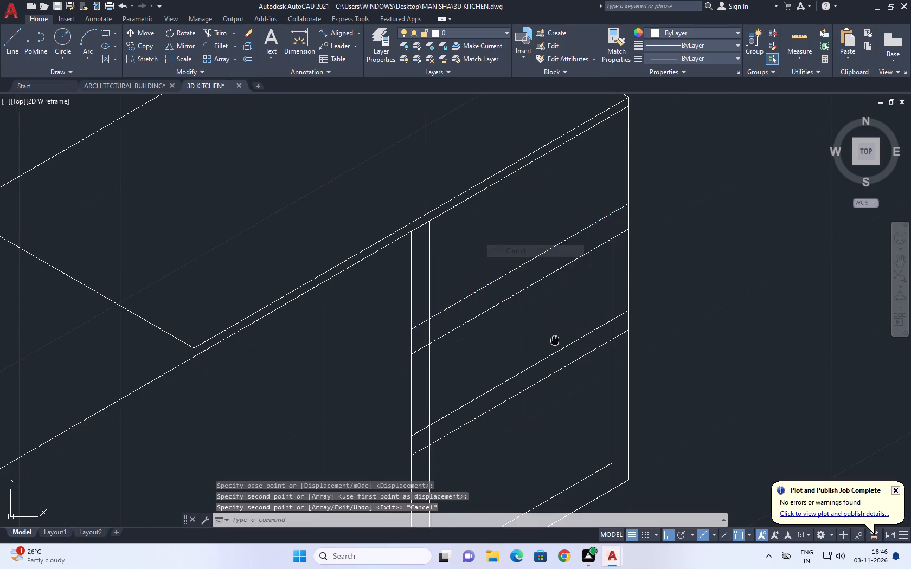
middle_drag(554, 340, 534, 254)
click(500, 315)
click(498, 306)
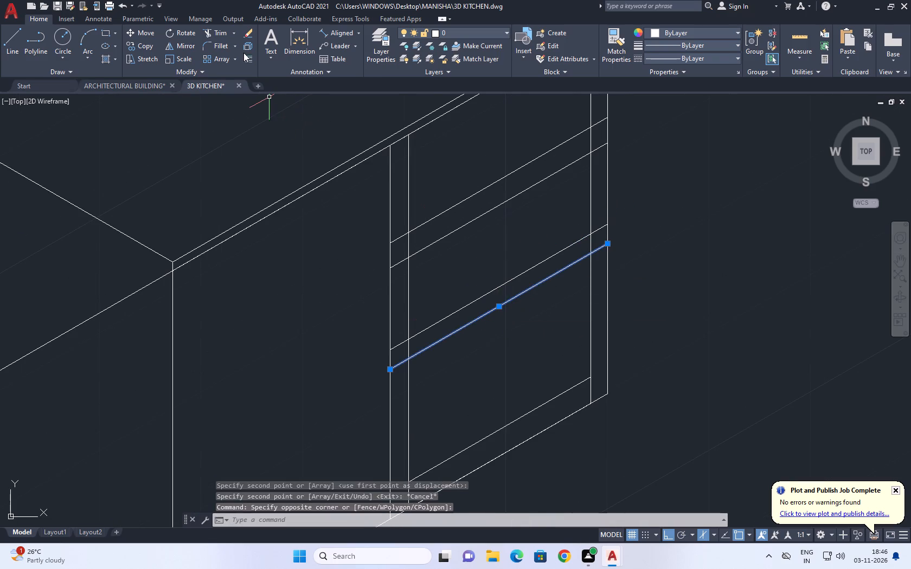
middle_drag(241, 69, 263, 101)
click(152, 45)
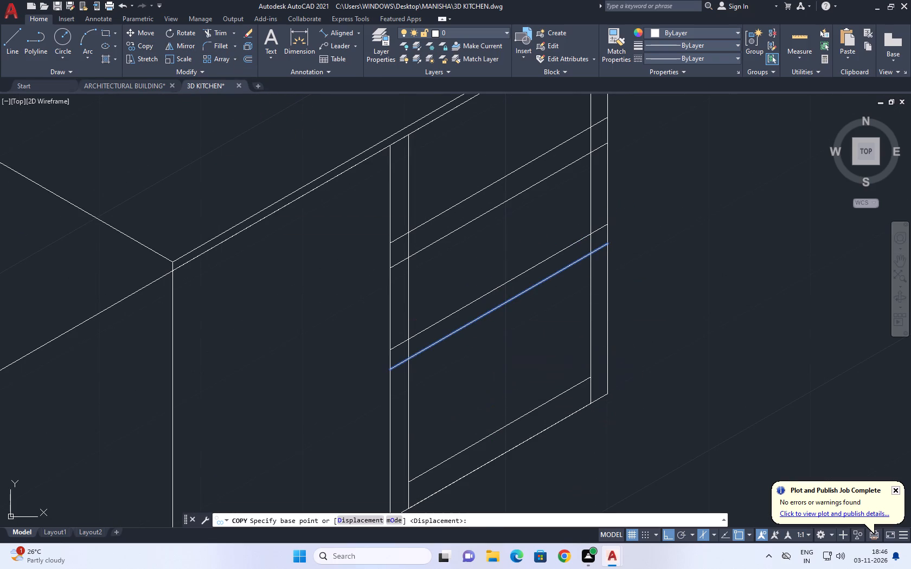
click(485, 337)
click(489, 353)
right_click(494, 348)
click(522, 364)
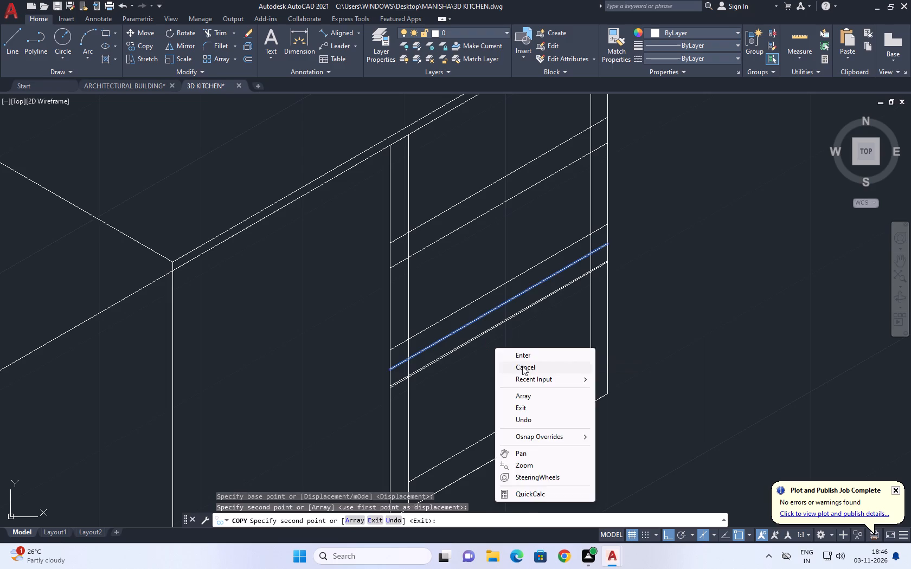
Trim the near inner vertical between the middle and bottom panels and below the bottom panel, with the panel lines' near overhangs.
click(219, 31)
scroll(415, 358, up, 2)
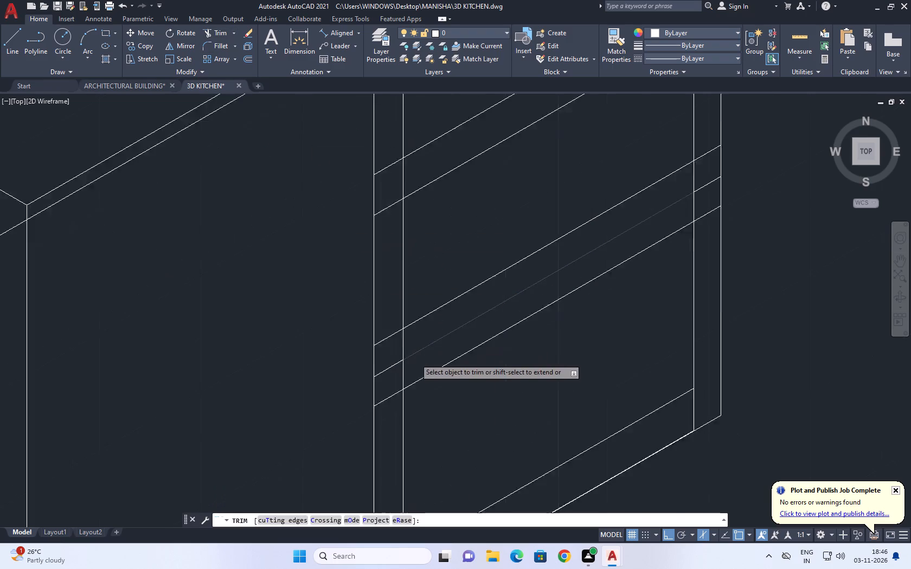
click(407, 331)
click(381, 307)
scroll(428, 367, up, 1)
middle_drag(447, 401, 447, 311)
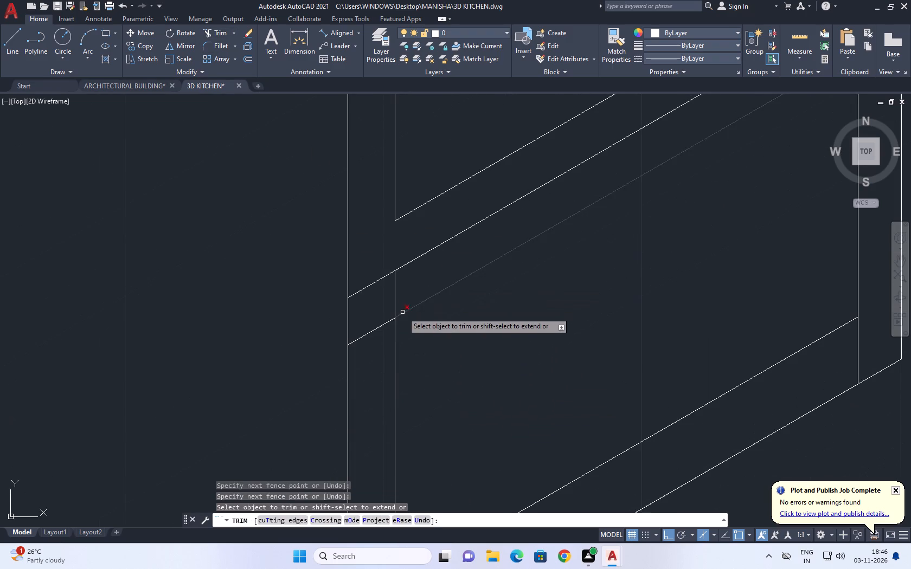
click(402, 294)
click(374, 339)
scroll(406, 320, down, 2)
scroll(418, 433, up, 1)
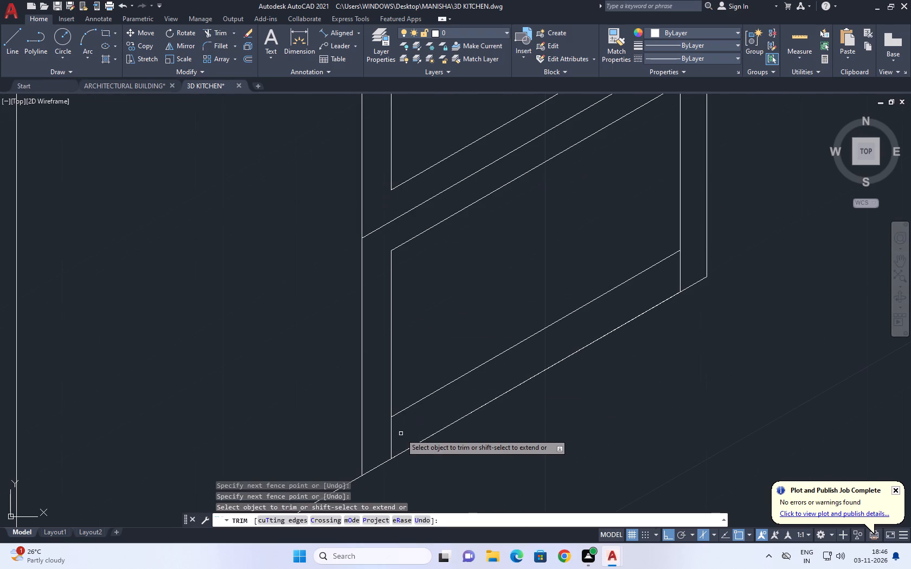
click(395, 432)
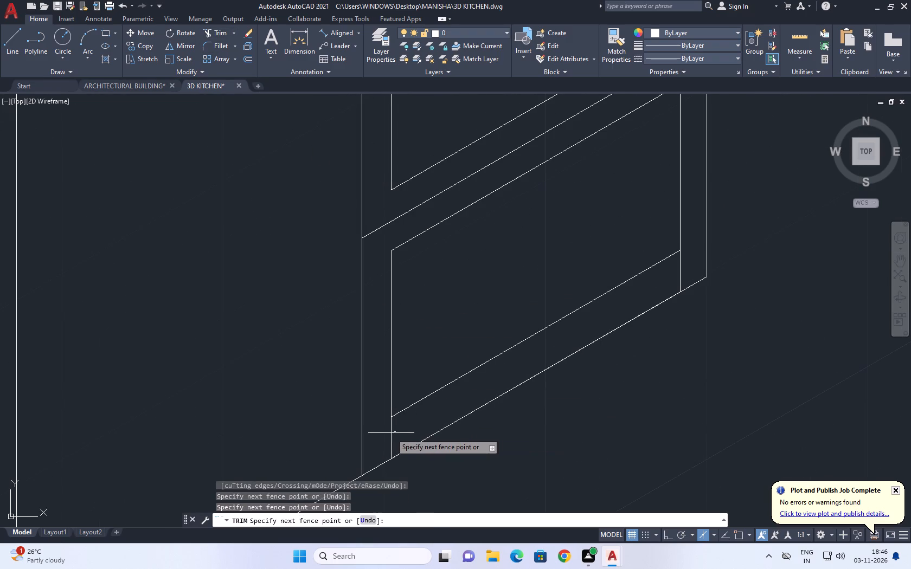
click(389, 433)
Trim the far inner vertical between the drawer panels and below the bottom one, with the panel lines' far overhangs.
middle_drag(611, 319, 574, 421)
click(646, 376)
click(628, 386)
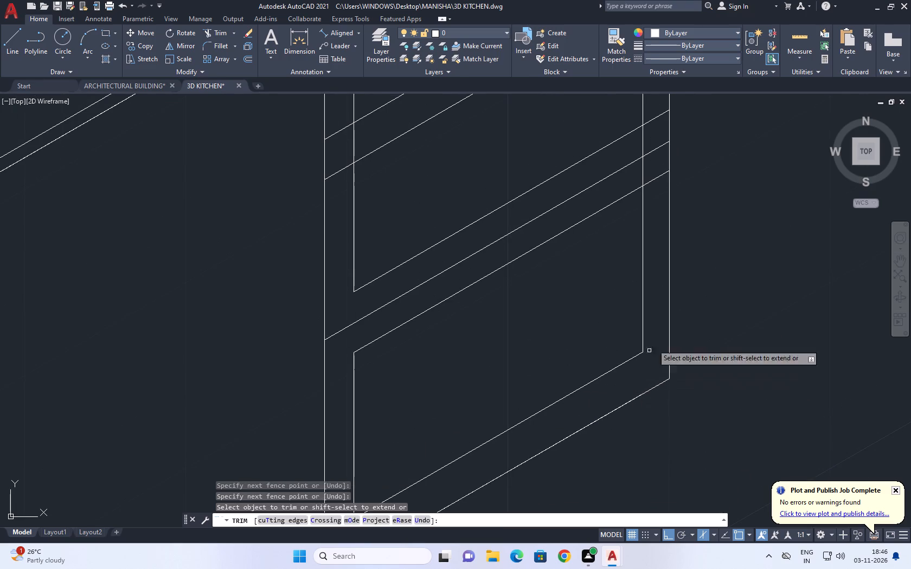
middle_drag(662, 264, 647, 378)
scroll(635, 283, up, 2)
click(603, 295)
drag(641, 331, 643, 339)
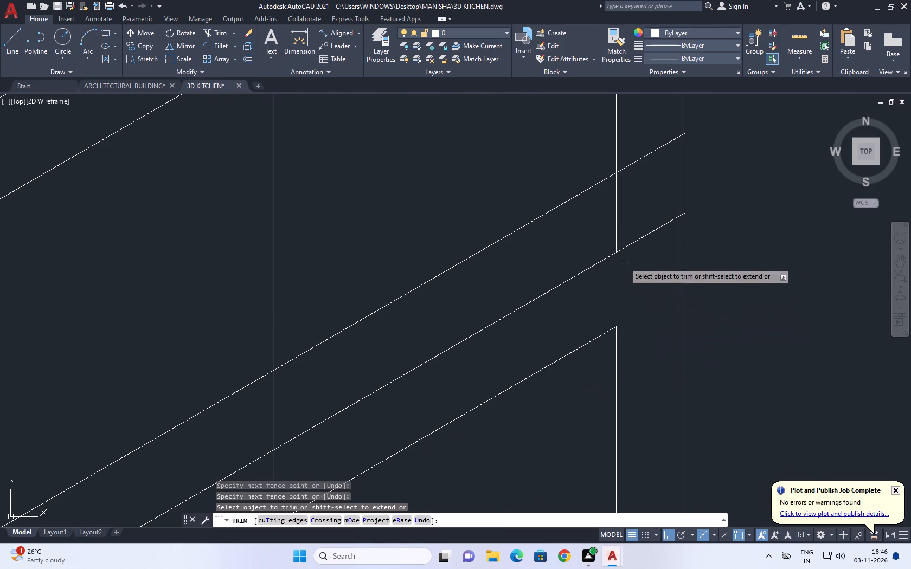
middle_drag(629, 279, 631, 365)
click(651, 228)
click(610, 297)
scroll(633, 284, down, 4)
middle_drag(623, 219, 624, 266)
scroll(629, 292, up, 3)
click(613, 278)
click(654, 286)
scroll(650, 276, down, 3)
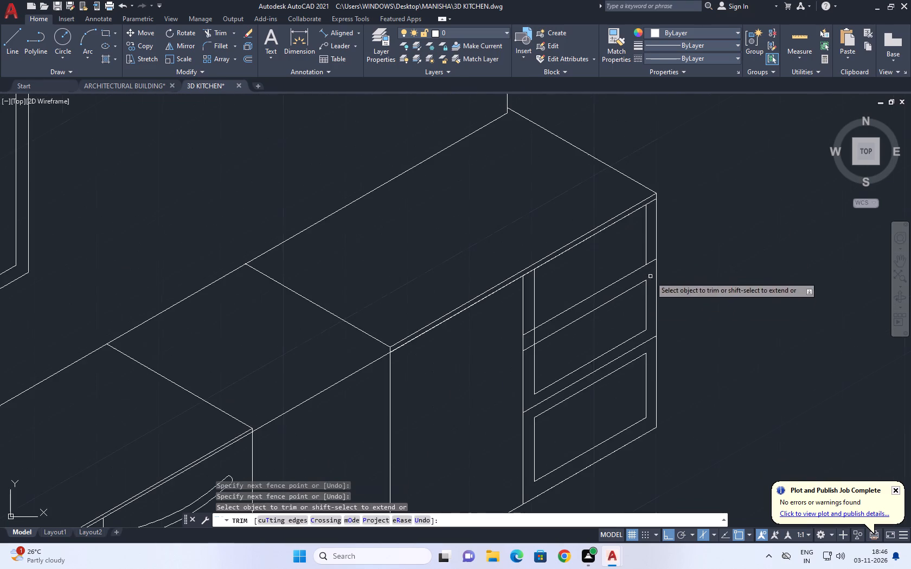
Trim the middle panel's upper near corner overhangs and remove the remaining inner verticals from the top drawer front.
scroll(545, 353, up, 3)
click(502, 358)
click(525, 283)
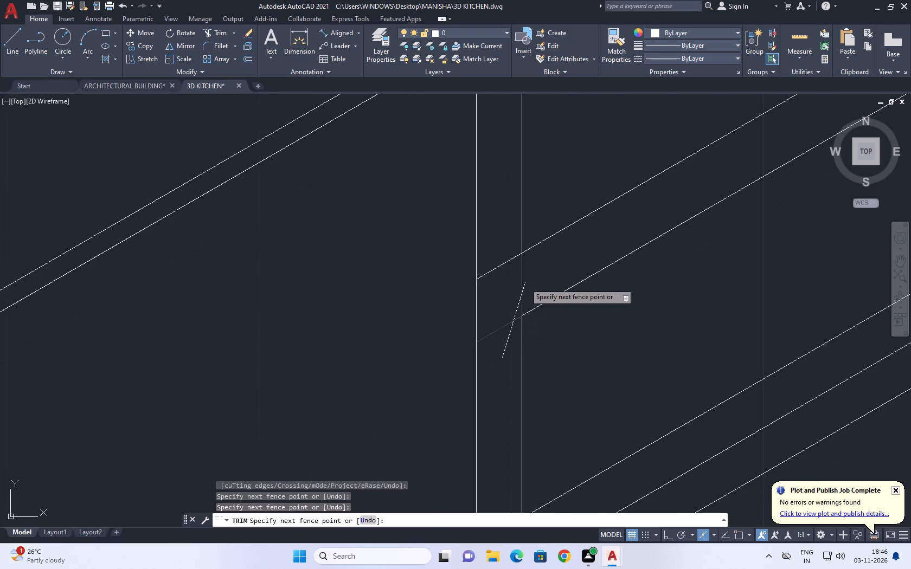
middle_drag(546, 265, 548, 338)
click(536, 262)
click(515, 267)
middle_drag(556, 263, 498, 351)
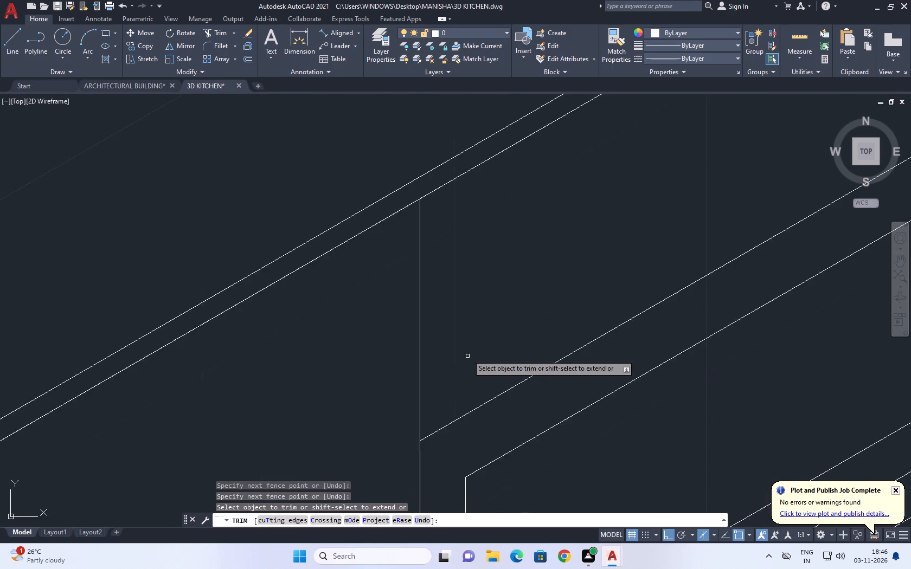
scroll(467, 351, down, 3)
click(578, 268)
right_click(640, 255)
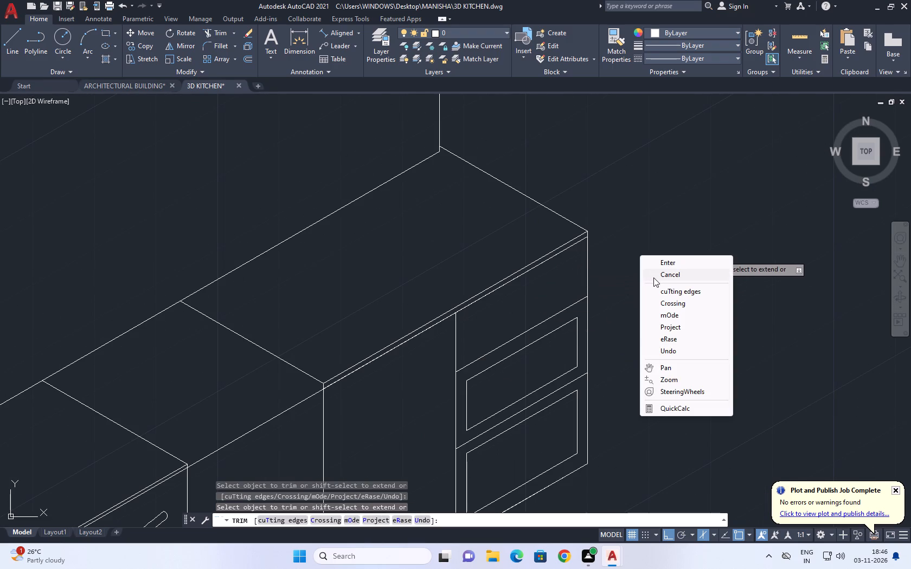
click(653, 277)
Draw a three-point curved spline on the top drawer front as a handle edge, with Ortho off.
scroll(632, 268, down, 1)
scroll(615, 323, down, 1)
middle_drag(518, 374, 529, 368)
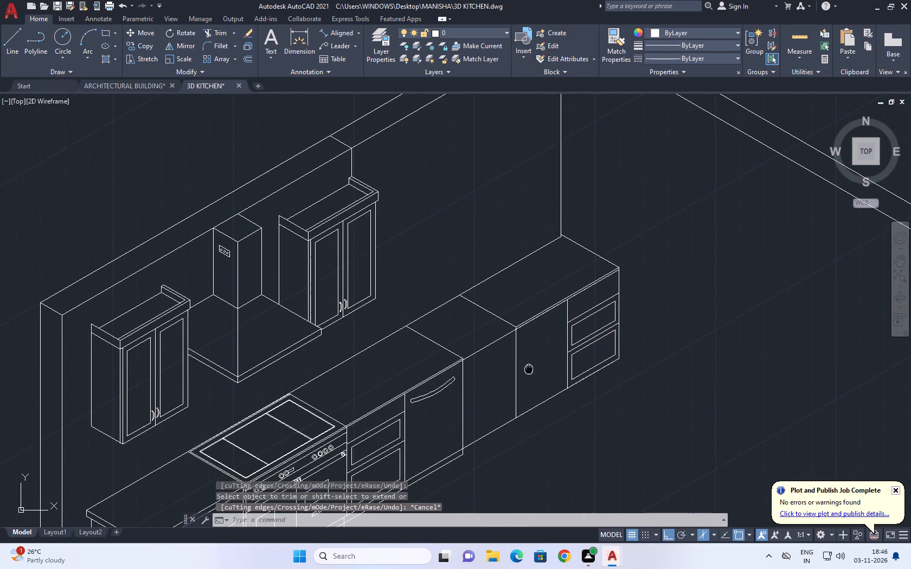
middle_drag(529, 368, 530, 368)
scroll(604, 330, up, 2)
middle_drag(608, 348, 574, 370)
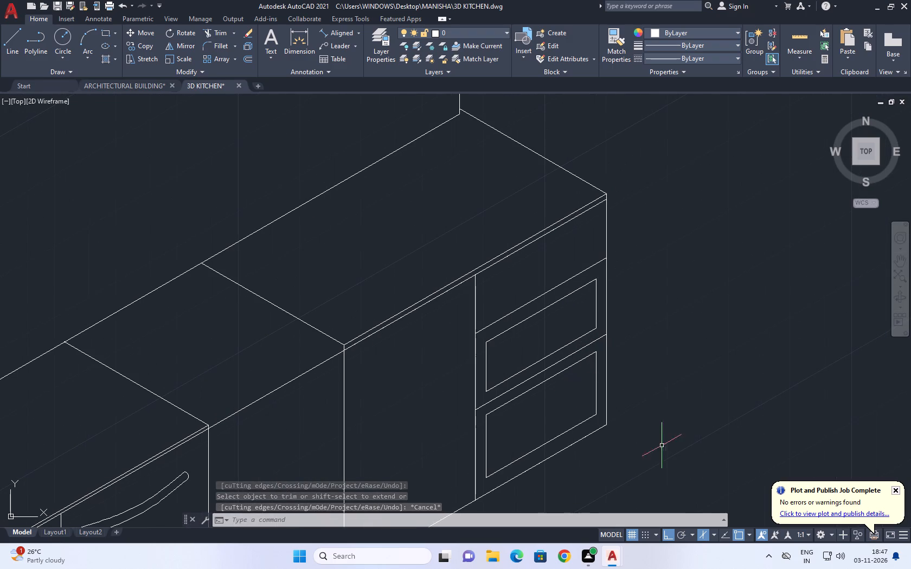
text(SPL)
key(space)
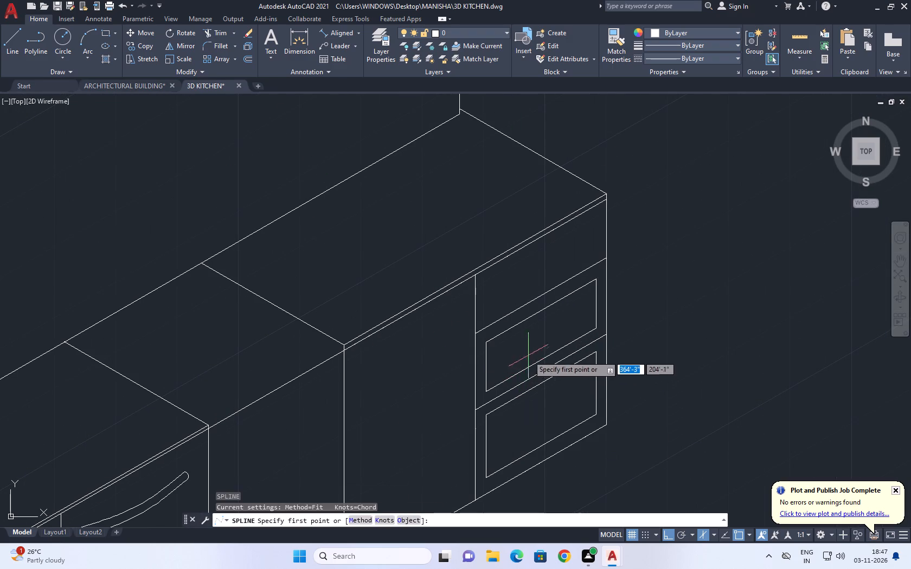
scroll(520, 269, up, 3)
click(509, 273)
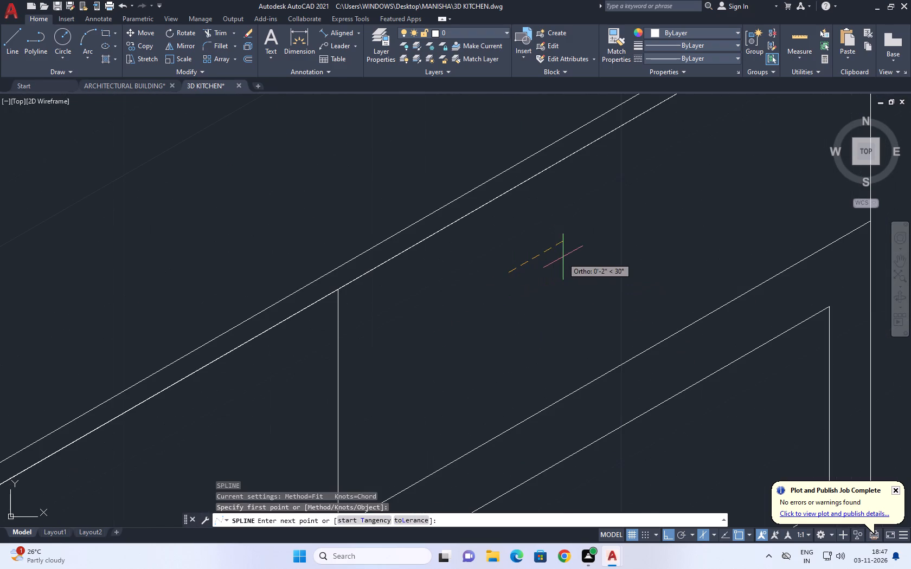
key(F8)
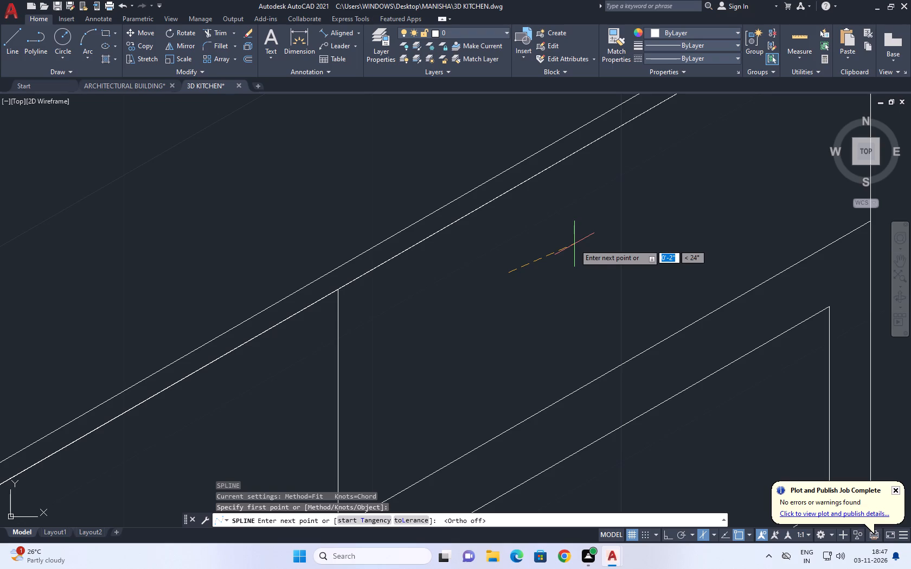
click(596, 236)
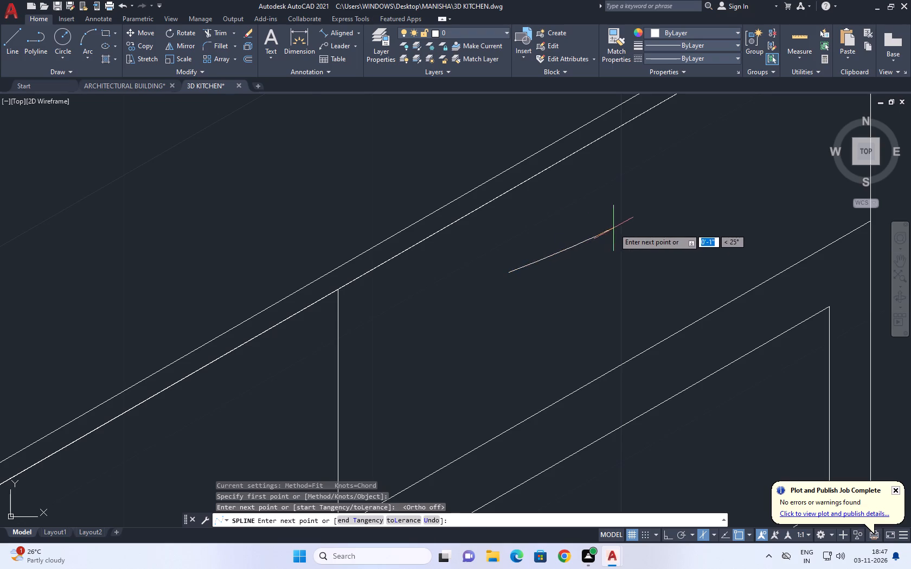
scroll(637, 212, down, 2)
click(645, 199)
right_click(645, 199)
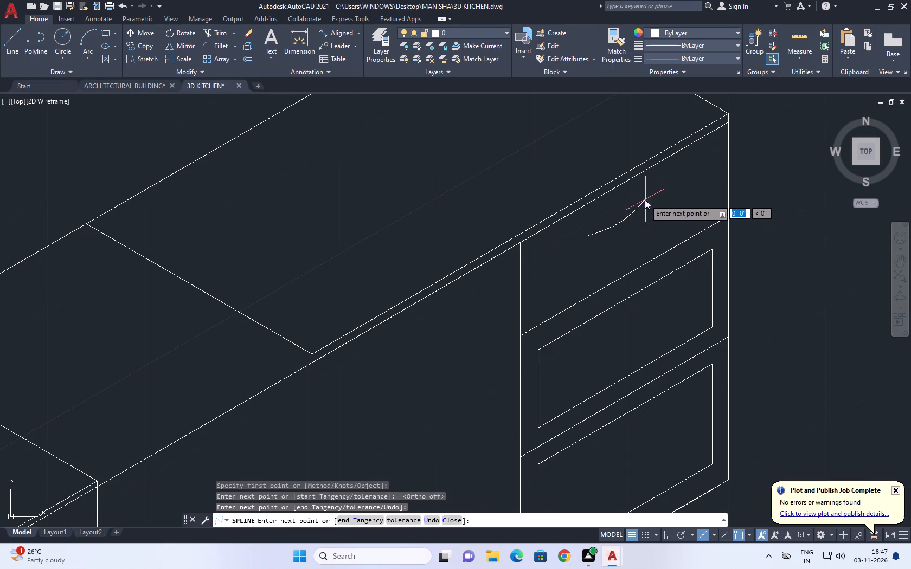
click(664, 207)
Shift the handle spline's middle fit point slightly toward its upper end to smooth the curve.
scroll(634, 212, up, 2)
drag(634, 238, 628, 231)
click(604, 208)
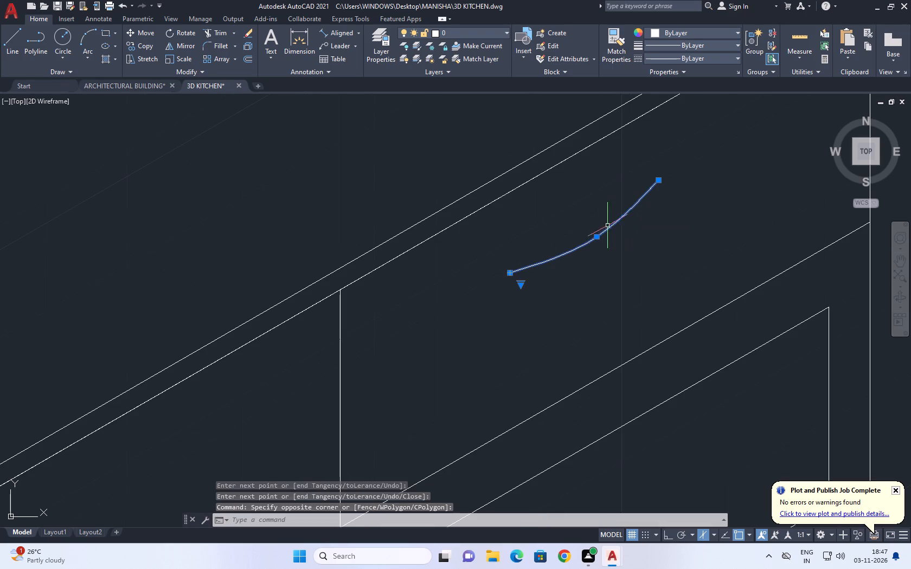
click(595, 236)
click(606, 237)
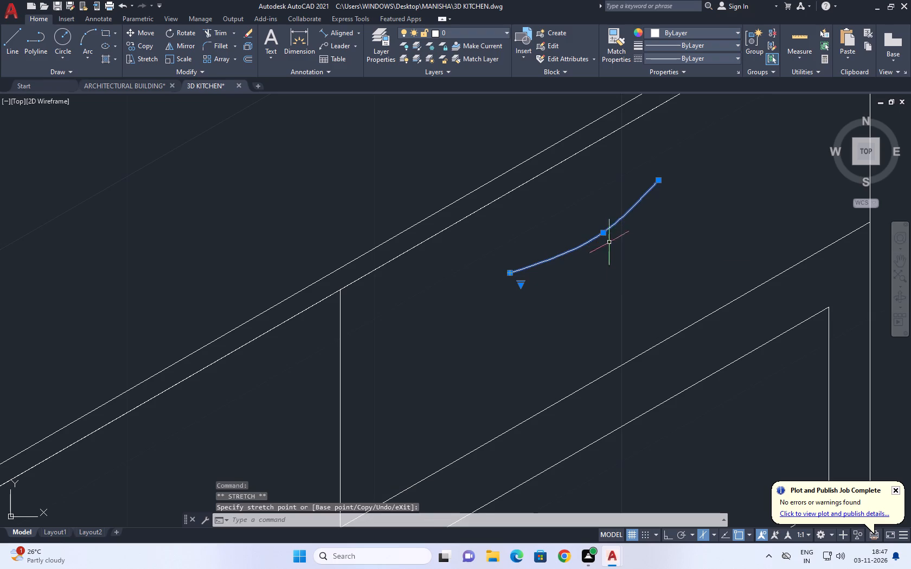
Copy the handle spline about 1" straight down as the handle's lower edge.
click(144, 47)
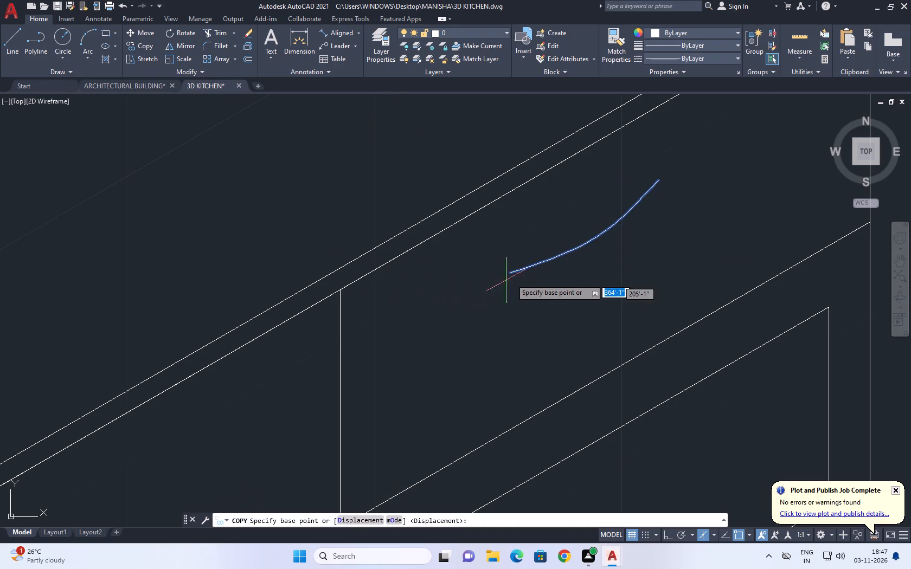
scroll(517, 279, up, 1)
click(507, 270)
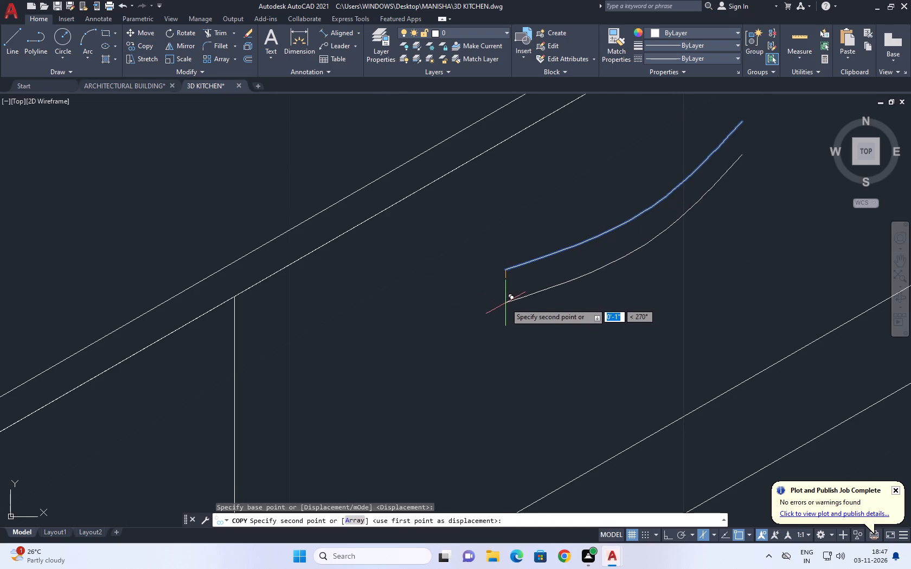
click(505, 303)
right_click(515, 228)
click(542, 242)
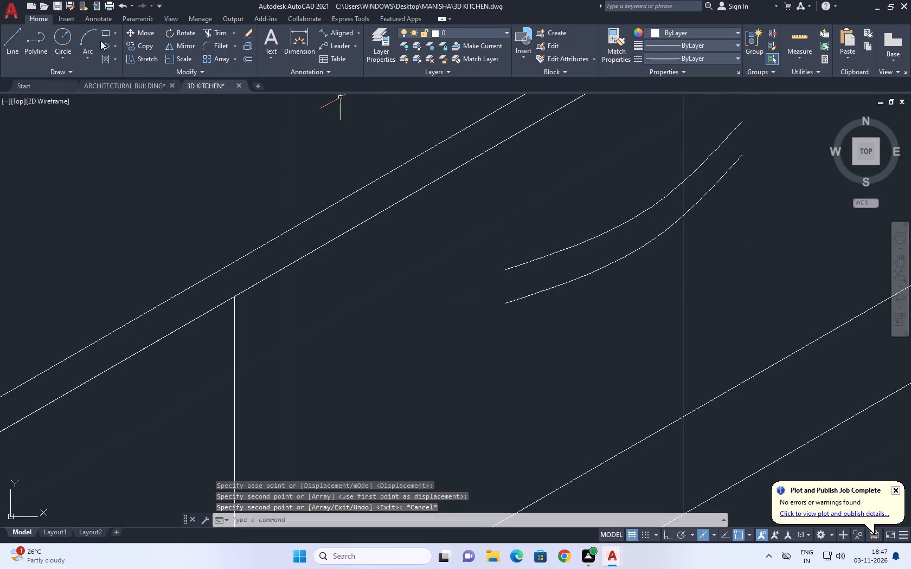
Draw a three-point arc joining the lower-lying near ends of the two handle splines.
click(87, 43)
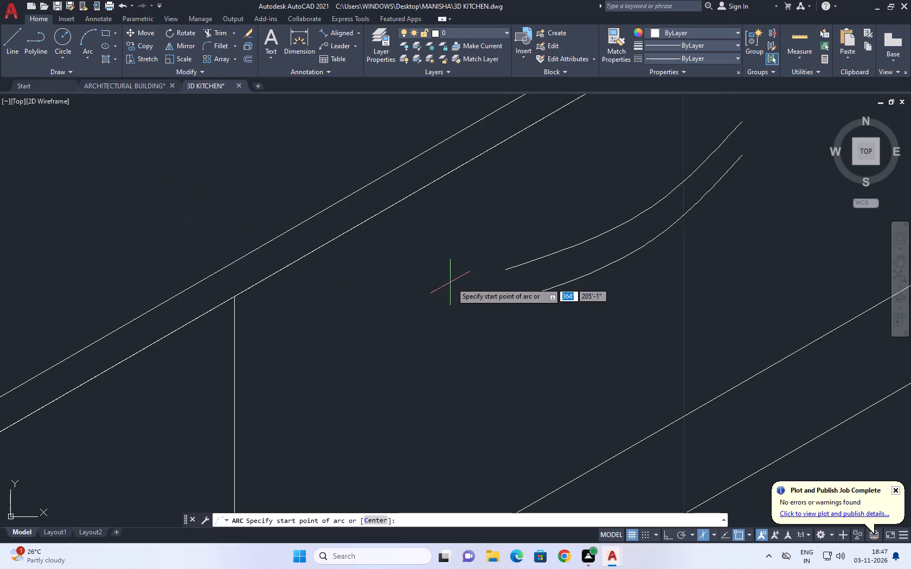
scroll(523, 273, up, 1)
click(497, 267)
click(469, 286)
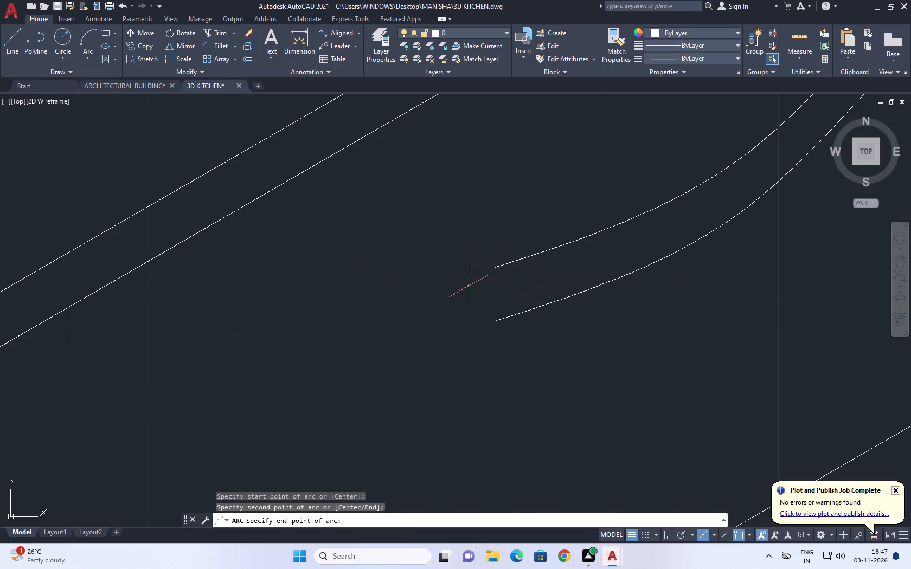
click(501, 318)
Stretch the lower handle spline's near end onto the end arc so the two meet cleanly.
scroll(482, 271, up, 1)
scroll(509, 343, up, 1)
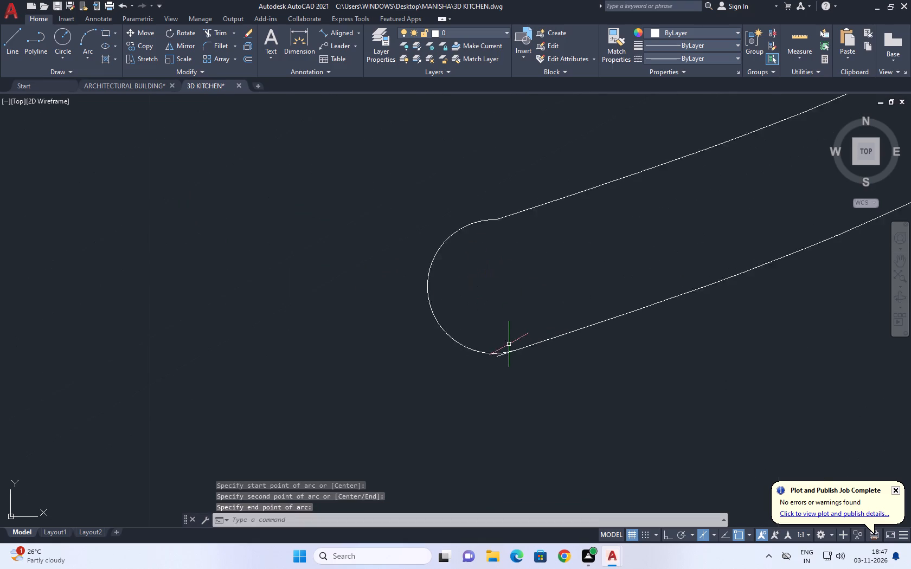
scroll(509, 344, up, 3)
scroll(477, 397, up, 2)
drag(465, 370, 459, 365)
click(441, 355)
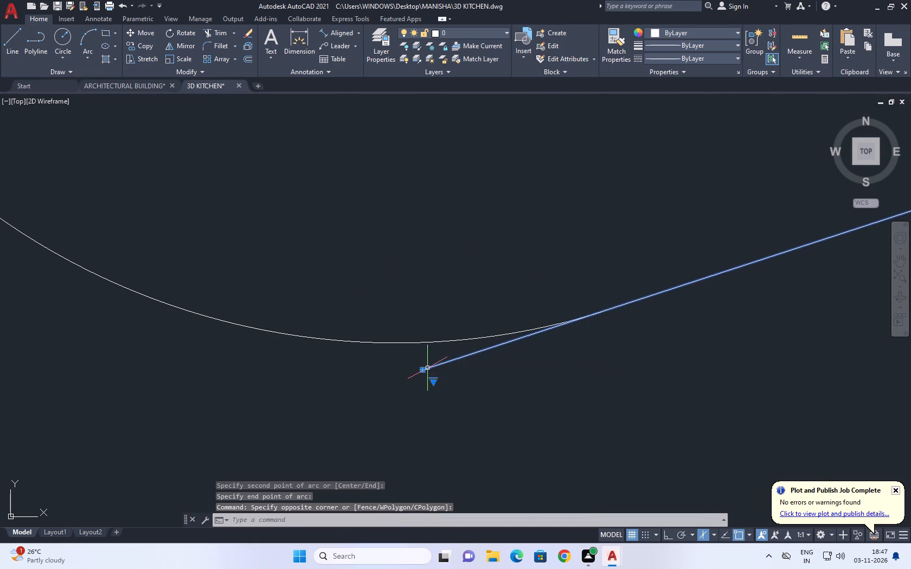
click(424, 368)
click(566, 320)
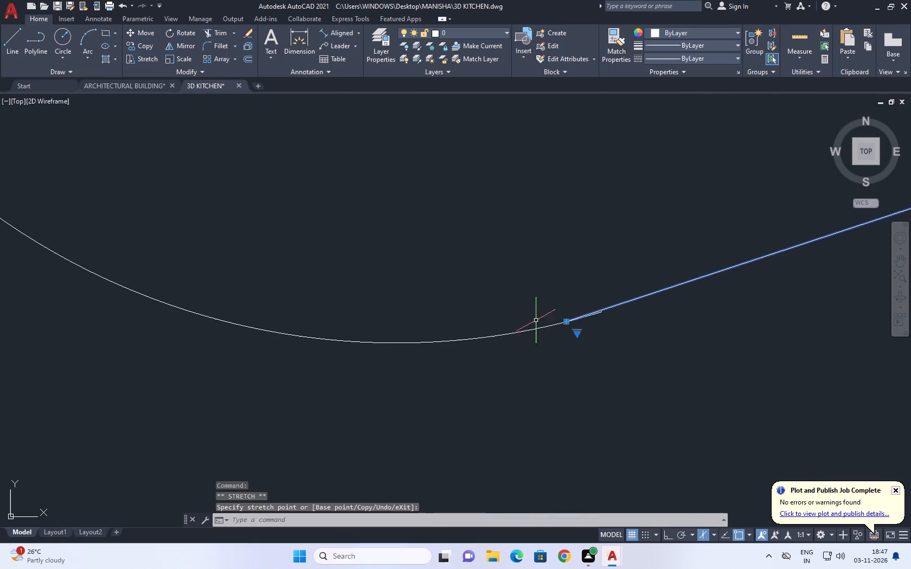
scroll(505, 317, down, 4)
right_click(535, 235)
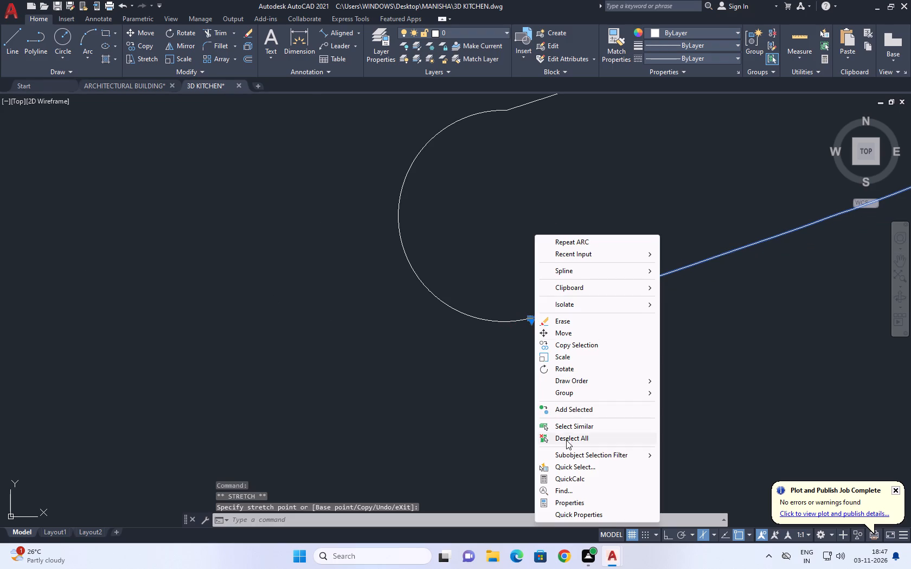
click(566, 440)
Flatten the handle's near end arc by moving its midpoint inward.
scroll(480, 260, down, 3)
click(483, 247)
click(444, 249)
scroll(466, 269, up, 2)
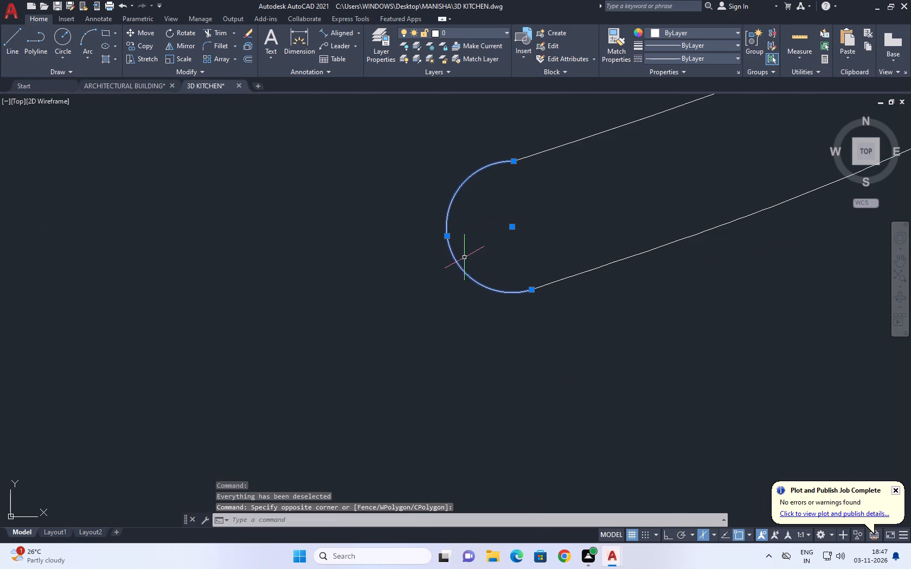
click(449, 237)
click(479, 237)
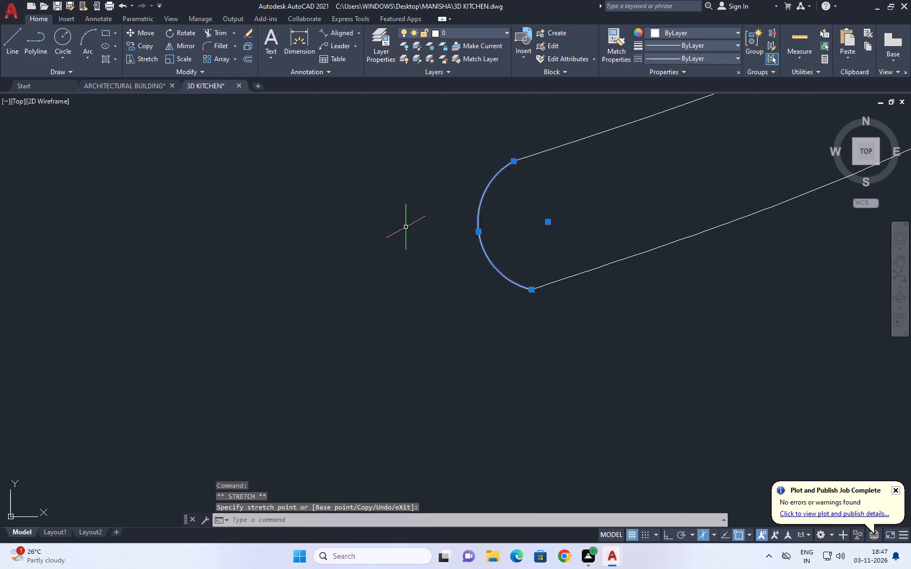
scroll(406, 227, down, 2)
middle_drag(467, 208, 332, 326)
right_click(369, 240)
click(401, 427)
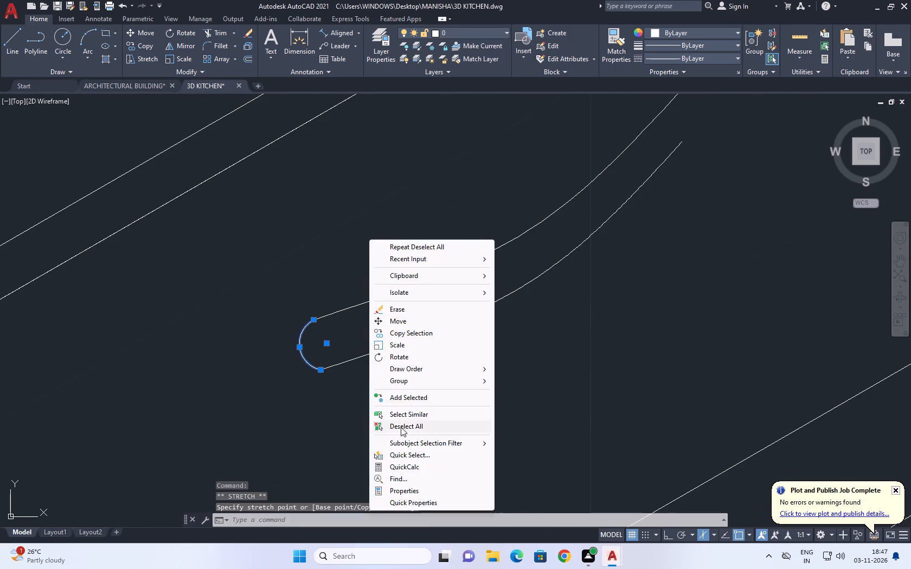
Draw a three-point arc joining the far upper ends of the two handle splines.
scroll(422, 378, down, 2)
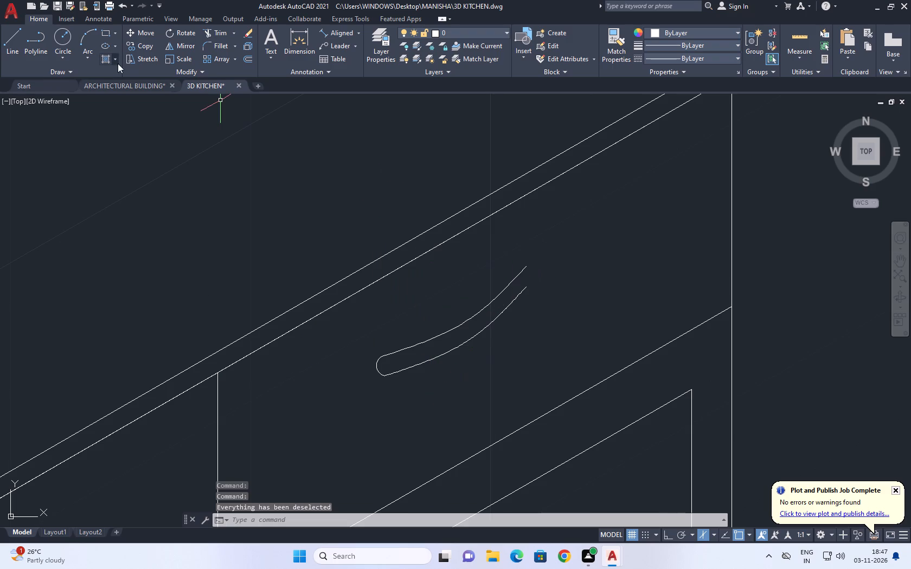
click(80, 36)
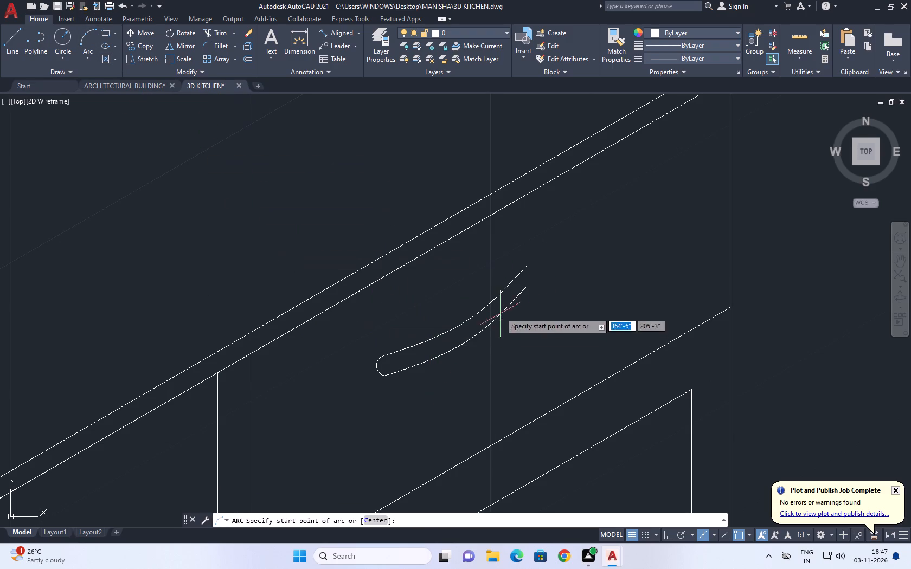
scroll(529, 274, up, 3)
click(519, 258)
click(567, 244)
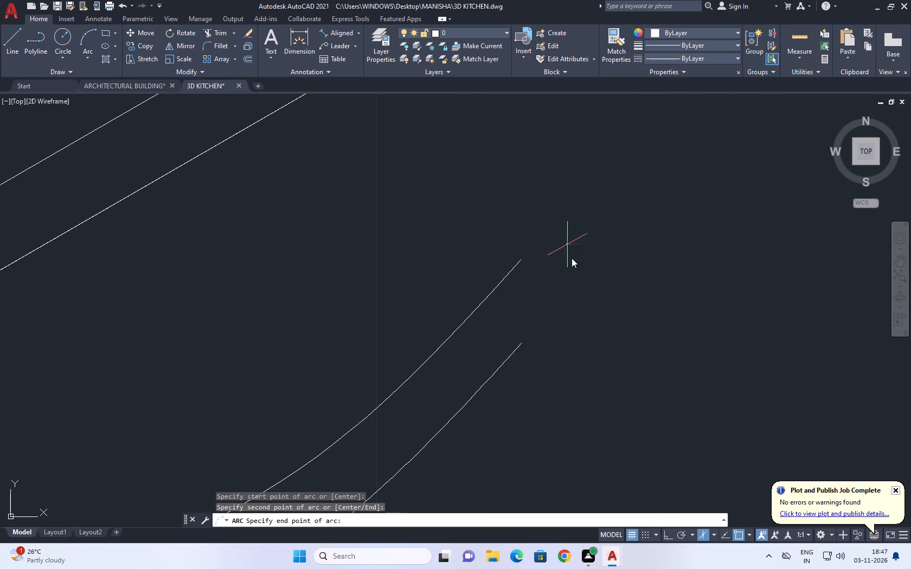
click(523, 346)
Flatten the handle's bulging far end arc by moving its midpoint inward.
drag(638, 263, 621, 261)
click(586, 288)
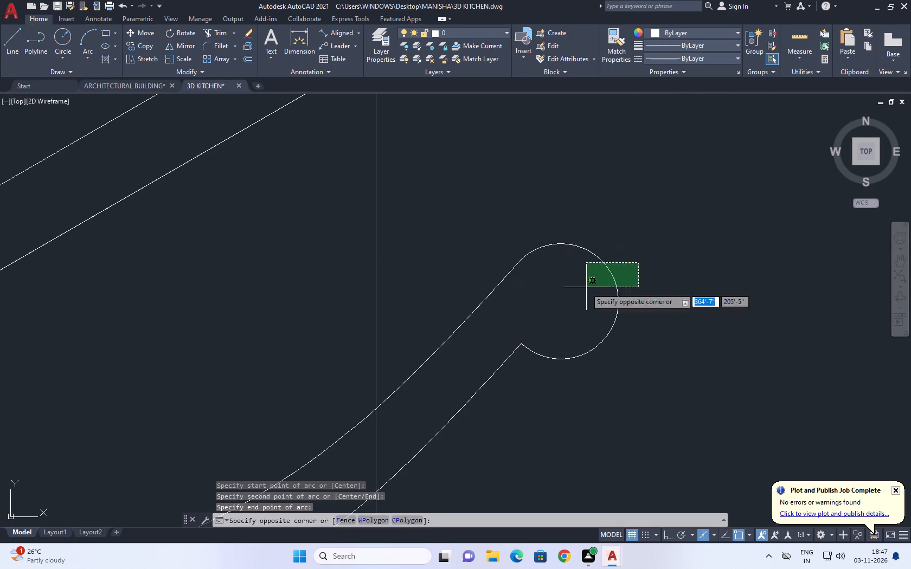
click(620, 301)
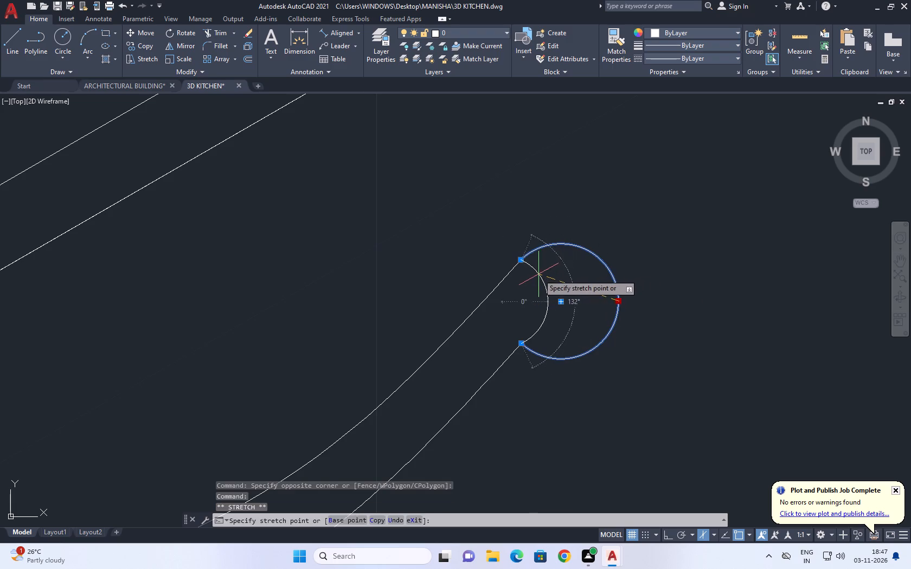
click(528, 280)
Stretch the shared endpoint of the lower handle spline and far end arc slightly outward and down.
scroll(555, 262, down, 3)
scroll(535, 295, up, 1)
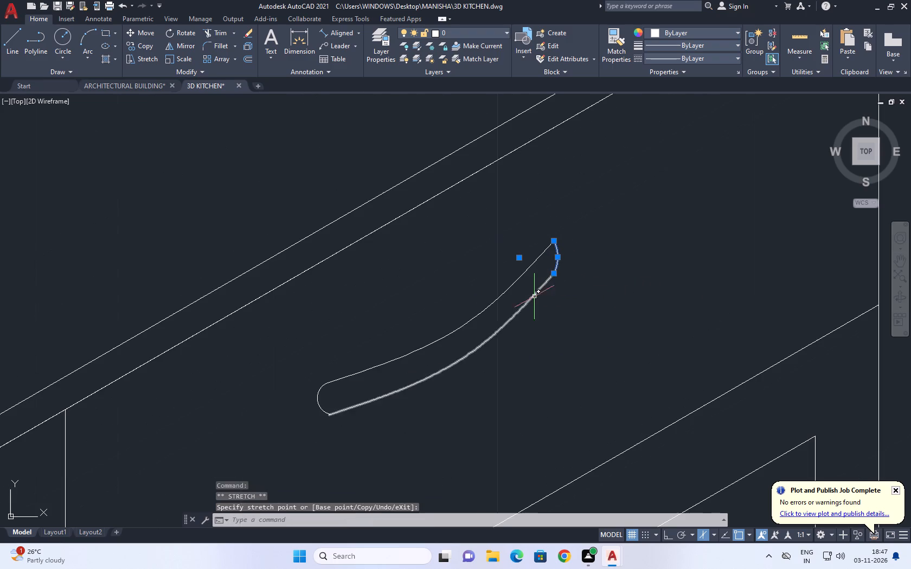
click(534, 299)
click(554, 275)
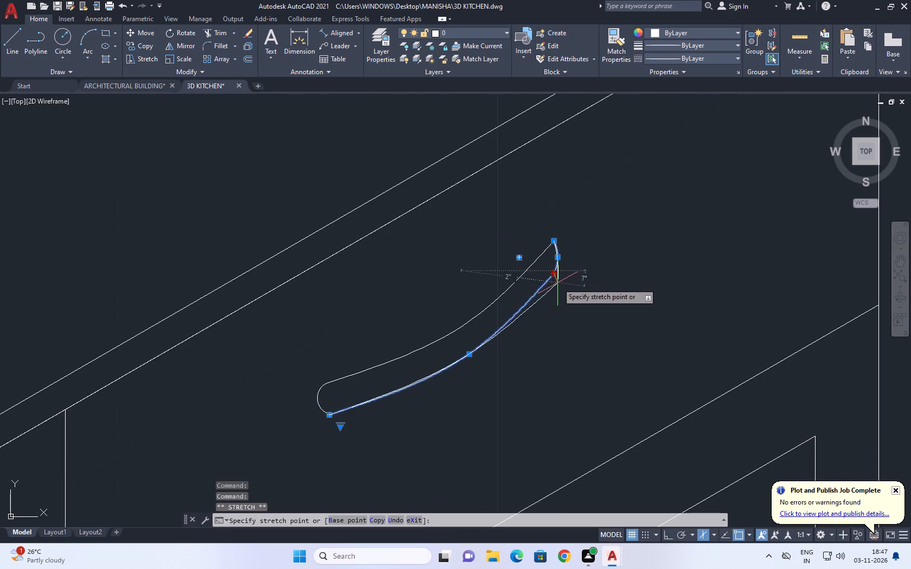
click(557, 283)
Bulge the drawer handle's far end arc slightly outward by moving its midpoint, and clear the selection.
scroll(559, 289, up, 1)
click(558, 245)
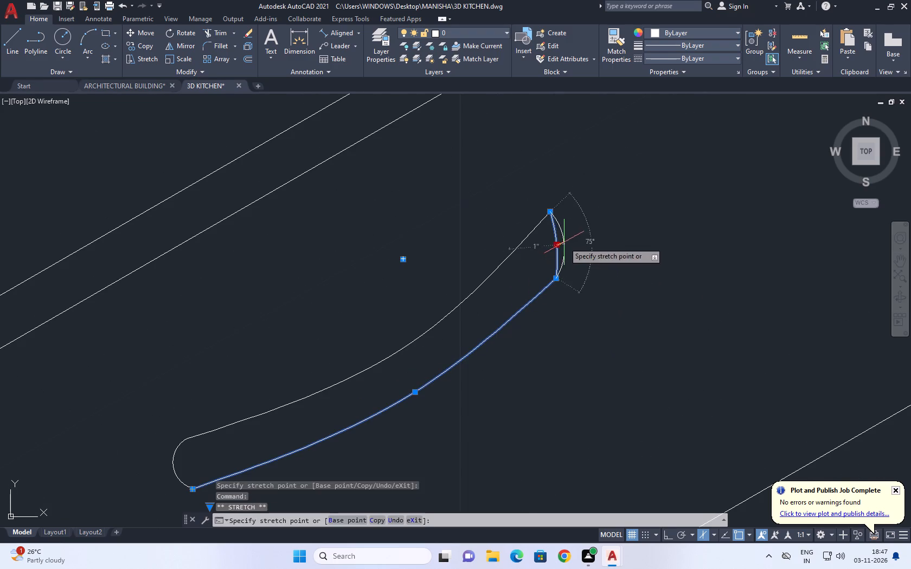
click(567, 240)
scroll(576, 234, down, 3)
right_click(586, 229)
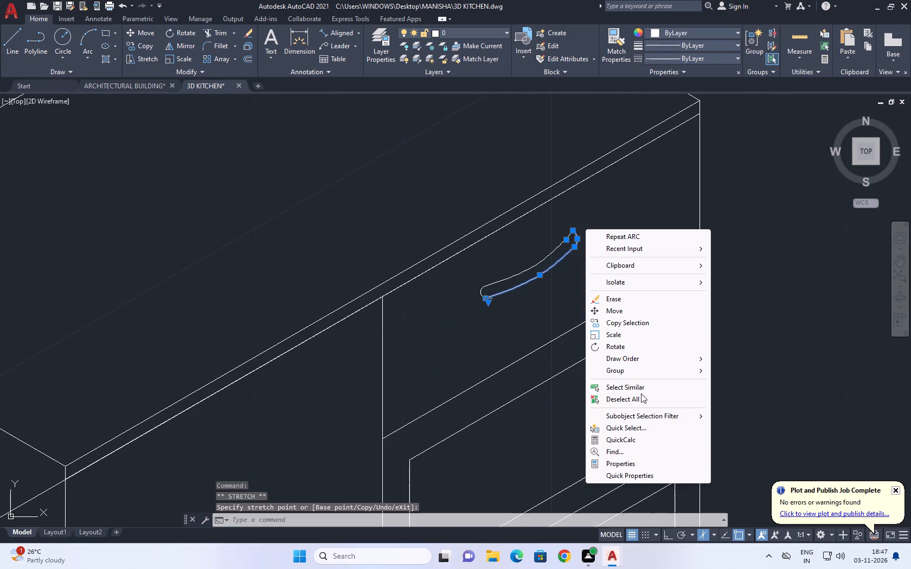
click(638, 399)
Copy the finished top drawer handle straight down onto the middle and bottom drawer fronts, using Ortho.
drag(396, 154, 418, 194)
click(617, 336)
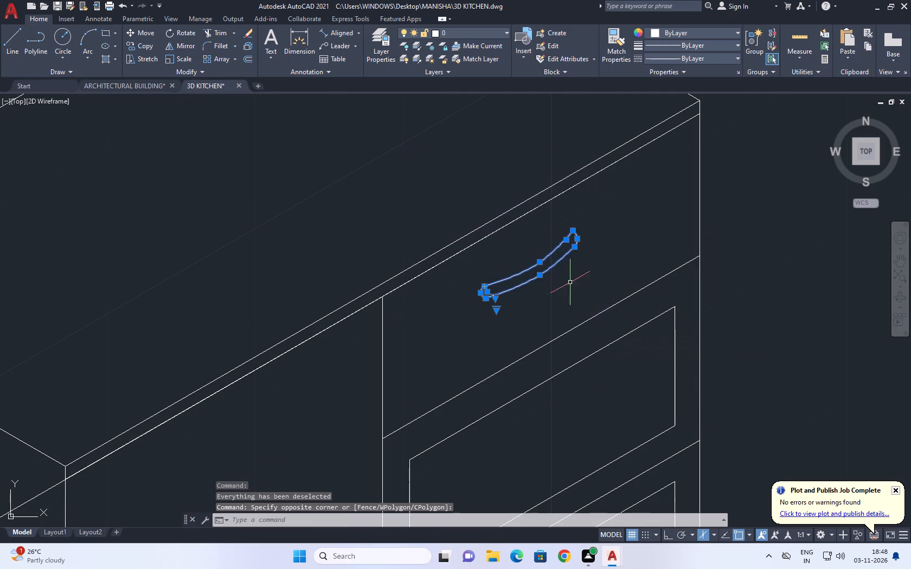
middle_drag(563, 277, 496, 193)
click(144, 46)
click(479, 217)
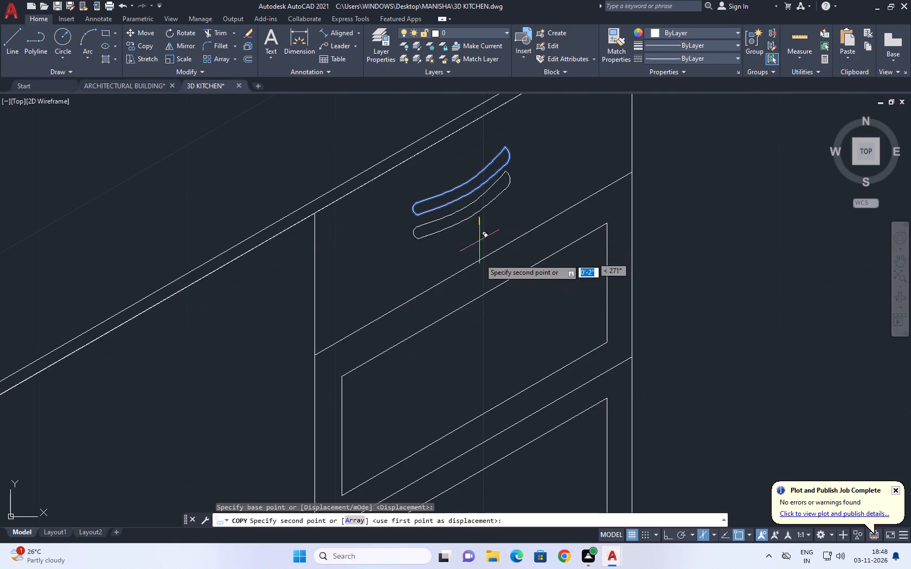
key(F8)
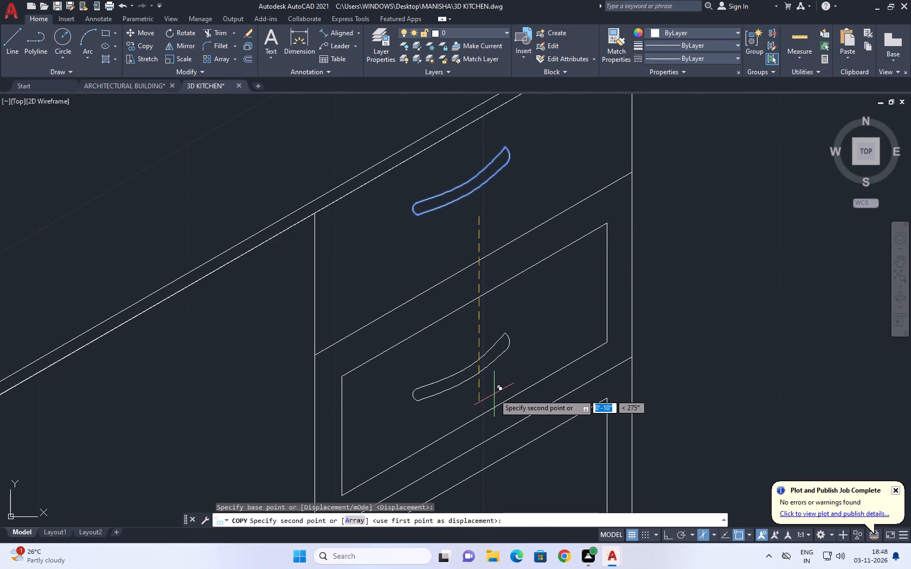
click(494, 394)
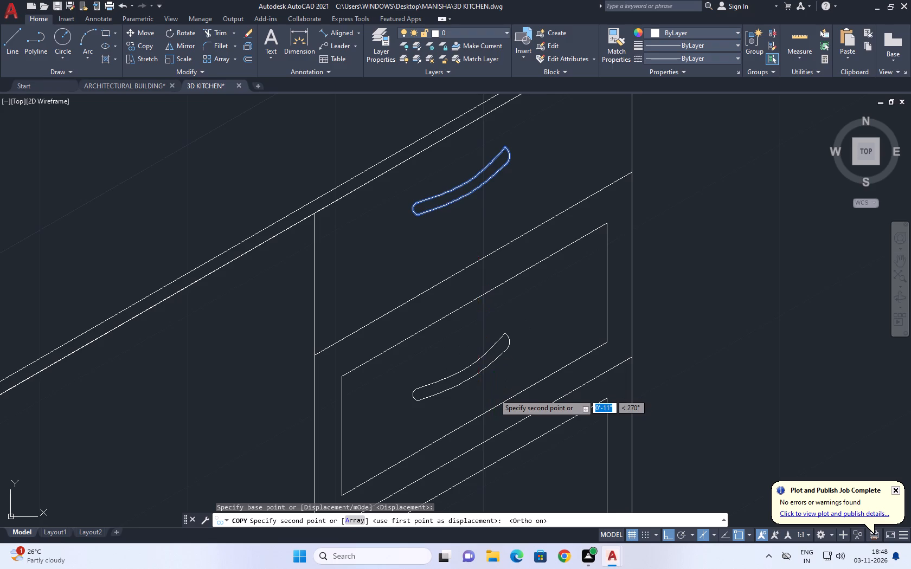
scroll(509, 318, down, 2)
scroll(514, 352, up, 1)
click(509, 328)
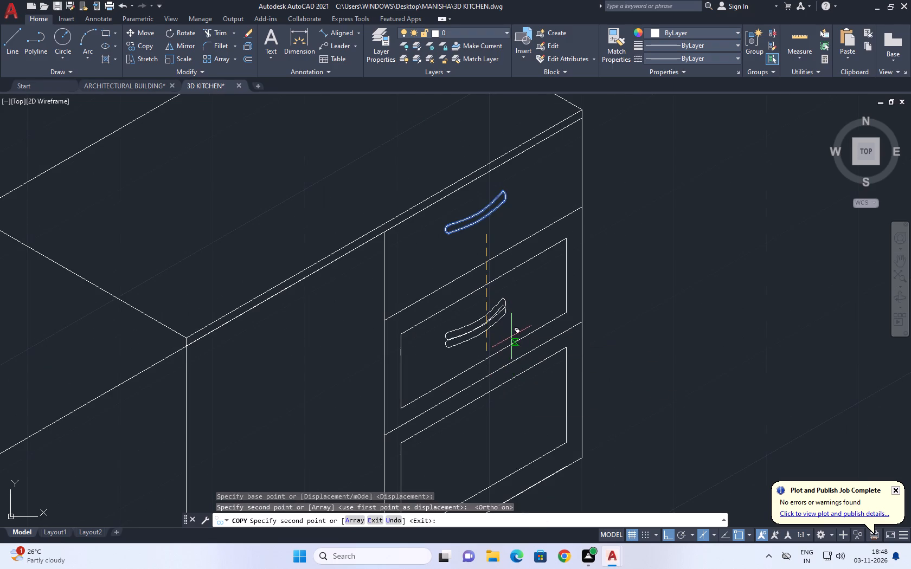
click(536, 429)
right_click(525, 331)
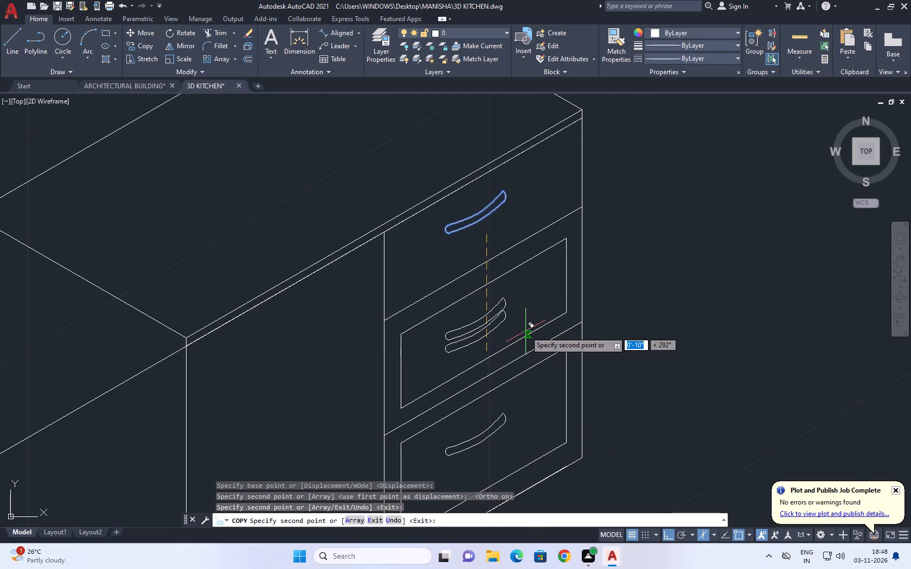
click(562, 350)
Draw a shallow three-point arc without Ortho across the upper front of the door panel beside the end drawers.
scroll(479, 299, down, 1)
middle_drag(510, 341, 603, 274)
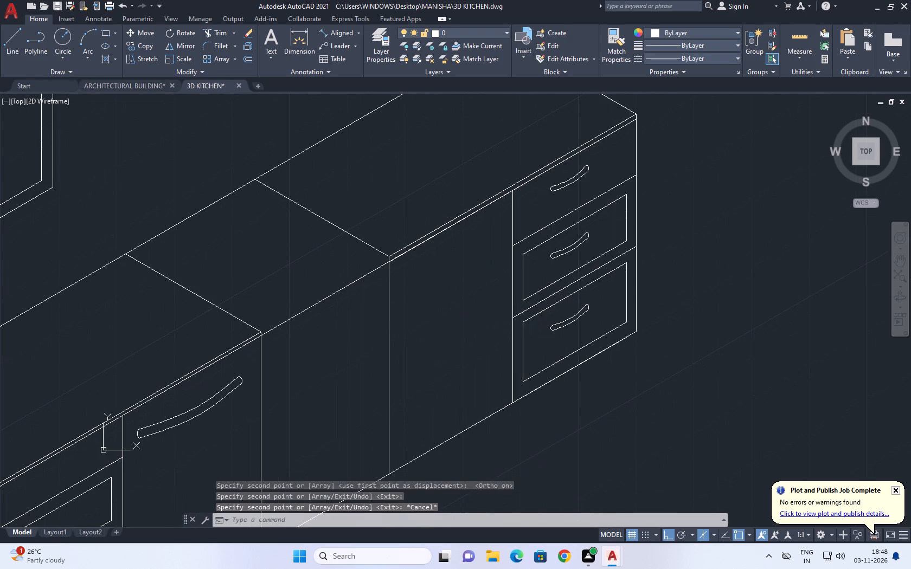
middle_drag(409, 258, 419, 284)
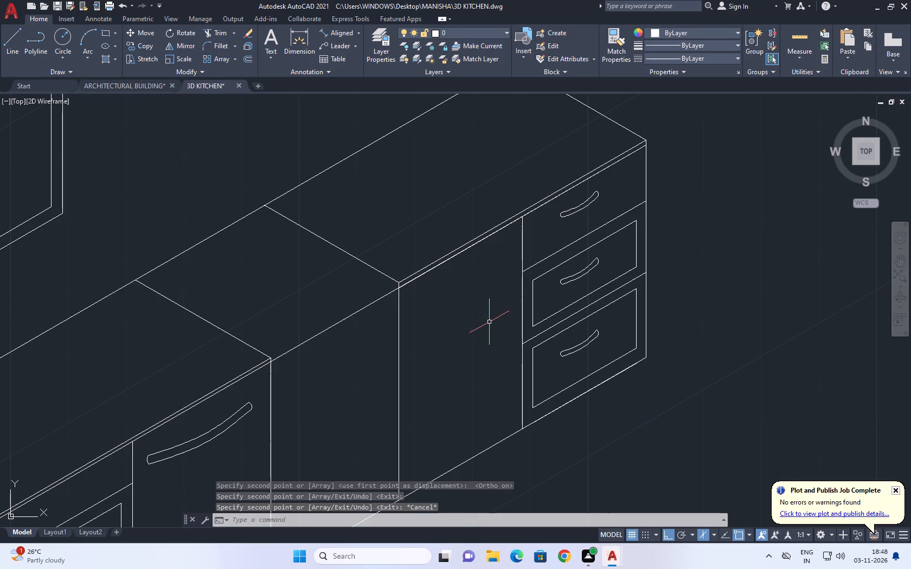
scroll(419, 302, up, 2)
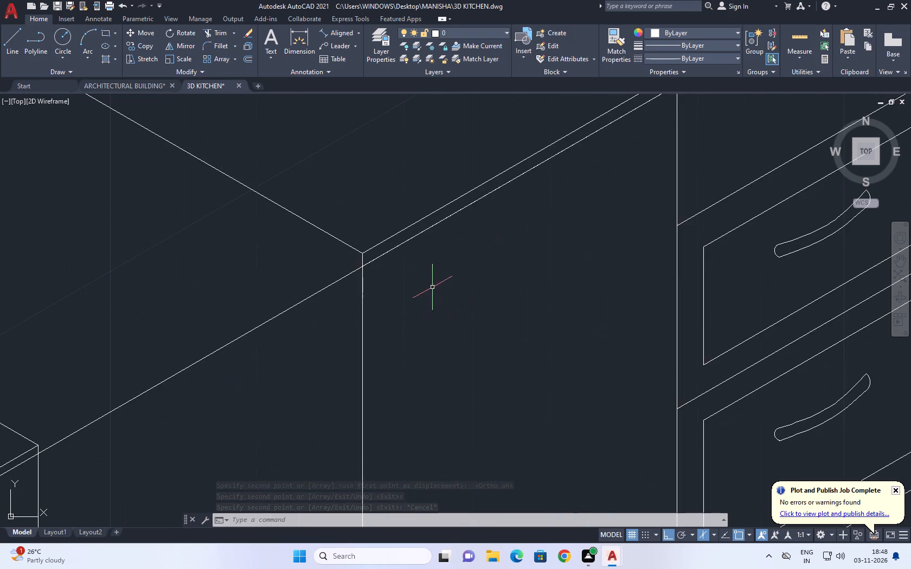
middle_drag(441, 296, 486, 401)
text(AV)
key(space)
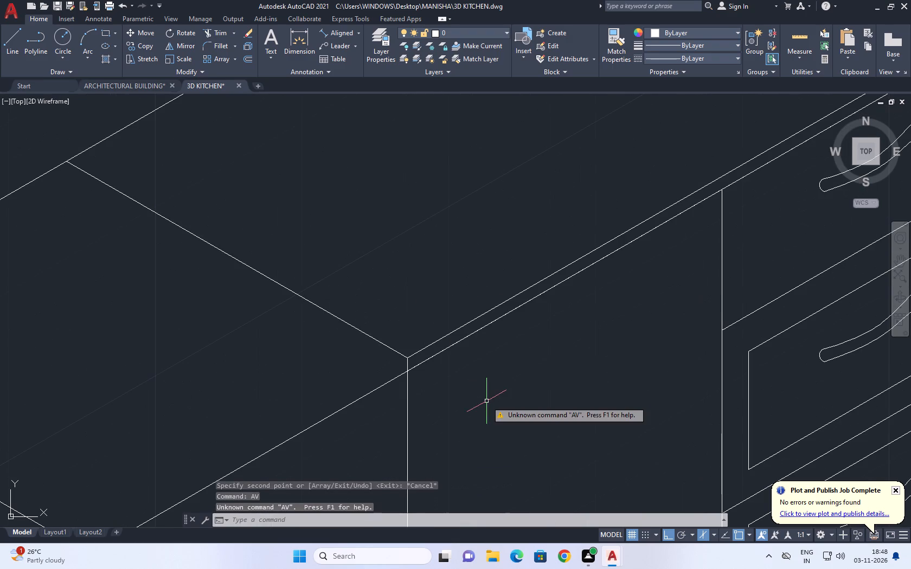
scroll(910, 568, down, 2)
middle_drag(639, 376, 441, 243)
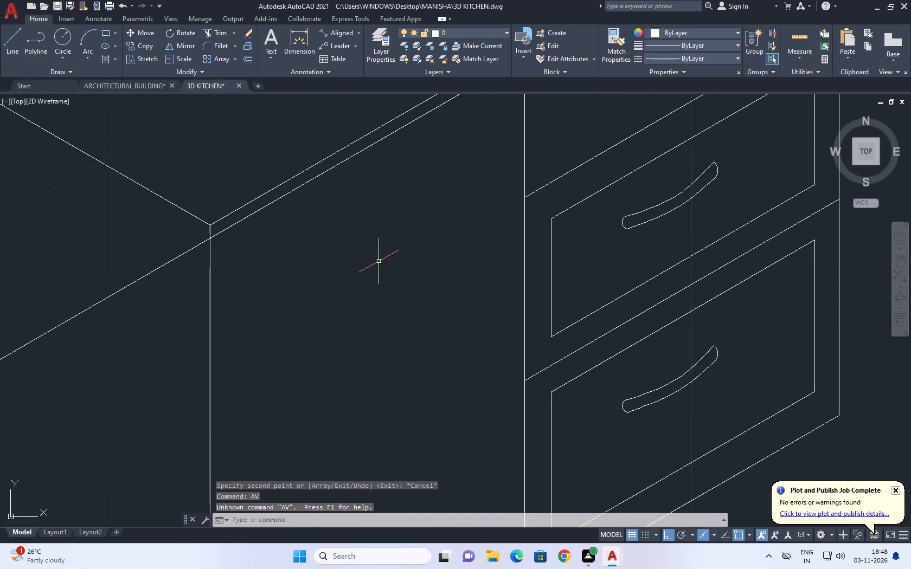
text(A)
key(space)
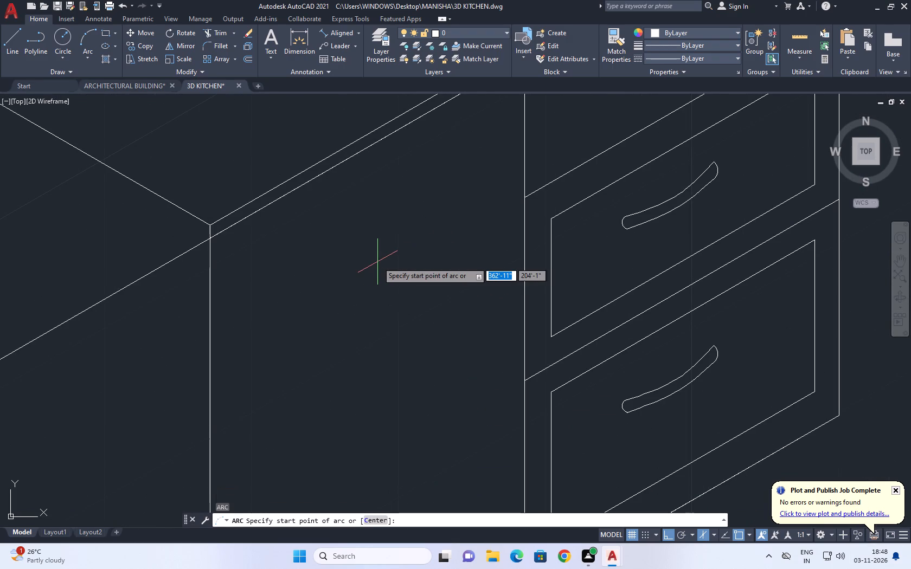
scroll(275, 235, up, 1)
click(202, 256)
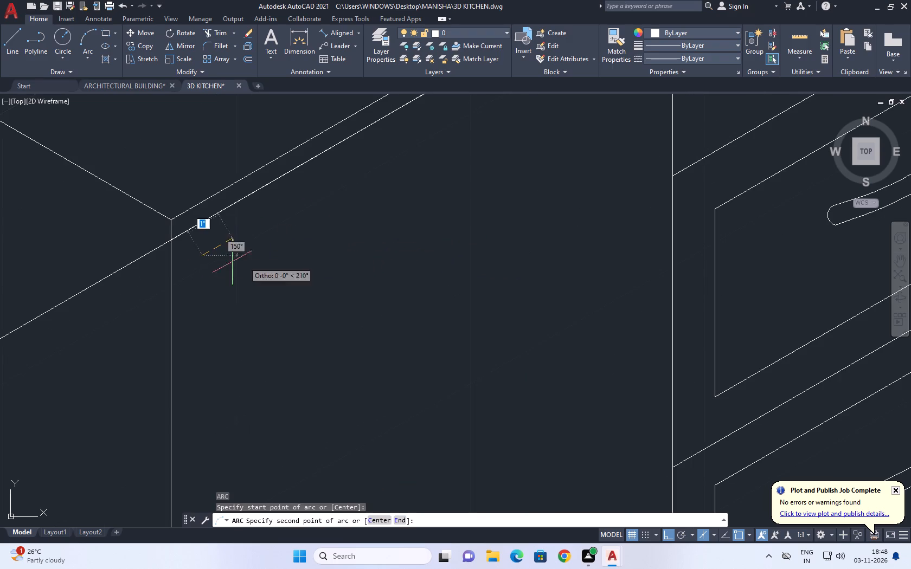
middle_drag(375, 222, 404, 344)
key(F8)
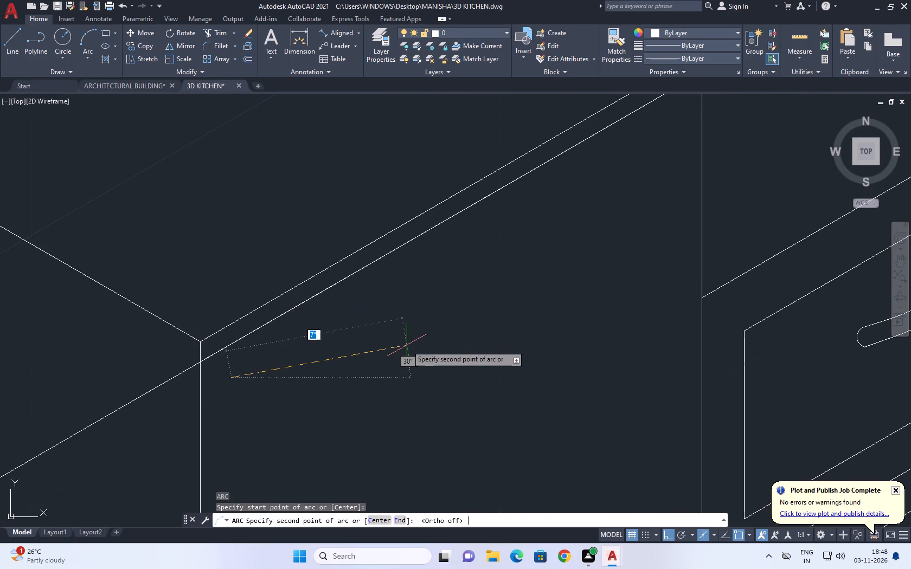
click(526, 263)
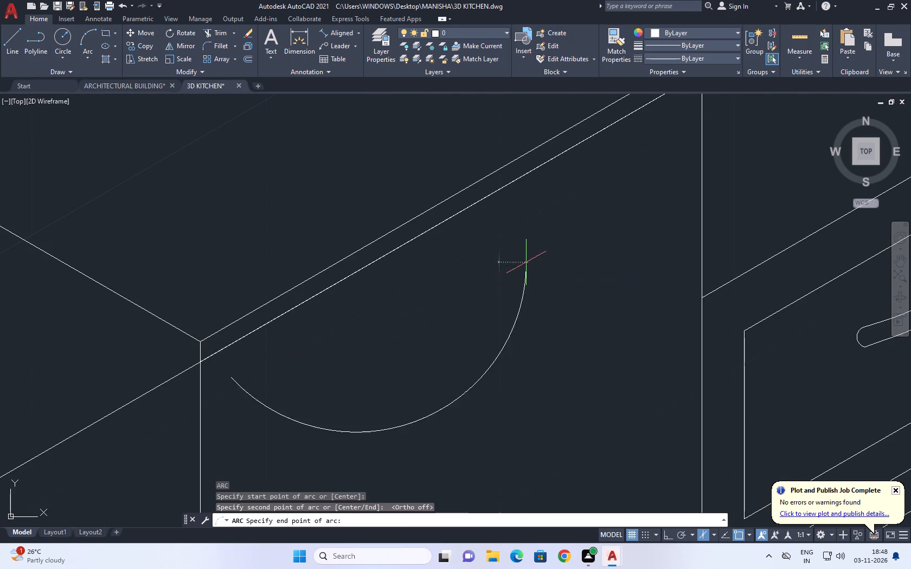
click(639, 173)
Copy the door panel's handle arc about 1" below the original to form the handle's lower edge.
click(632, 179)
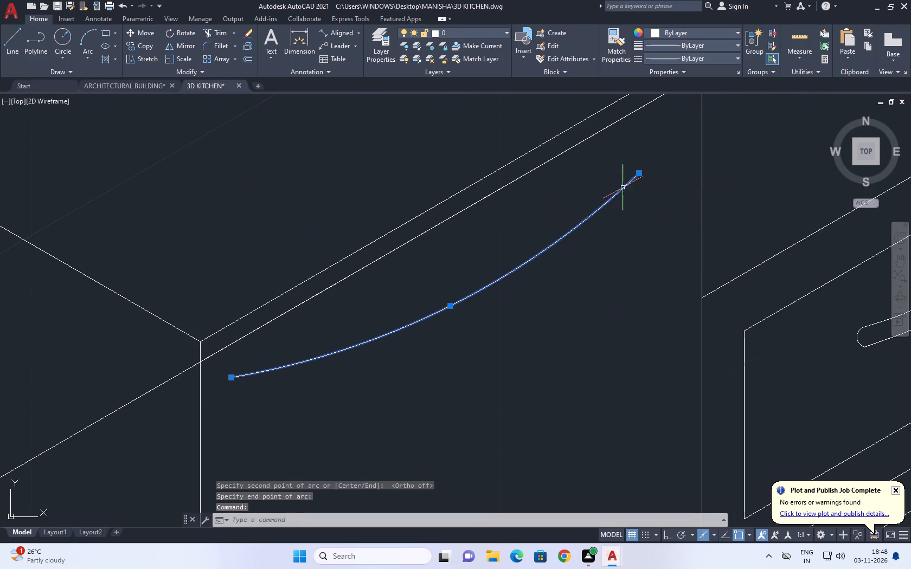
click(139, 49)
middle_drag(260, 409, 288, 294)
click(260, 264)
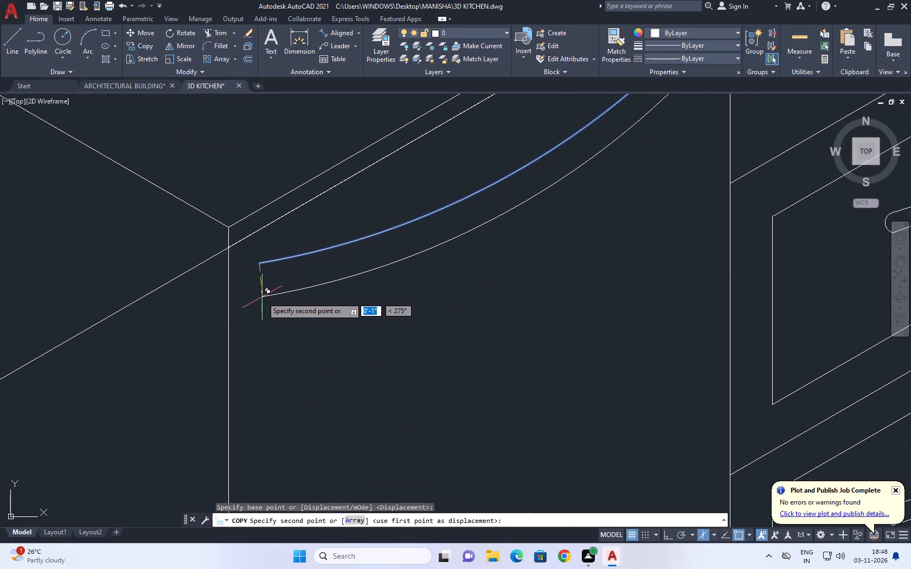
drag(262, 297, 268, 303)
right_drag(395, 324, 396, 332)
click(420, 355)
scroll(376, 298, down, 3)
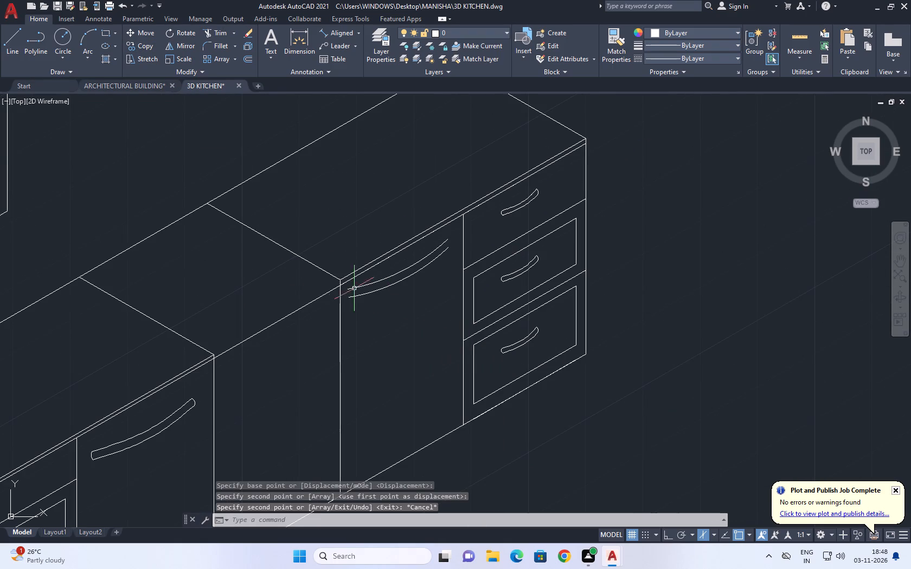
right_click(367, 333)
click(351, 206)
click(340, 222)
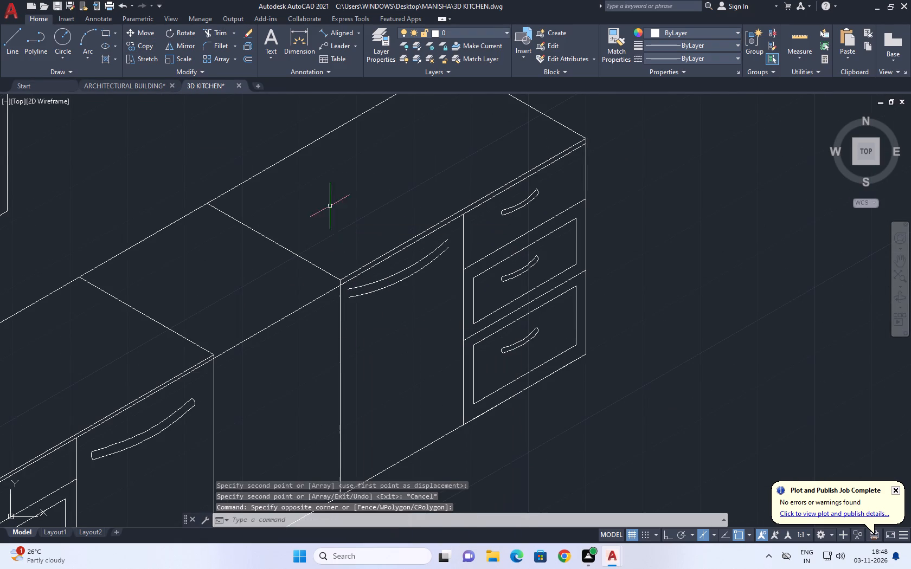
Draw a three-point arc joining the far upper ends of the door panel's two handle arcs.
click(87, 34)
scroll(448, 244, up, 2)
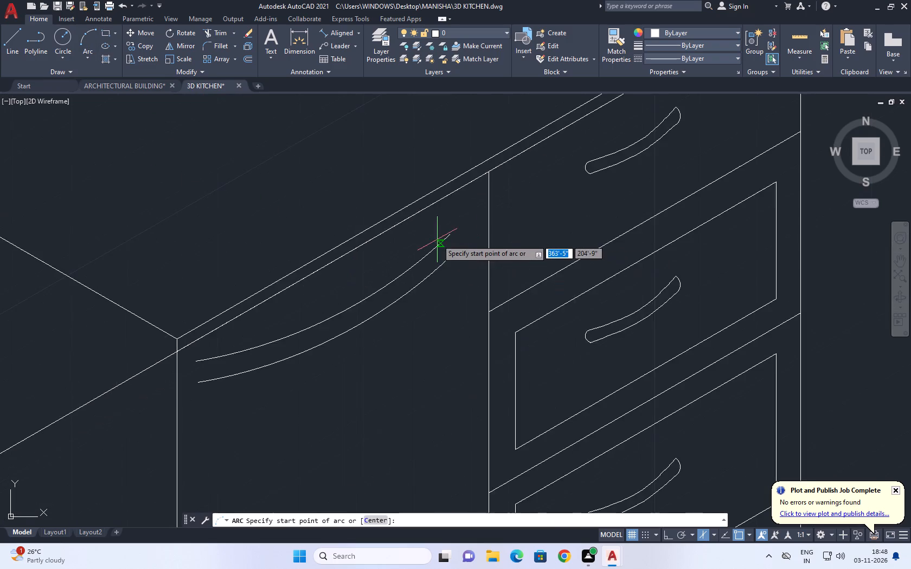
scroll(437, 240, up, 1)
click(458, 230)
click(477, 234)
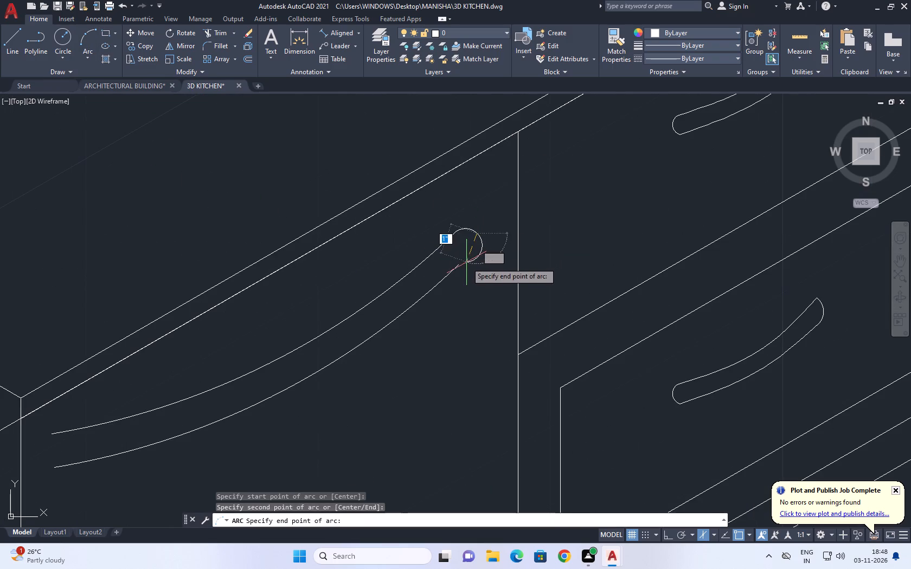
click(461, 262)
Flatten the door handle's bulging far end arc by moving its midpoint inward, and clear the selection.
scroll(475, 247, up, 1)
click(493, 273)
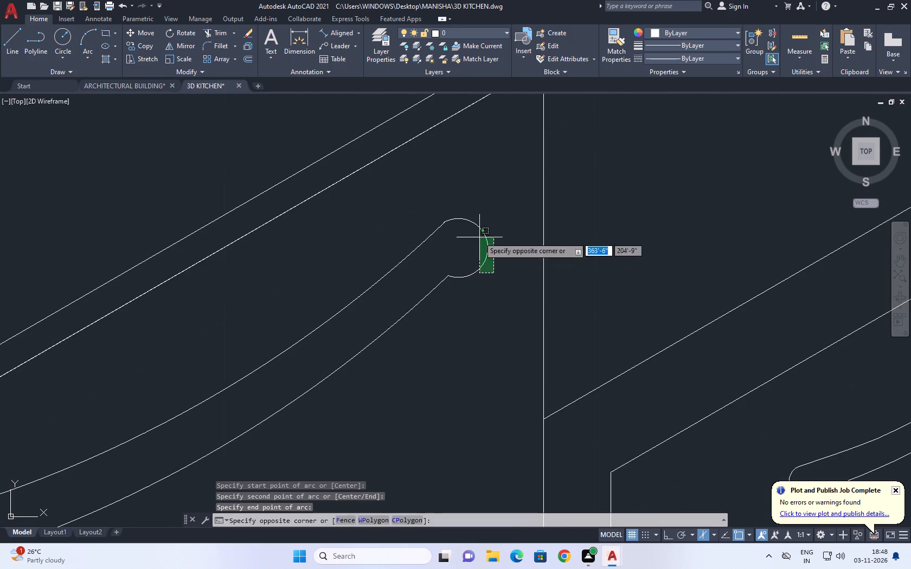
click(477, 234)
click(490, 244)
click(462, 234)
scroll(476, 231, down, 1)
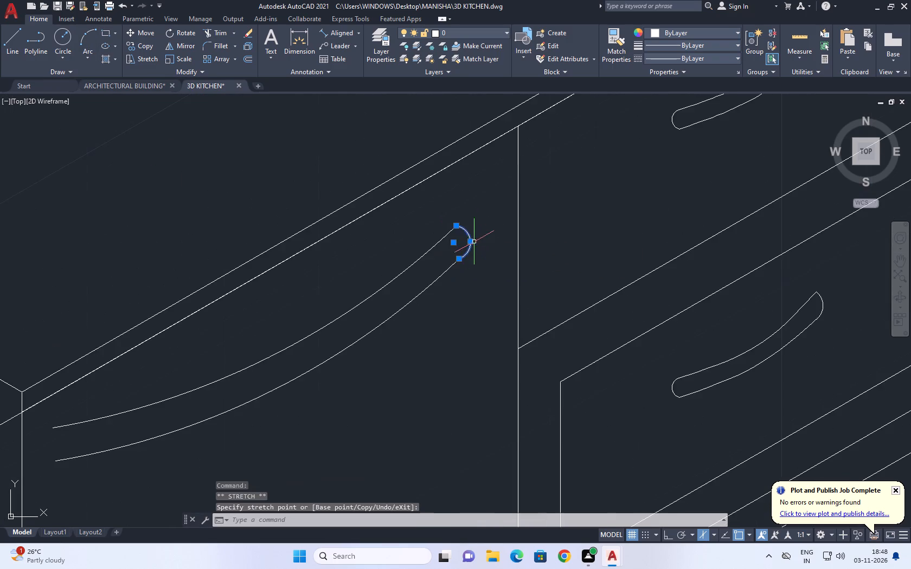
scroll(467, 249, down, 2)
right_click(340, 201)
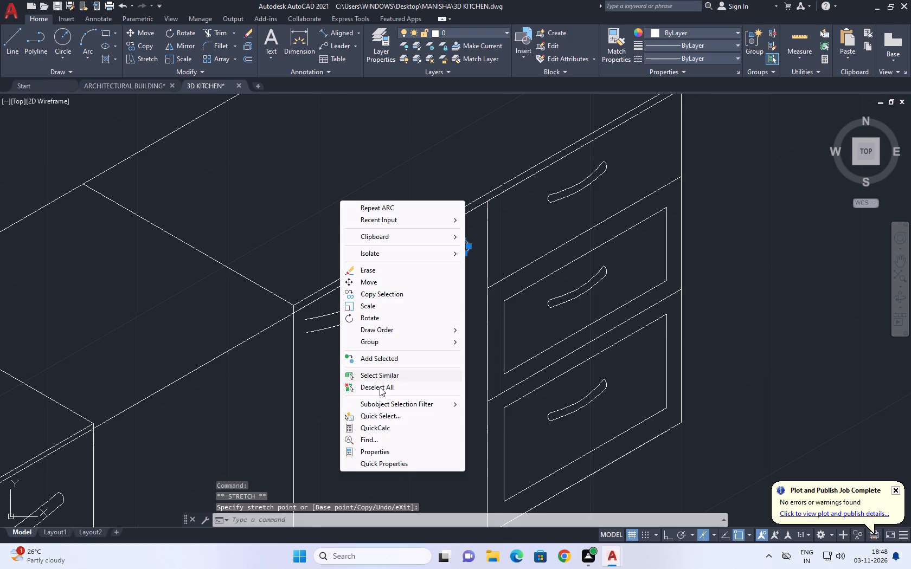
click(380, 387)
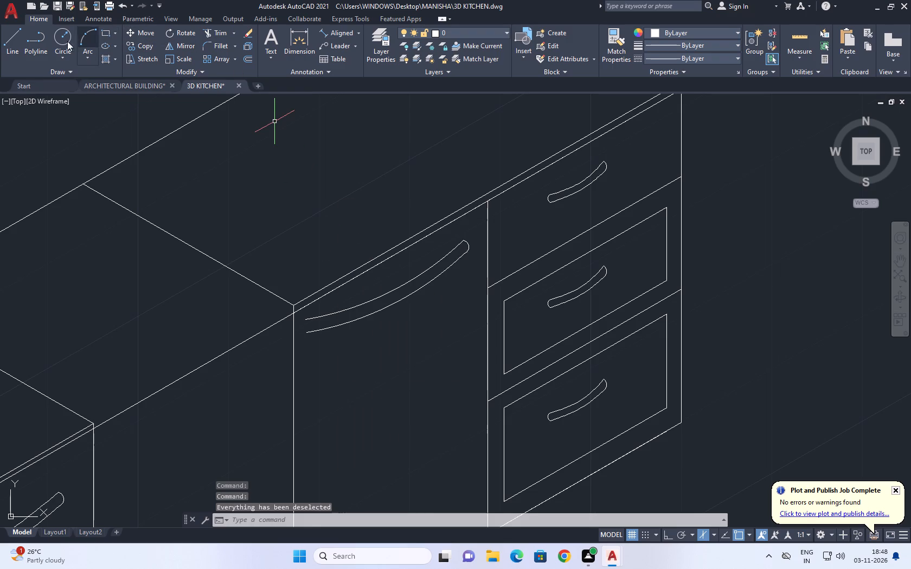
Draw a three-point arc closing the near lower end of the door panel's handle.
click(87, 40)
scroll(312, 322, up, 2)
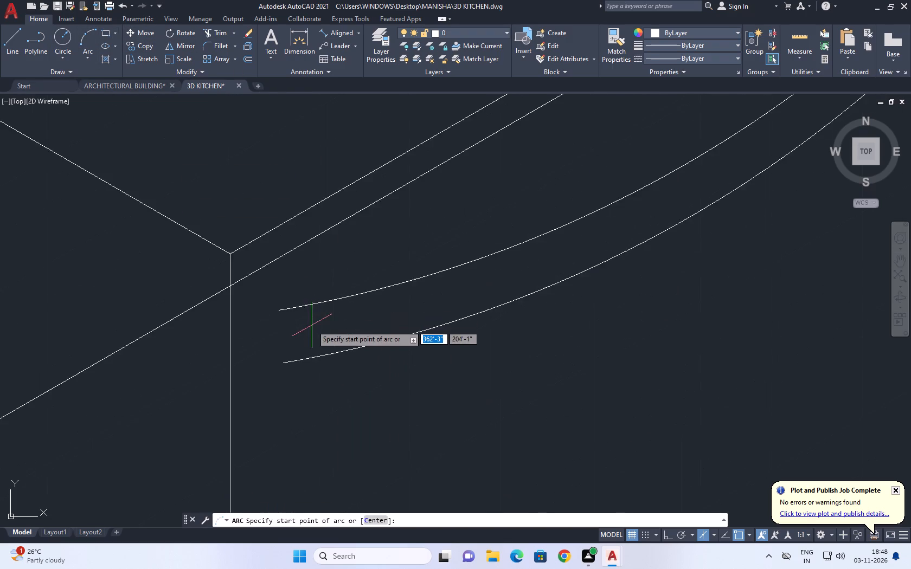
scroll(312, 325, up, 2)
click(265, 387)
click(223, 368)
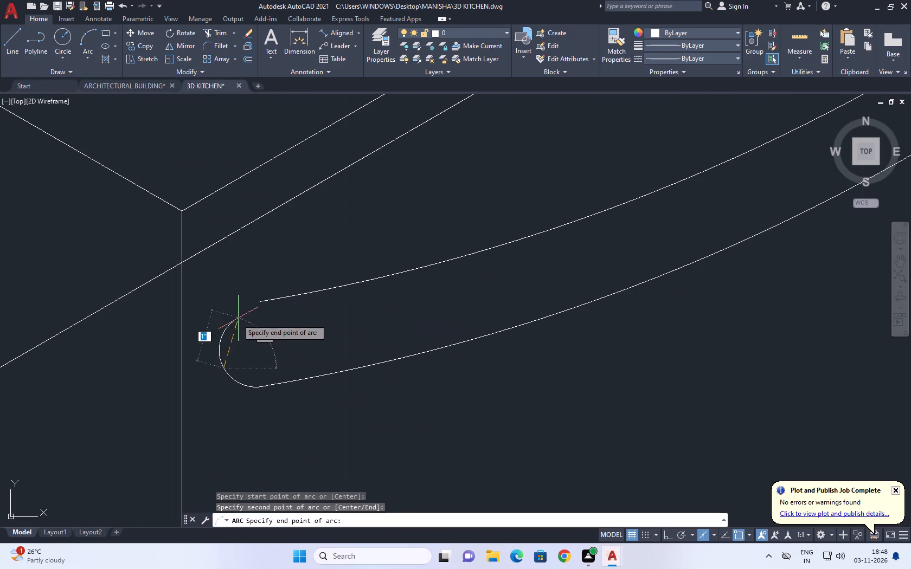
click(262, 301)
Draw the blank panel's toe-kick lines: about 3" down from its far bottom corner, and back to the neighbouring cabinet's toe-kick corner.
scroll(345, 323, down, 8)
middle_drag(483, 340, 478, 306)
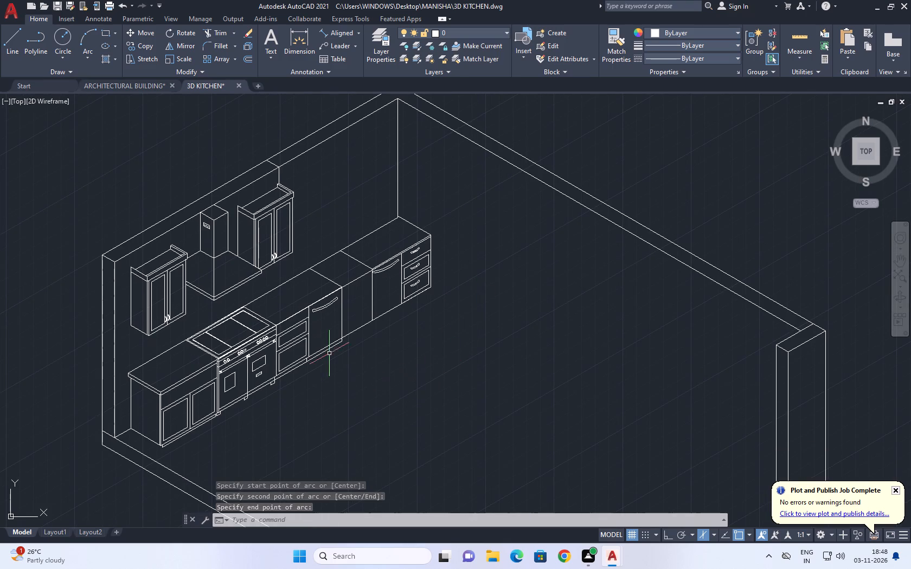
scroll(354, 332, up, 3)
middle_drag(348, 297, 362, 318)
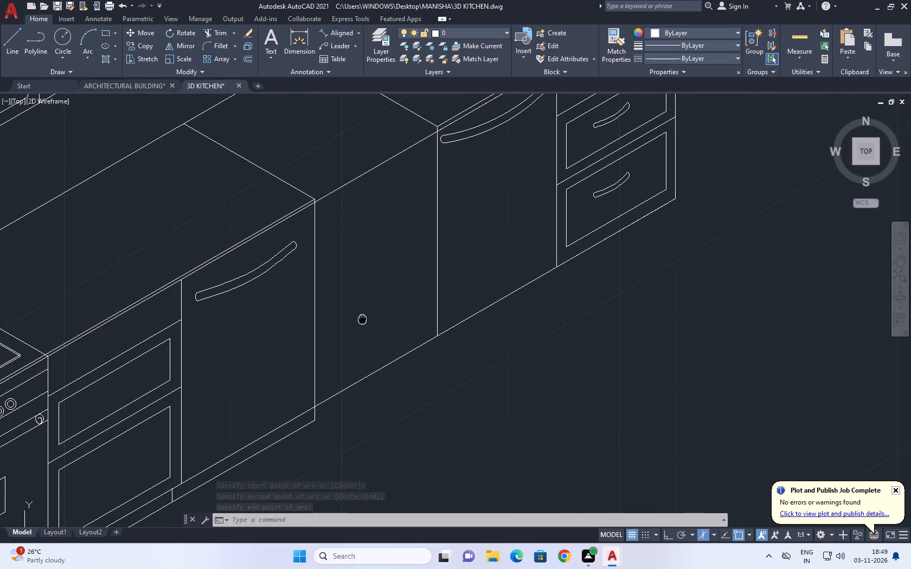
middle_drag(377, 392, 375, 307)
click(12, 43)
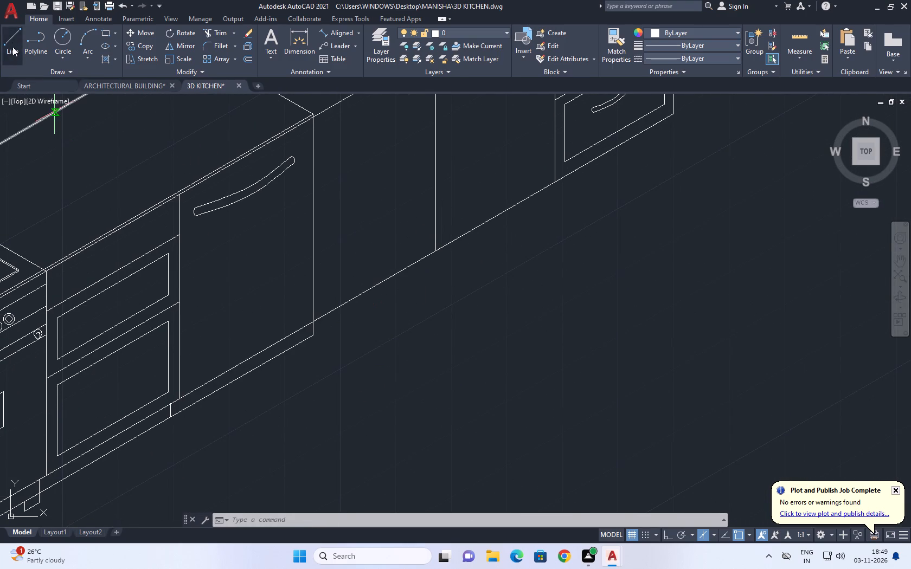
click(439, 250)
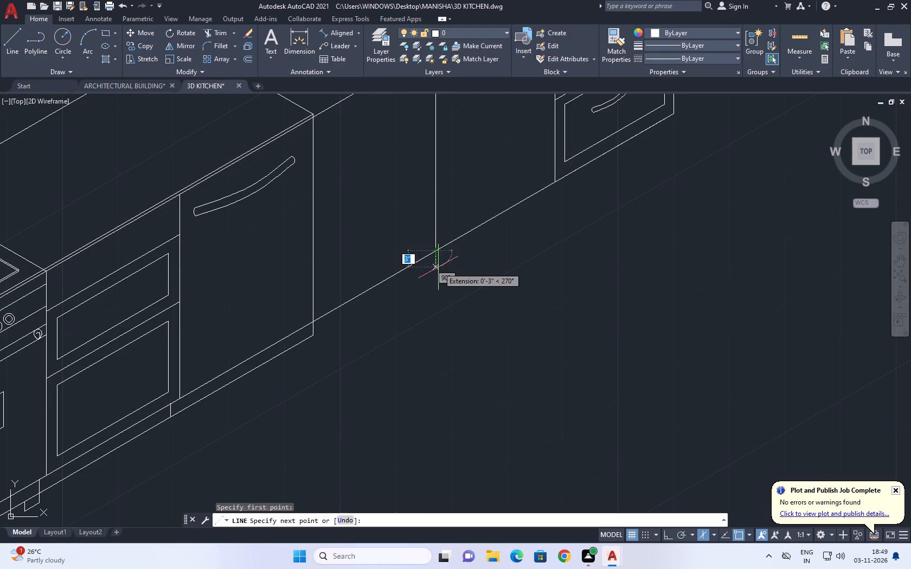
click(438, 267)
scroll(315, 334, up, 1)
drag(314, 334, 315, 340)
right_click(382, 308)
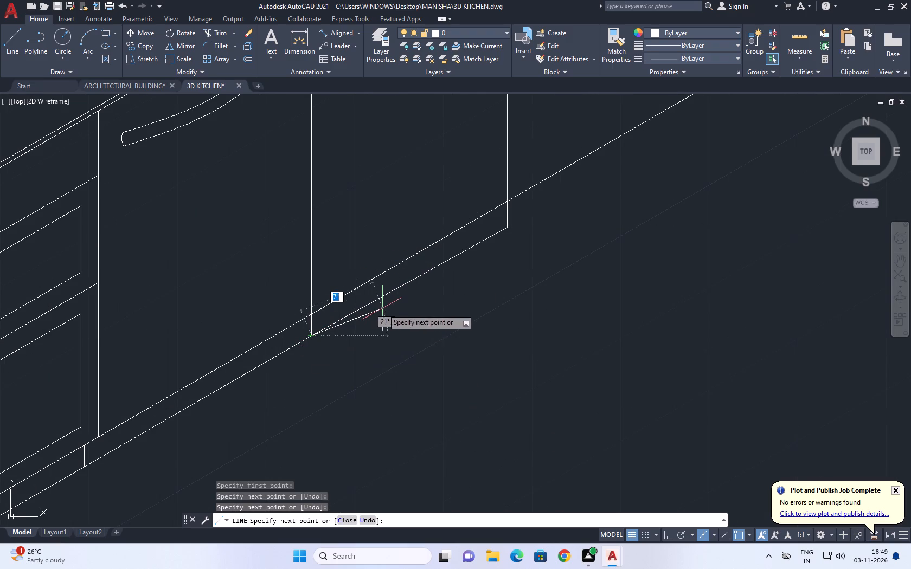
click(412, 326)
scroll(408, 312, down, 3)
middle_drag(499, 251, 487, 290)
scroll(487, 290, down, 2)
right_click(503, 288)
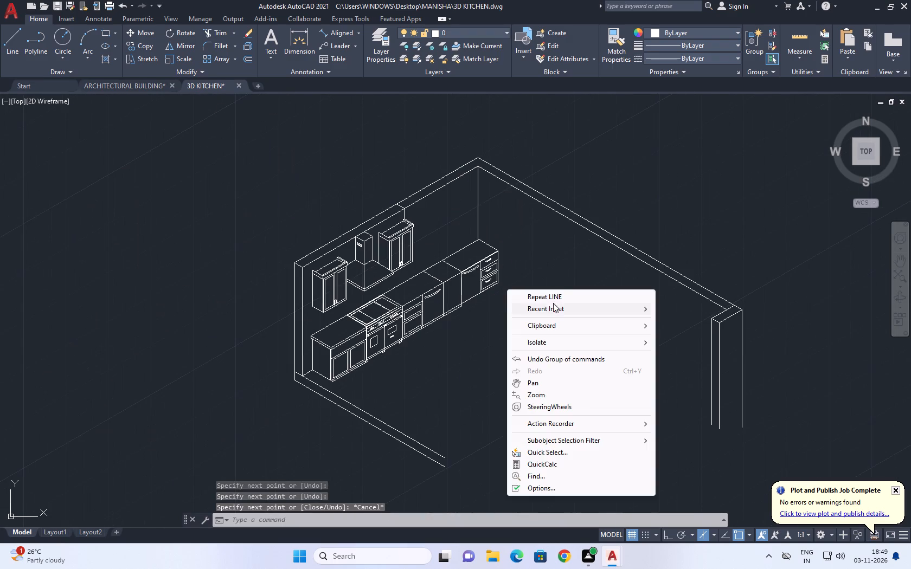
With Ortho on, draw the end drawer cabinet's toe-kick lines: down from its far bottom corner and back to the blank panel's toe-kick corner.
click(557, 294)
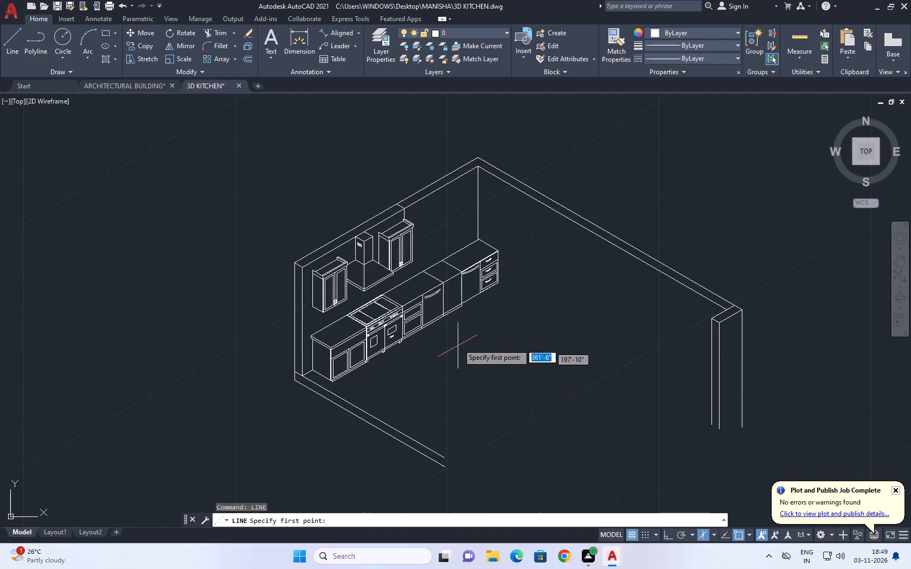
scroll(458, 318, up, 3)
scroll(480, 276, up, 1)
middle_drag(493, 265, 412, 334)
scroll(394, 343, down, 2)
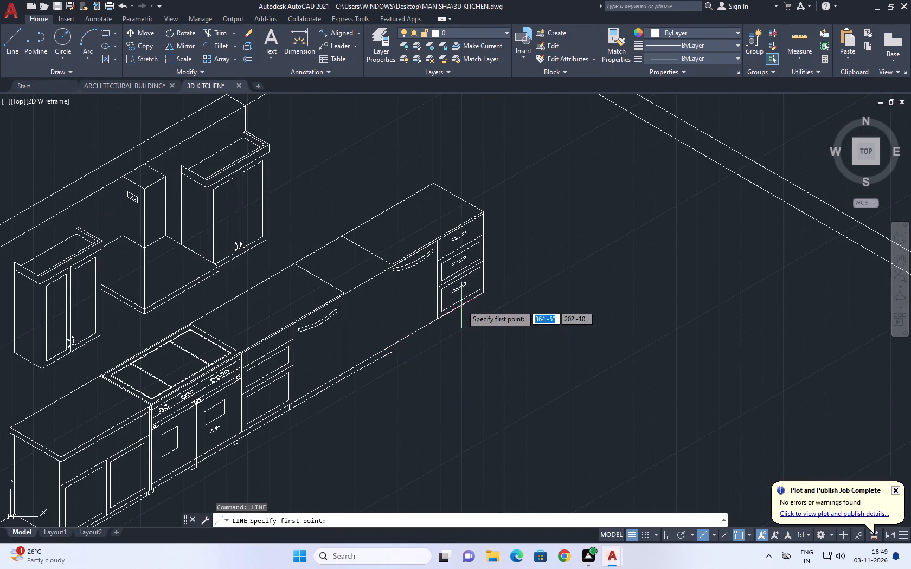
scroll(521, 293, up, 2)
click(426, 291)
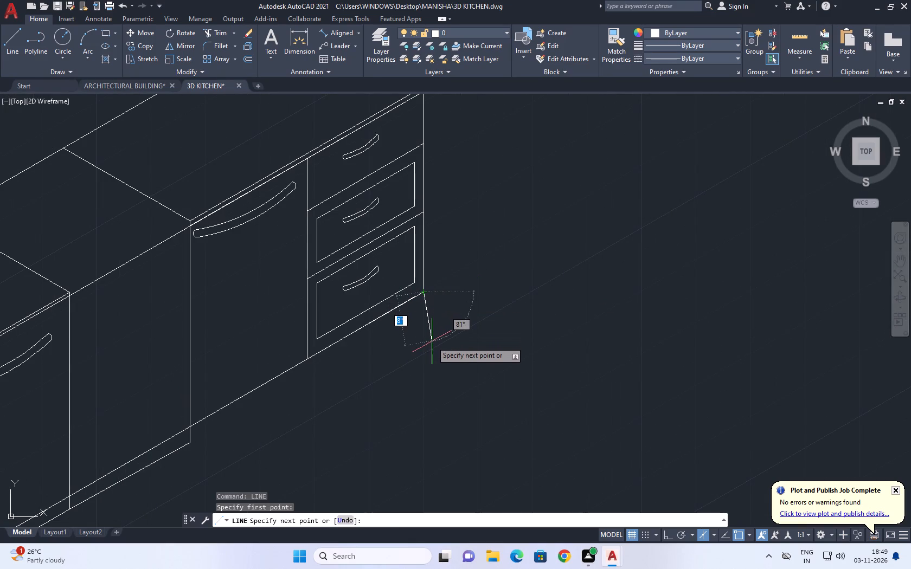
key(F8)
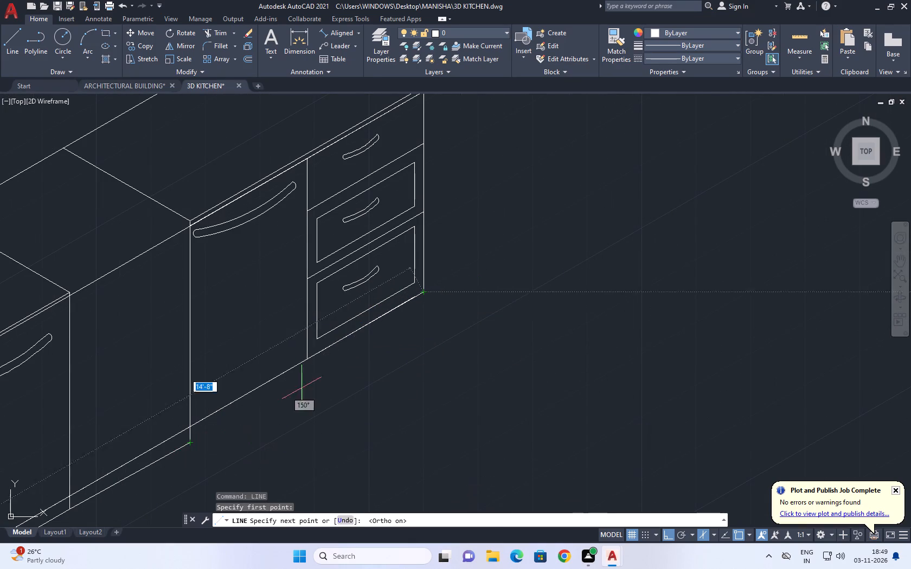
click(424, 315)
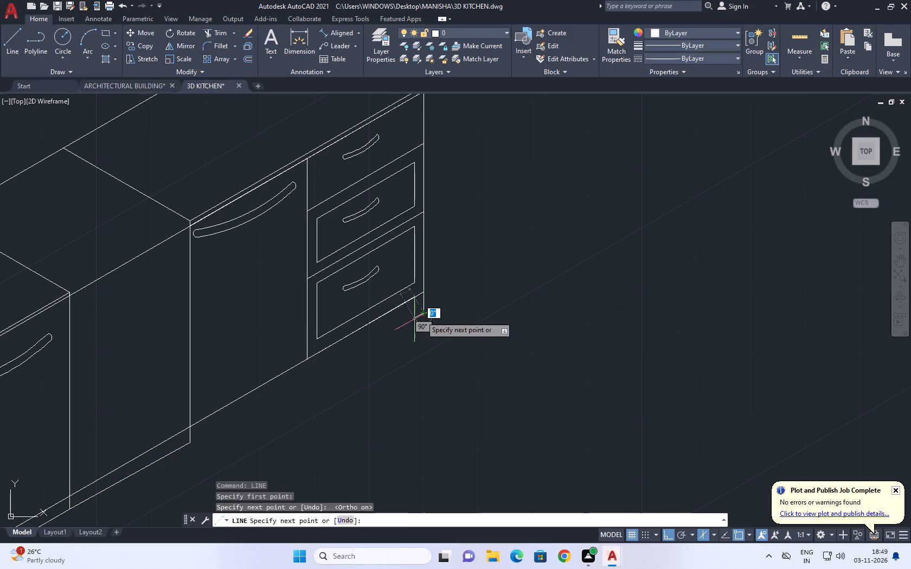
click(188, 441)
right_click(286, 399)
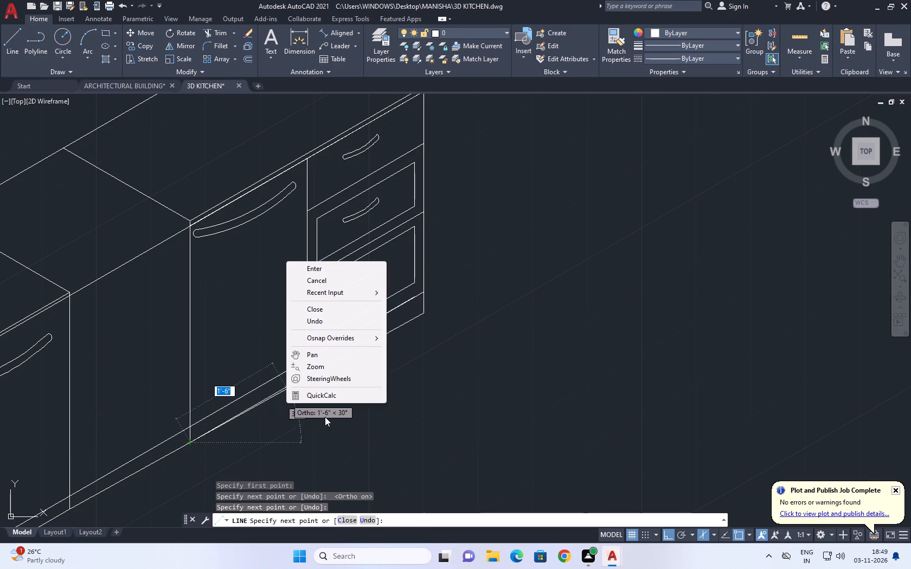
click(335, 281)
Draw a vertical line down across the toe-kick of the handled door beside the stove-side drawers, just short of the blank panel.
middle_drag(201, 435, 340, 396)
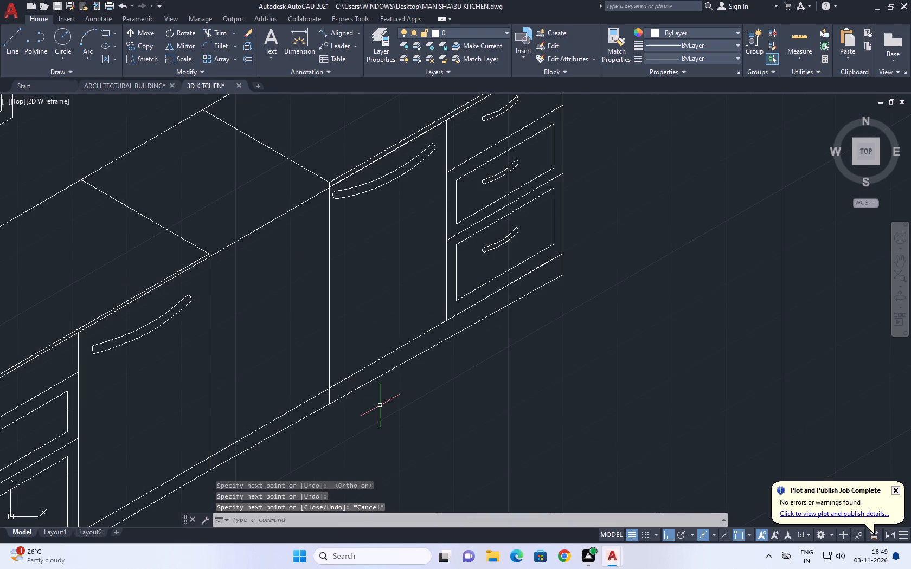
middle_drag(261, 468, 443, 346)
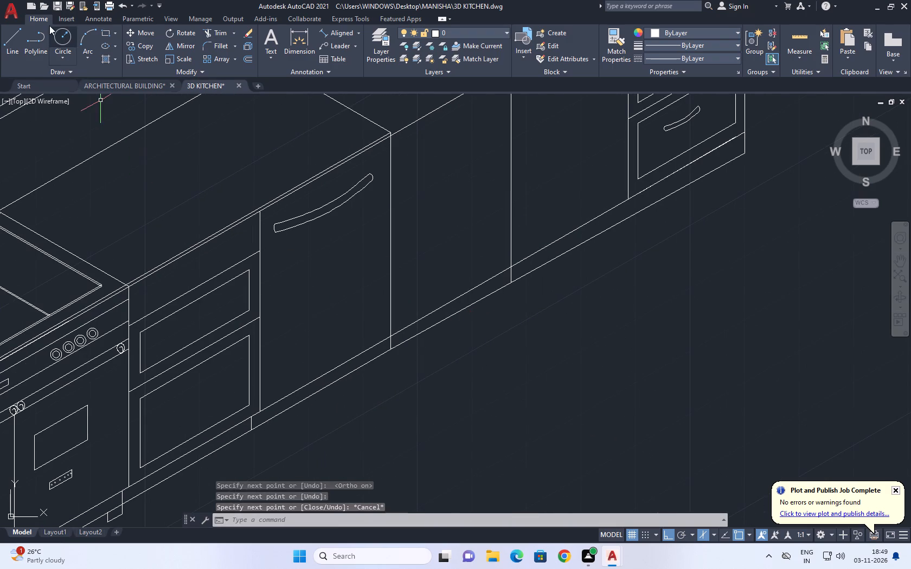
click(9, 43)
scroll(371, 349, up, 1)
scroll(371, 344, down, 2)
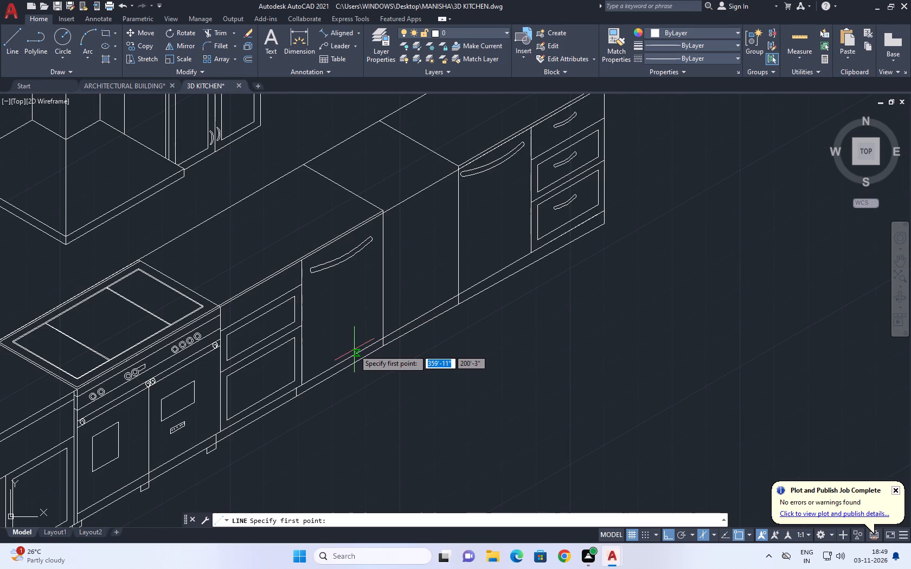
scroll(354, 350, up, 2)
click(382, 346)
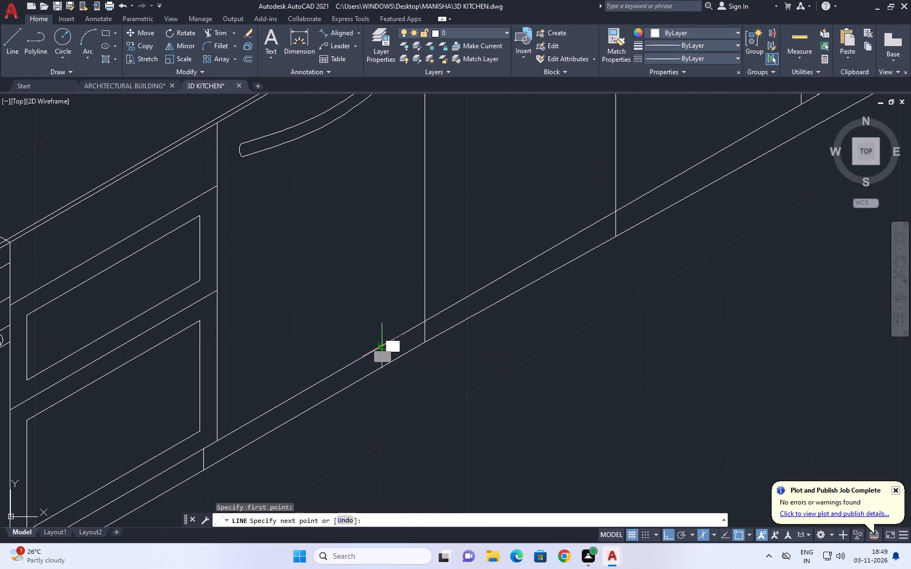
click(383, 384)
right_click(413, 388)
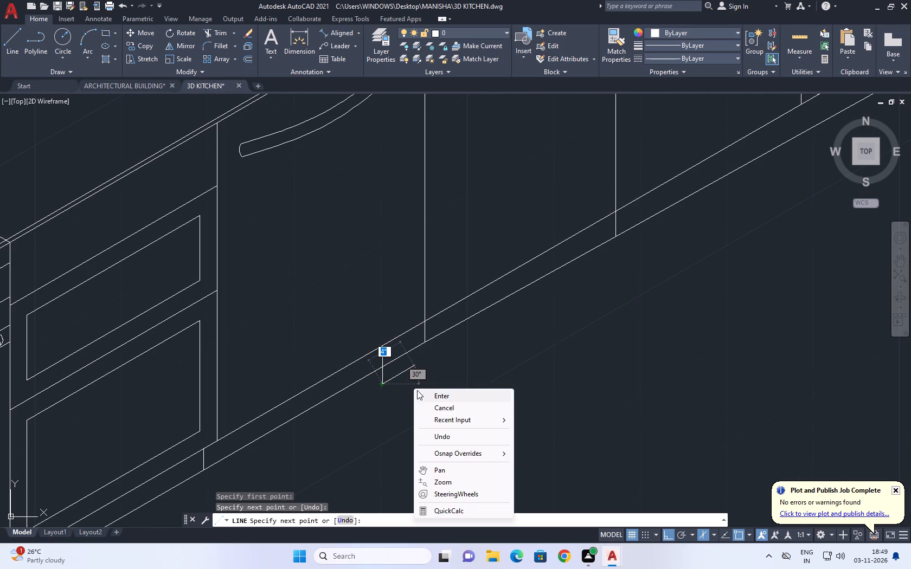
click(435, 410)
Draw a vertical line down across the toe-kick below the far handled door, just before the end drawer cabinet.
middle_drag(550, 308, 362, 376)
scroll(406, 364, down, 2)
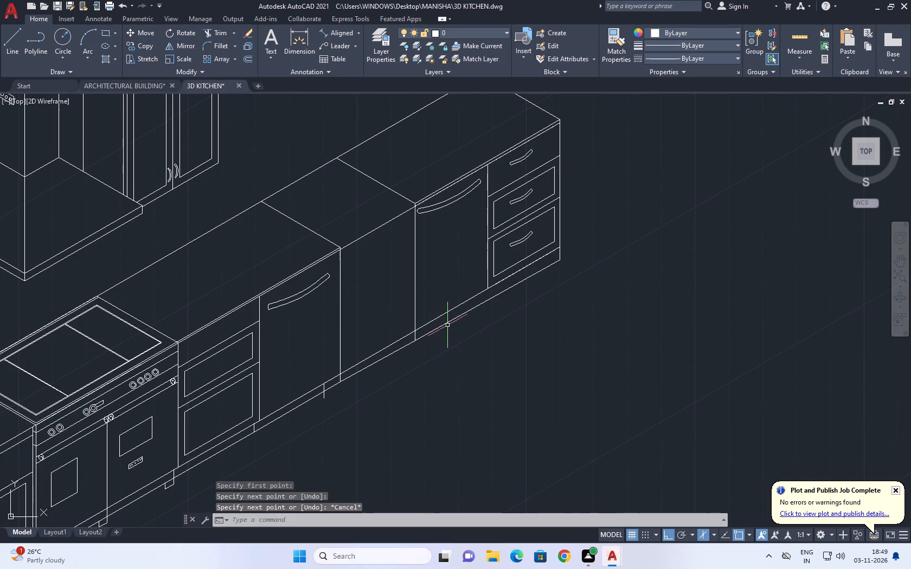
right_click(448, 325)
click(485, 332)
scroll(469, 305, up, 2)
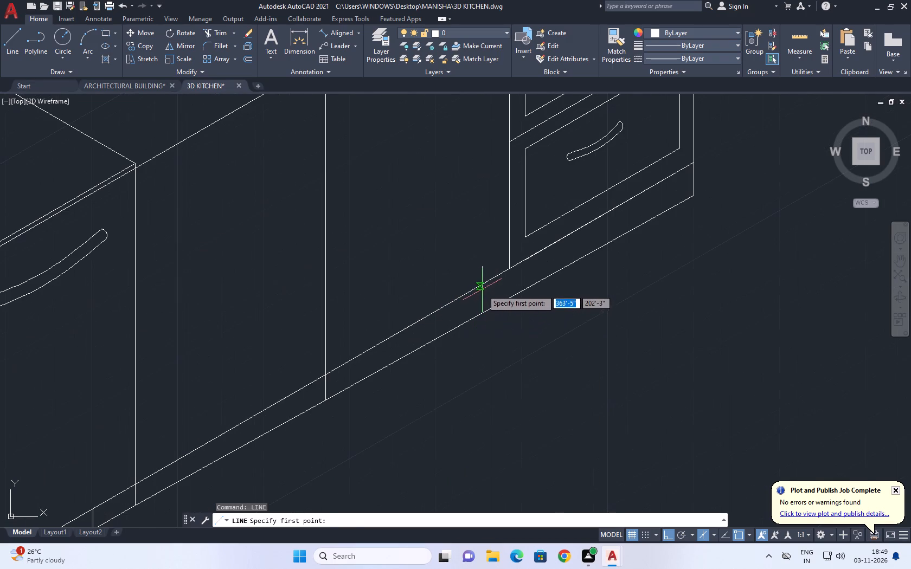
click(483, 283)
click(486, 338)
right_click(486, 337)
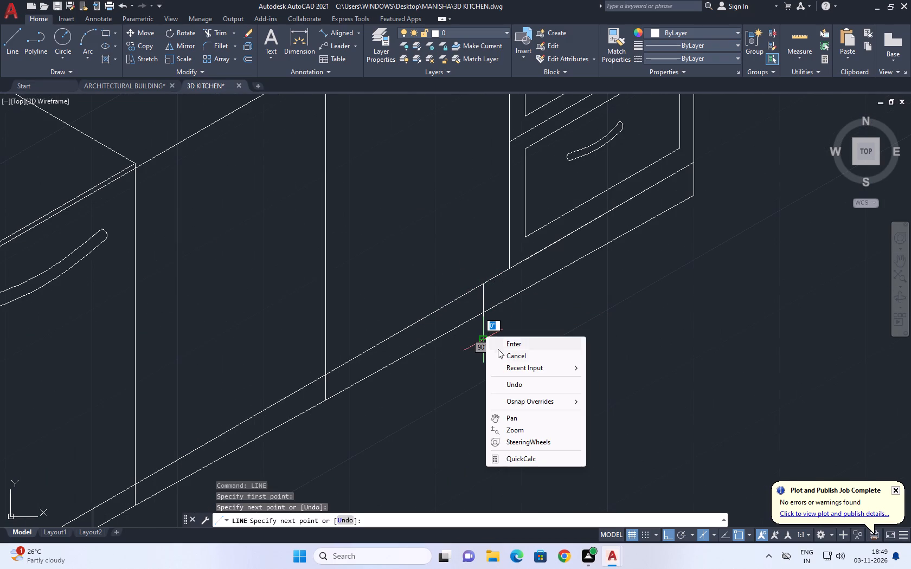
click(506, 342)
Draw a vertical line about 6" down across the end drawer cabinet's toe-kick, slightly inset from its far corner.
middle_drag(549, 310, 446, 352)
right_click(532, 339)
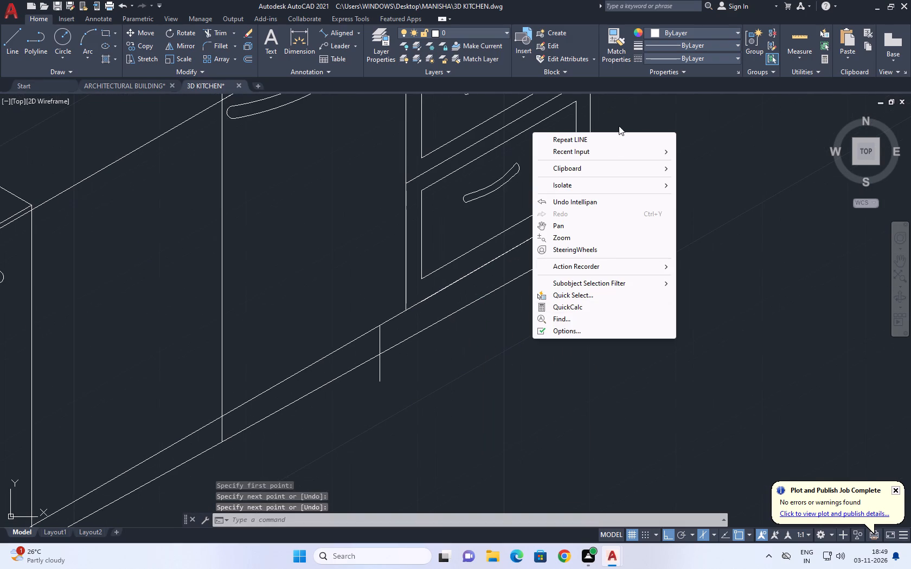
click(605, 142)
scroll(579, 226, up, 1)
click(566, 207)
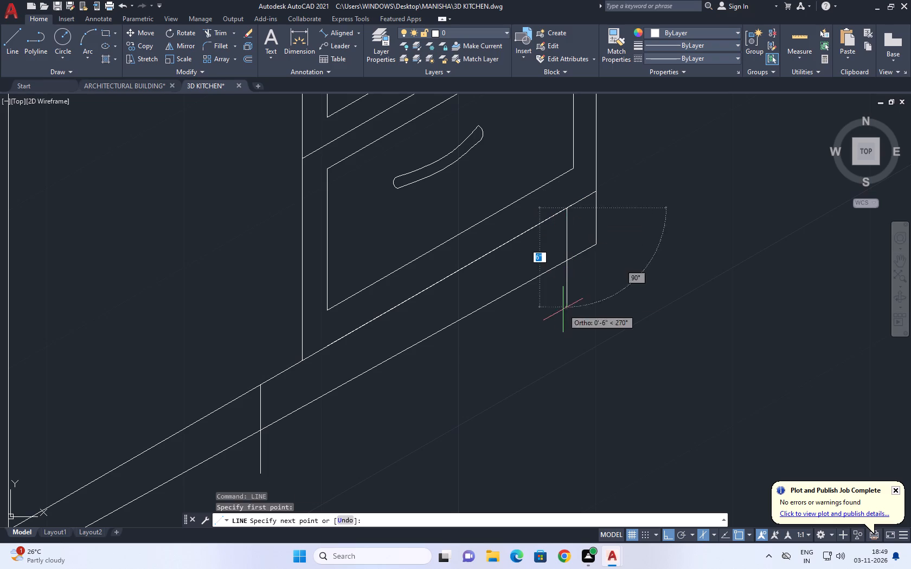
click(563, 309)
right_drag(610, 301, 610, 306)
click(636, 313)
Trim the end drawer cabinet's toe-kick back to the inset vertical line, removing the outer corner segments and the vertical's lower overhang.
scroll(536, 144, up, 1)
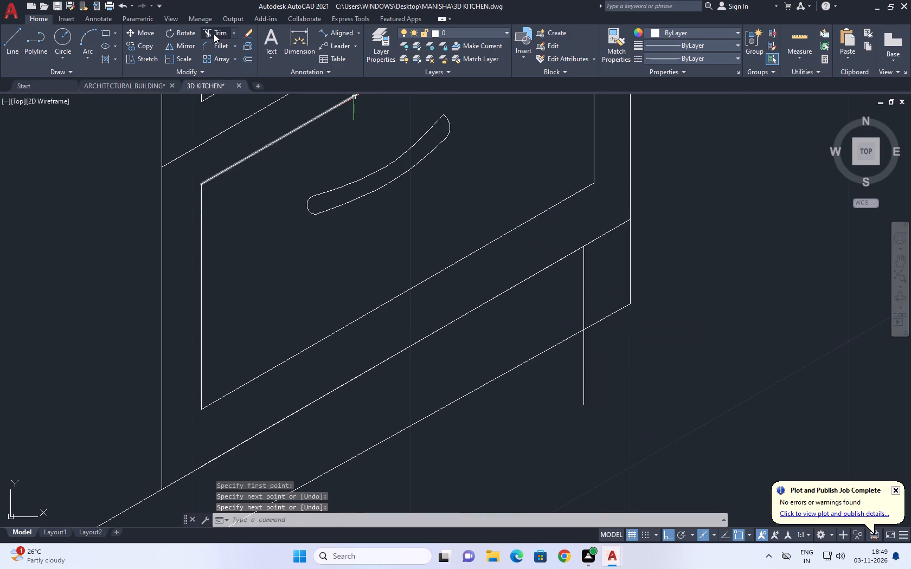
click(214, 34)
click(631, 257)
click(600, 322)
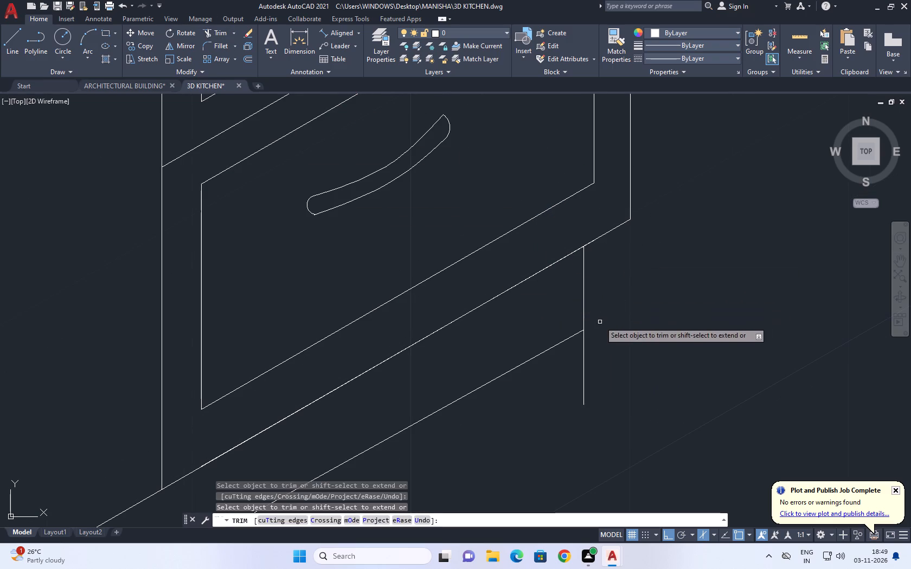
drag(601, 367, 596, 371)
drag(536, 390, 541, 387)
Trim the lower overhangs of the other two toe-kick verticals and the base segment between the nearer vertical and the blank panel.
scroll(662, 305, down, 6)
scroll(498, 403, up, 1)
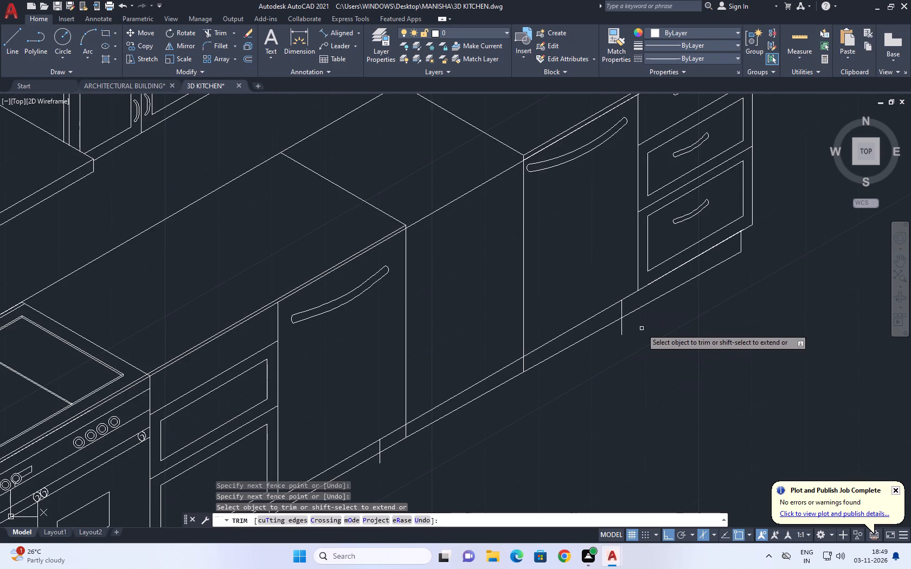
click(637, 323)
click(580, 353)
middle_drag(534, 384, 538, 330)
scroll(540, 324, up, 1)
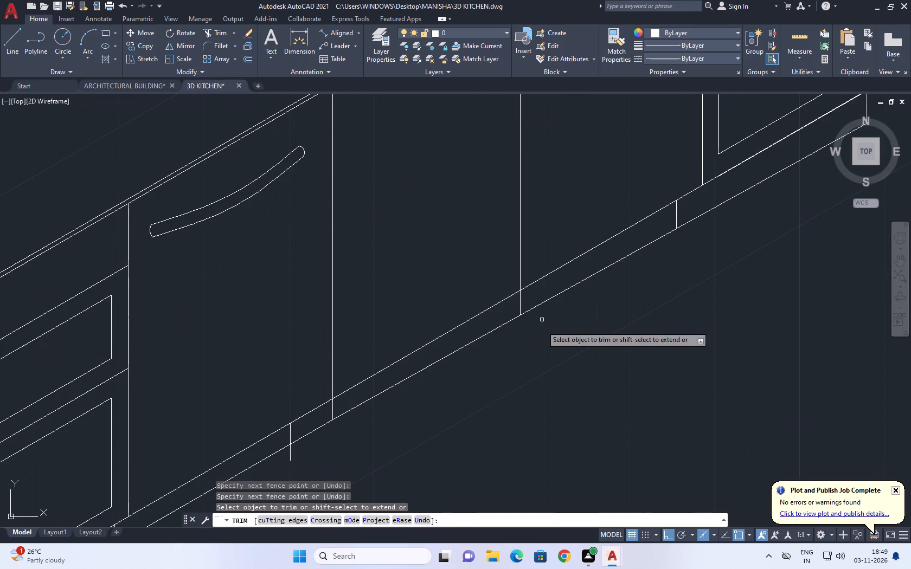
scroll(435, 395, down, 1)
middle_drag(266, 452, 483, 274)
click(564, 254)
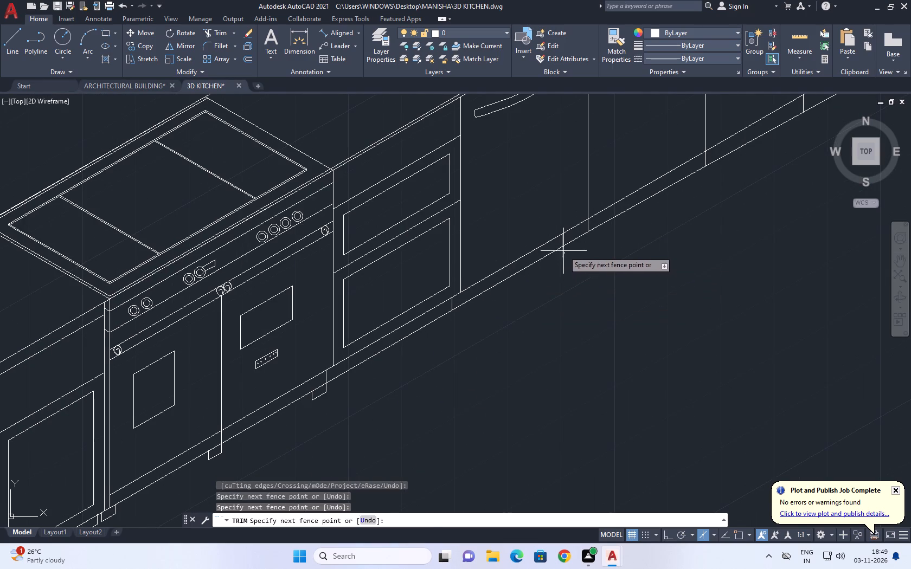
click(560, 253)
click(578, 240)
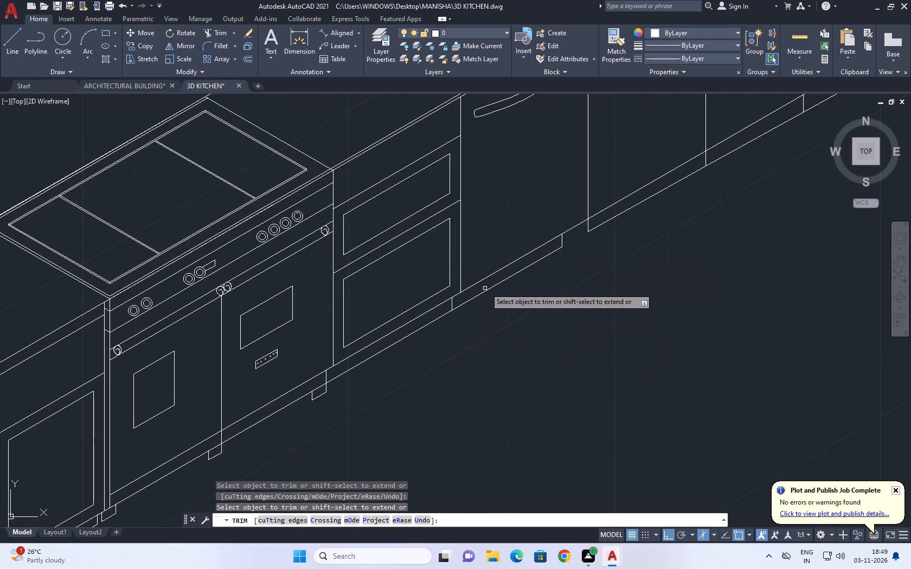
middle_drag(589, 248, 416, 358)
scroll(573, 275, down, 1)
middle_drag(609, 266, 589, 305)
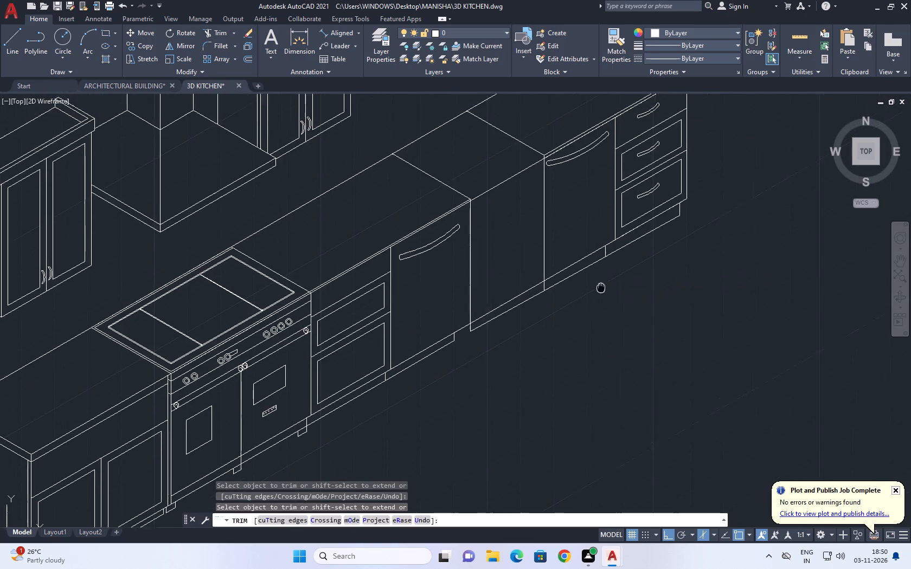
middle_drag(589, 305, 578, 318)
middle_drag(595, 283, 594, 305)
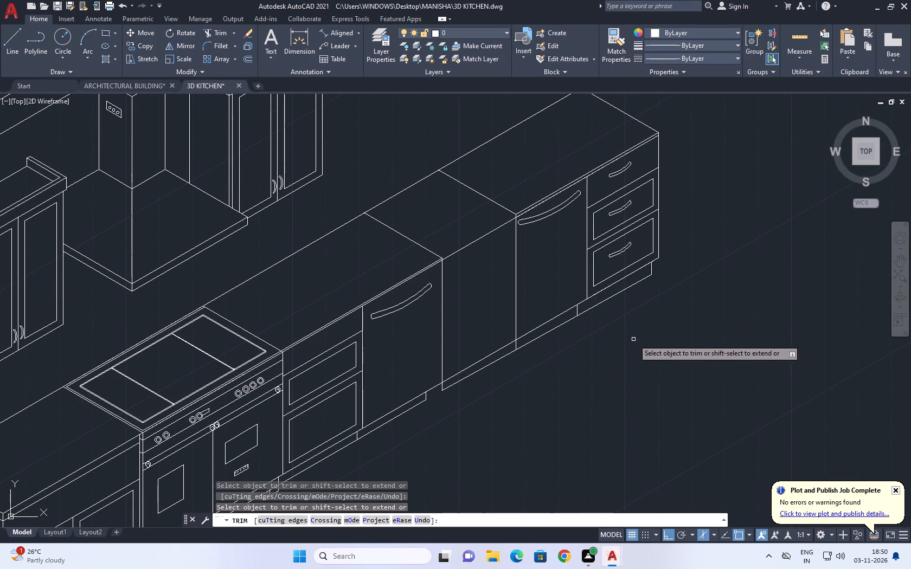
middle_drag(633, 344, 609, 359)
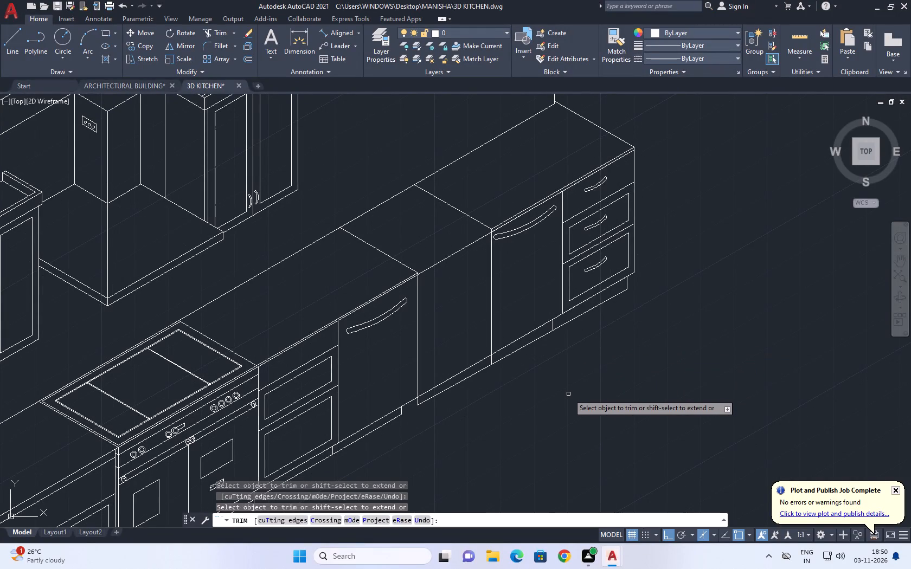
right_click(684, 297)
click(730, 318)
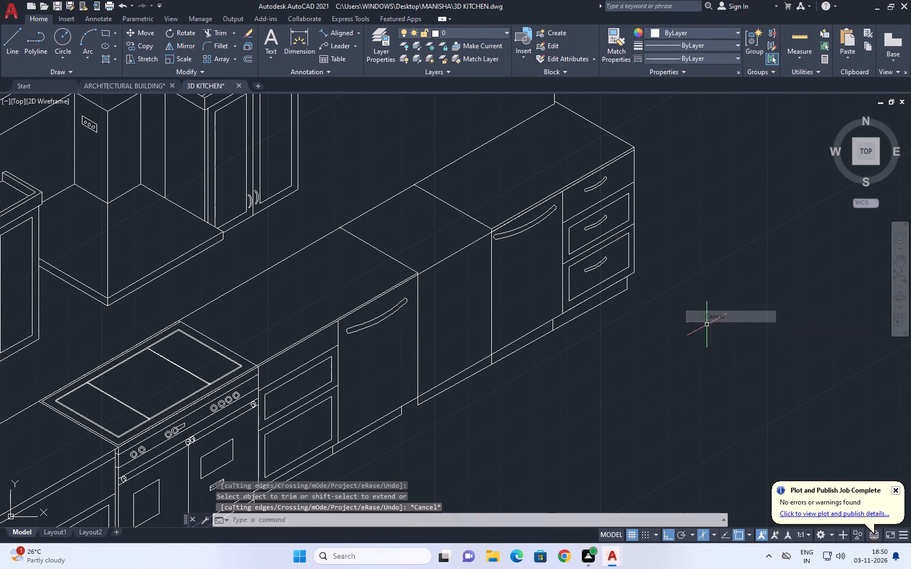
Draw an 8' line in the open floor area, parallel to the run of base cabinets, as a new rectangle's long edge.
scroll(620, 332, down, 2)
middle_drag(611, 298, 434, 273)
scroll(434, 273, down, 3)
middle_drag(504, 279, 510, 293)
scroll(425, 269, up, 1)
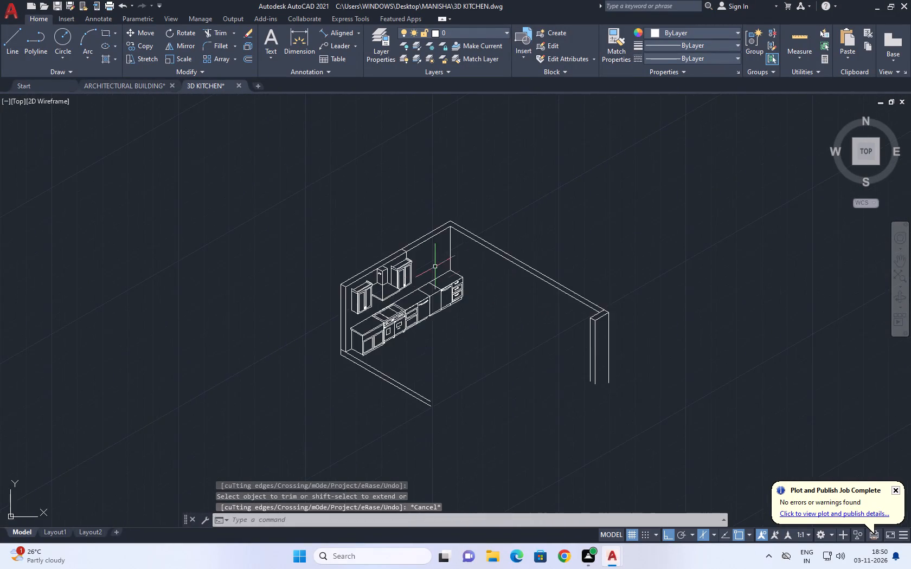
scroll(440, 267, up, 2)
middle_drag(518, 292, 465, 281)
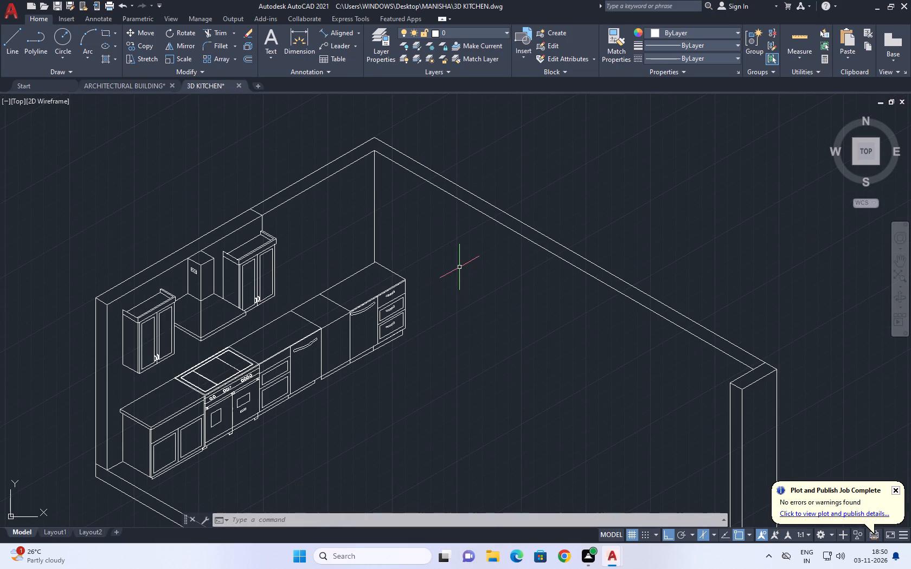
middle_drag(350, 417, 385, 260)
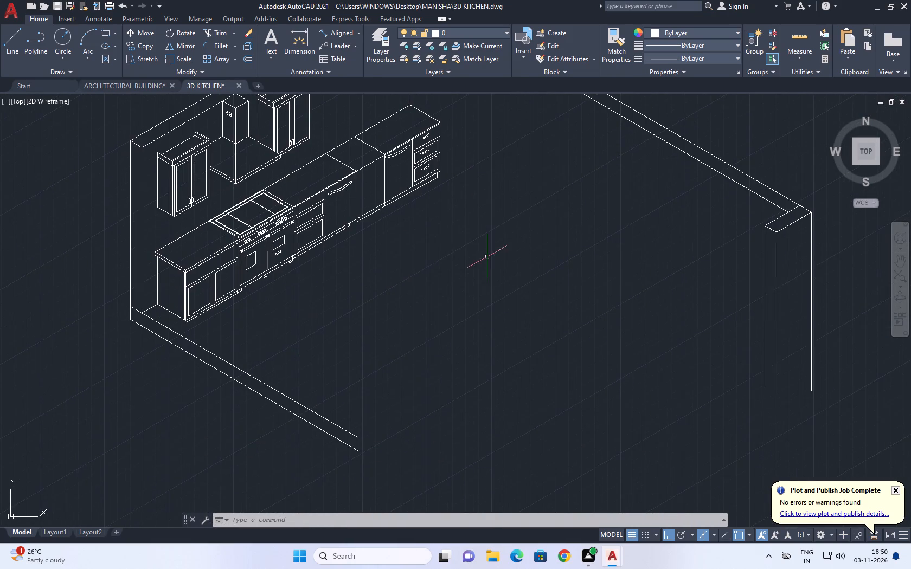
middle_drag(581, 257, 538, 283)
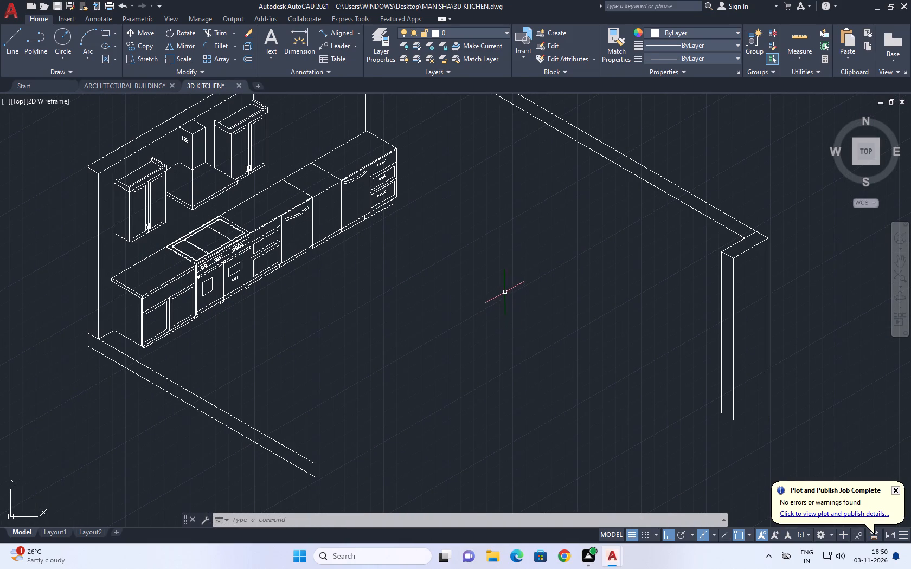
middle_drag(466, 306, 483, 303)
text(L)
key(space)
click(333, 309)
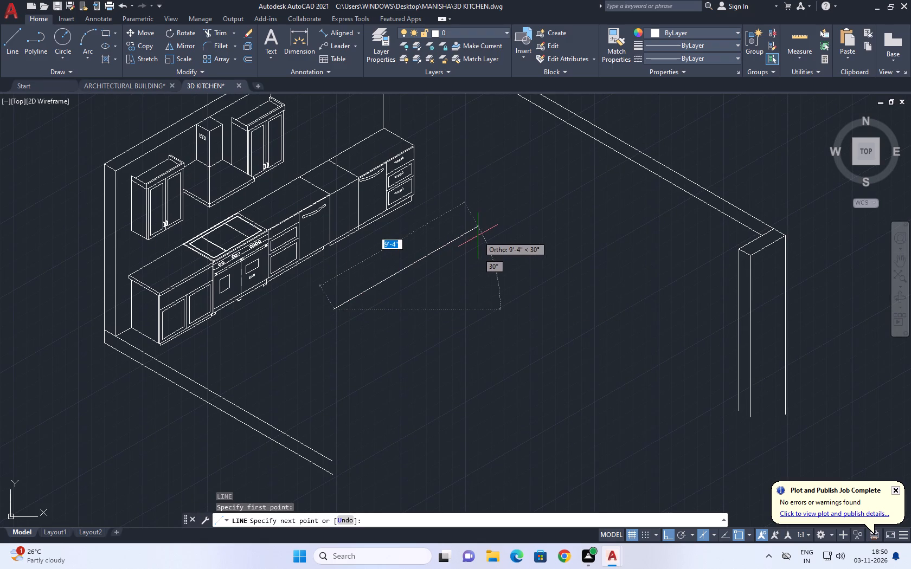
text(85)
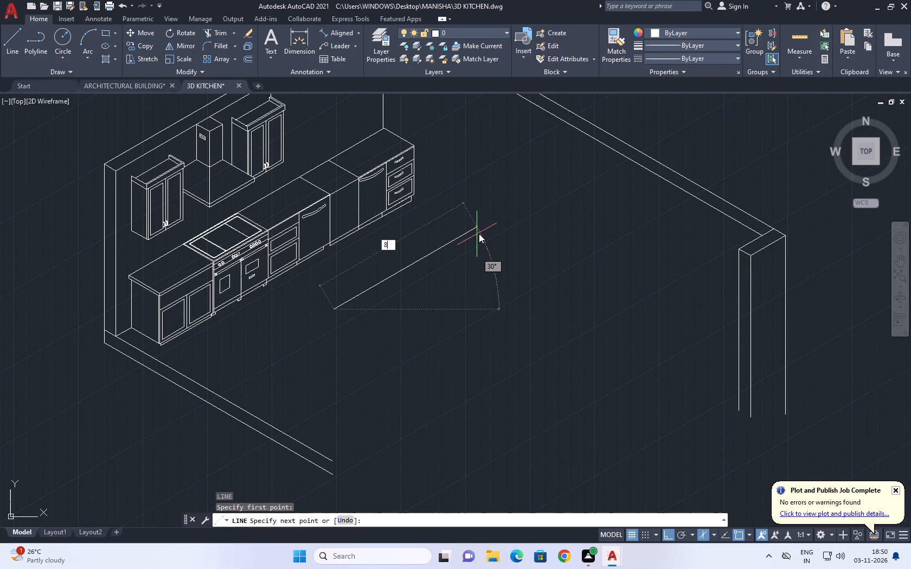
key(apostrophe)
key(BackSpace)
key(BackSpace)
key(apostrophe)
key(Return)
Continue from the 8' line's far end with a 4' edge along the other isometric axis, away from the cabinets.
middle_drag(534, 291, 485, 249)
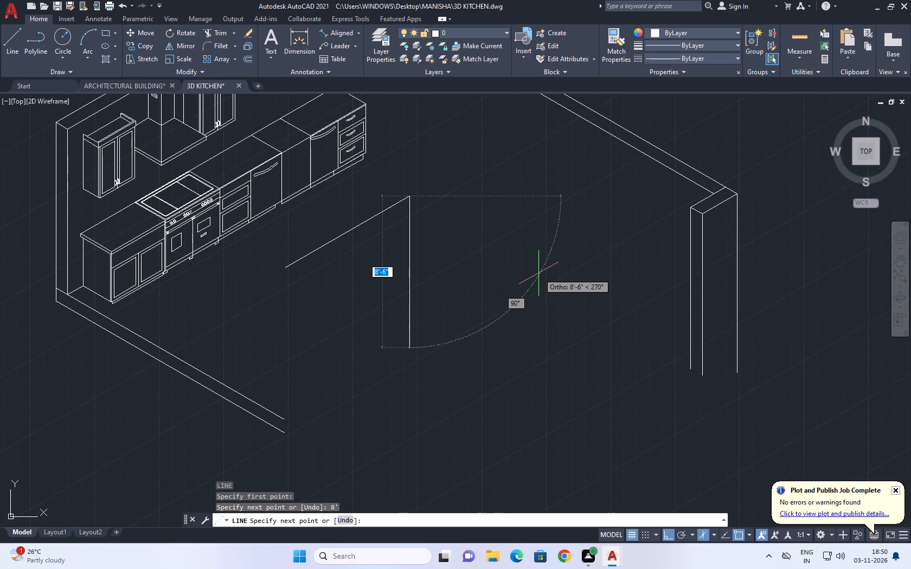
key(F5)
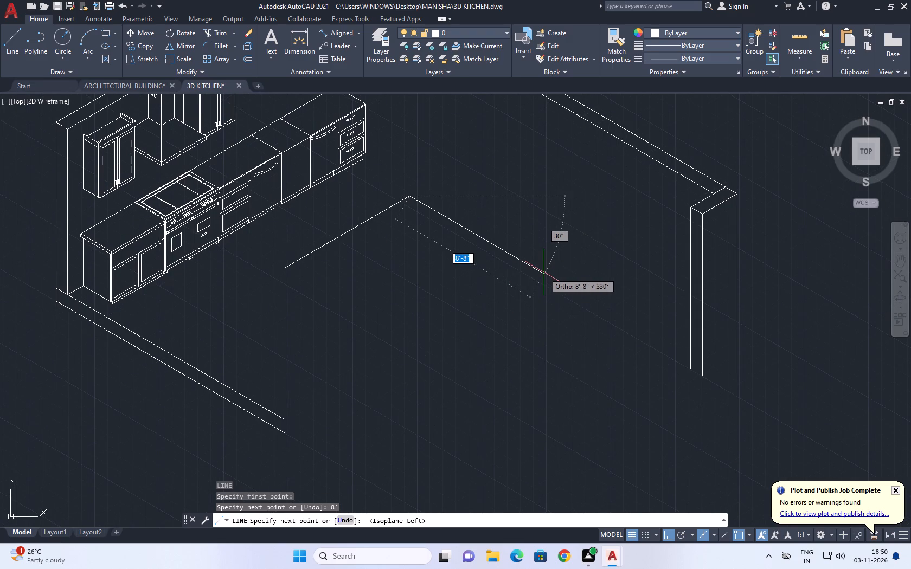
key(4)
key(apostrophe)
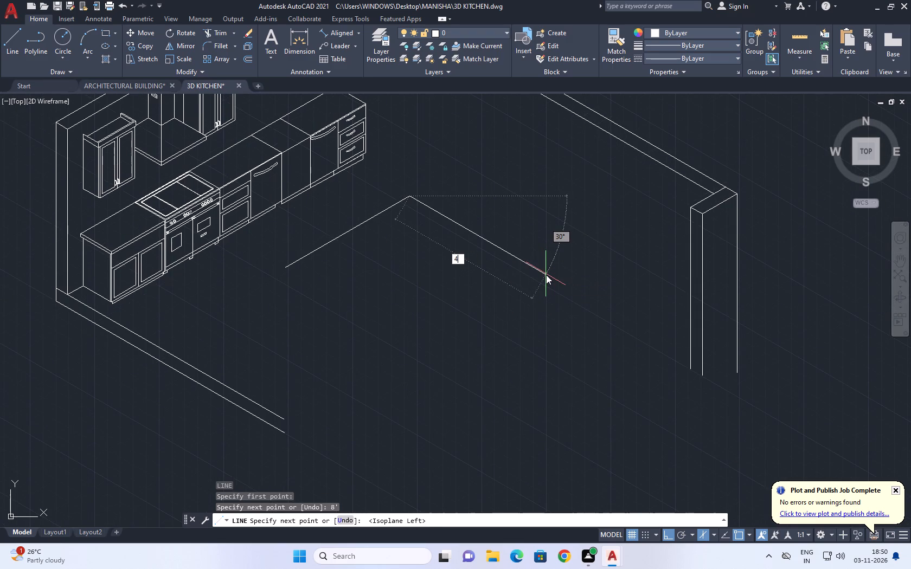
key(Return)
key(F8)
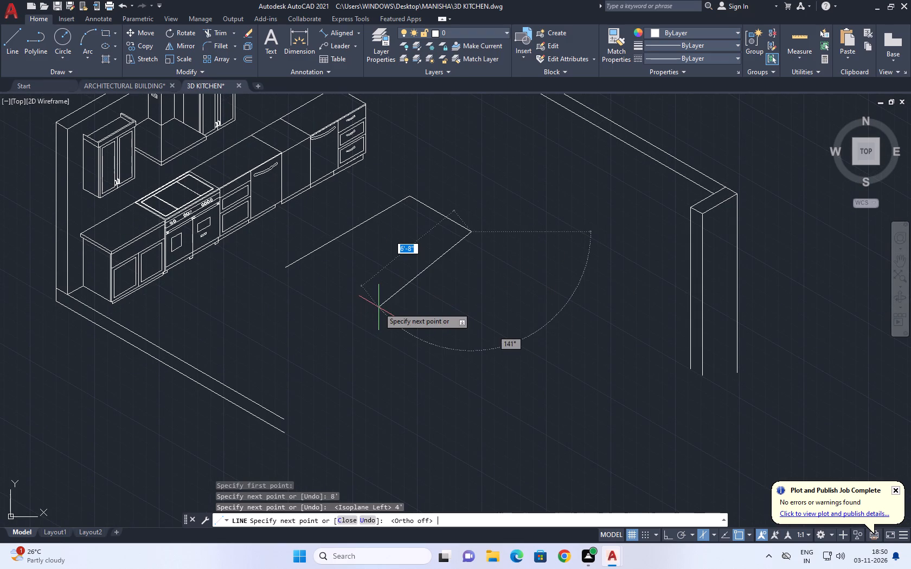
key(F8)
key(F5)
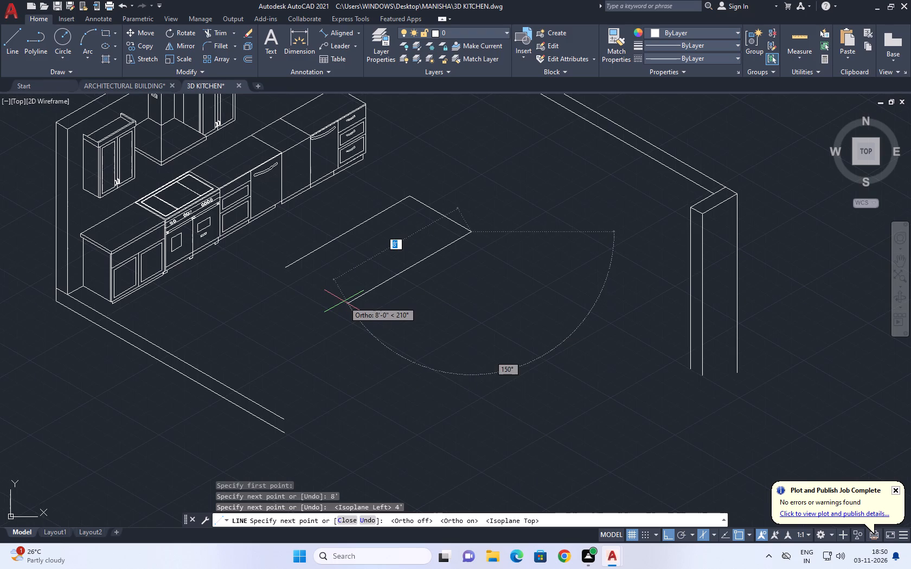
key(Return)
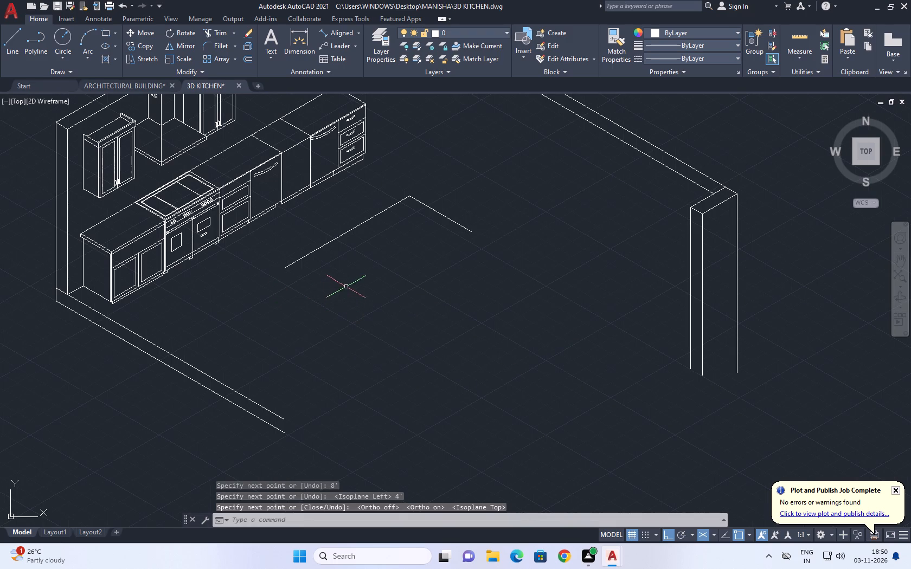
Copy the 8' edge from its far end to the free end of the 4' edge.
click(383, 236)
click(360, 215)
key(c)
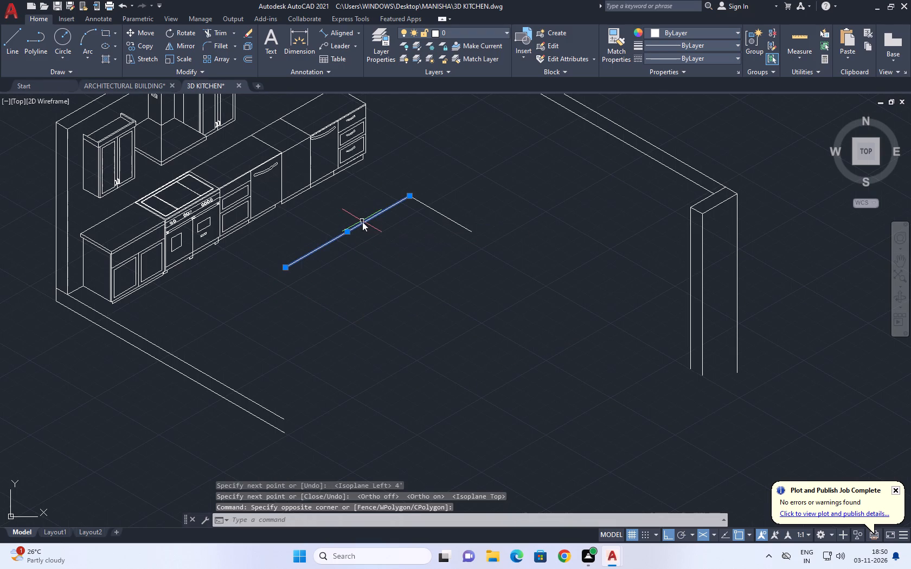
key(o)
key(space)
click(408, 195)
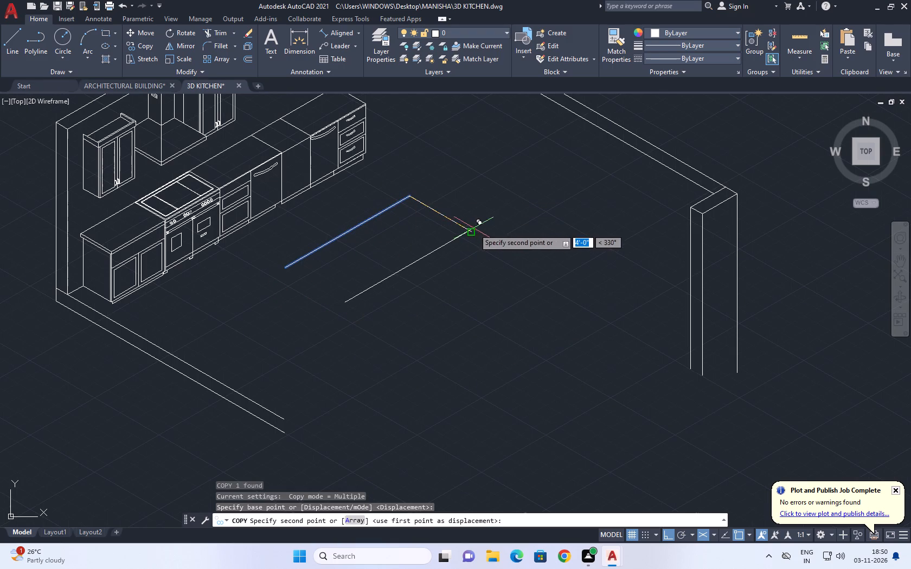
click(474, 229)
key(Escape)
Copy the 4' edge to the near end of the copied 8' edge, closing the isometric rectangle.
click(440, 207)
click(428, 222)
key(c)
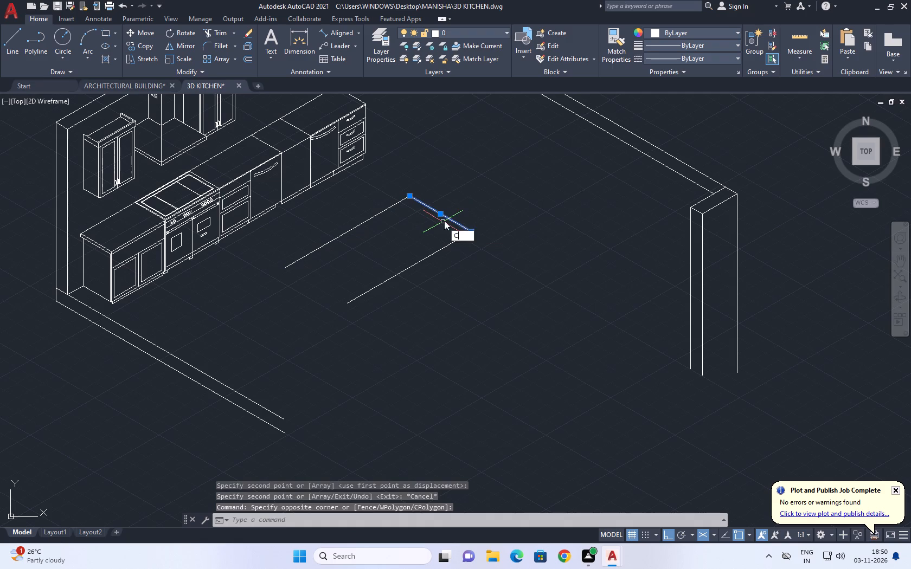
text(O)
key(space)
click(472, 230)
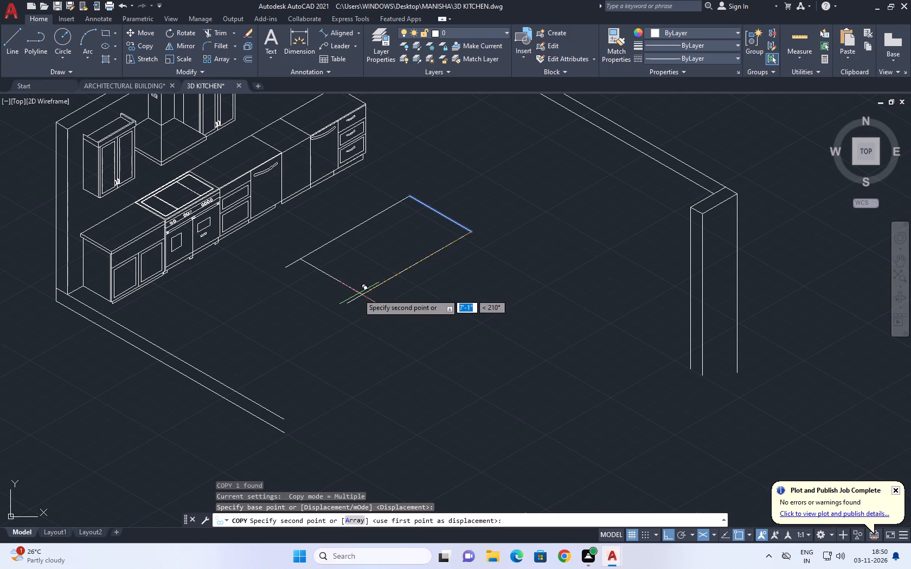
click(348, 305)
key(Escape)
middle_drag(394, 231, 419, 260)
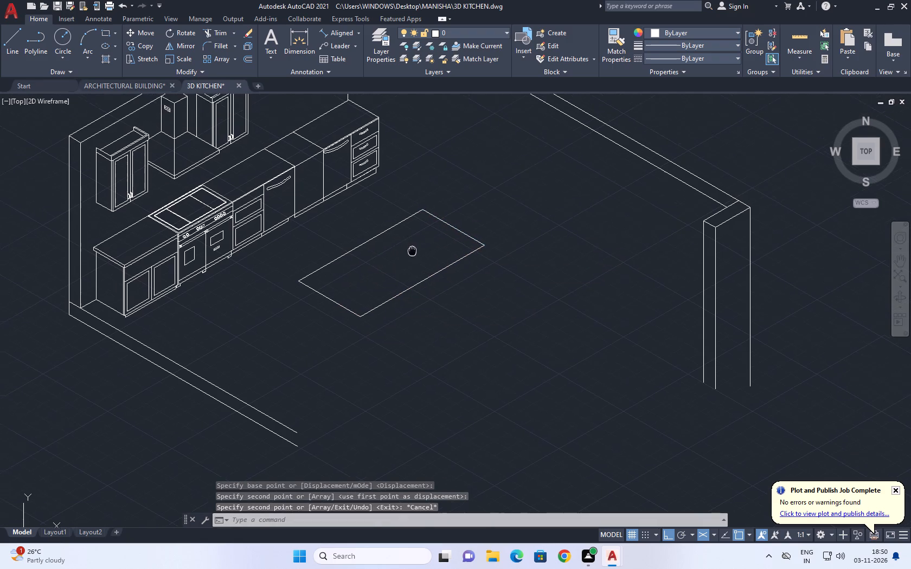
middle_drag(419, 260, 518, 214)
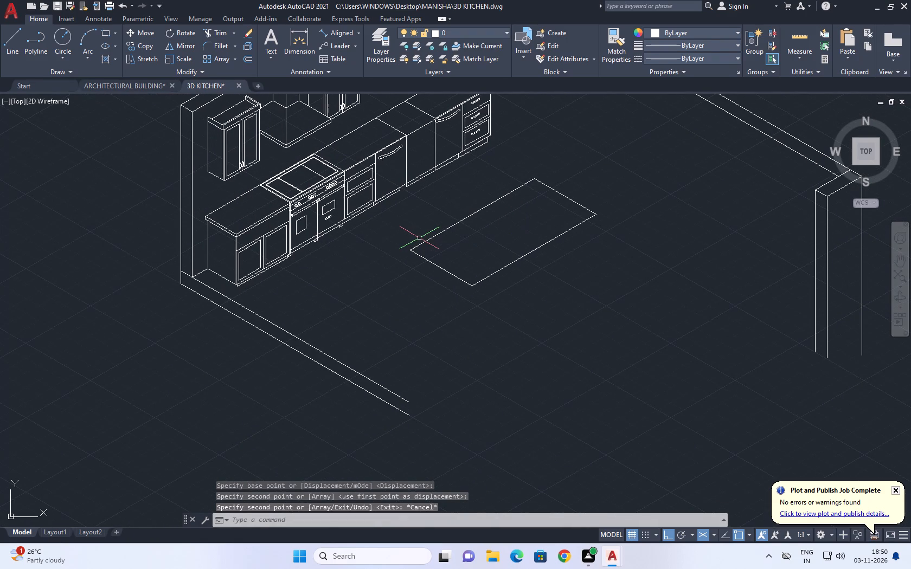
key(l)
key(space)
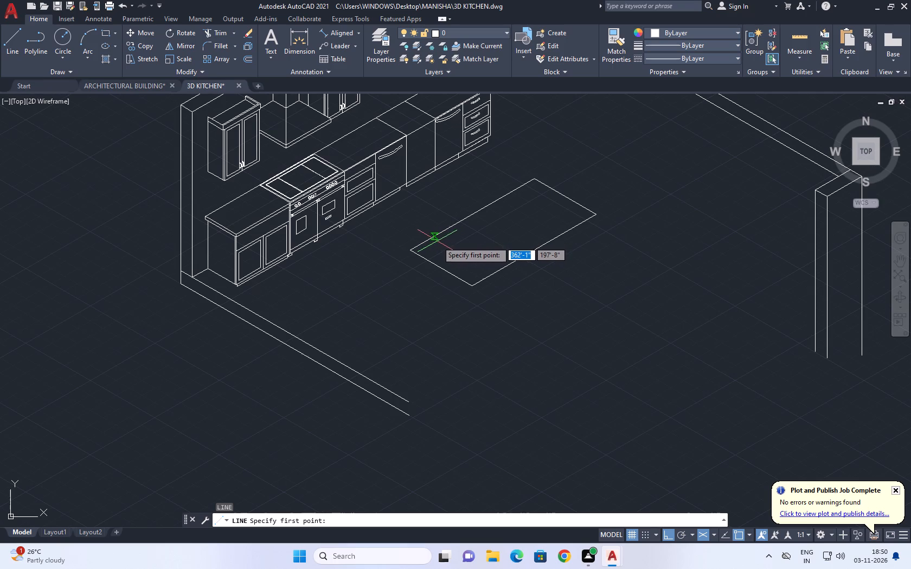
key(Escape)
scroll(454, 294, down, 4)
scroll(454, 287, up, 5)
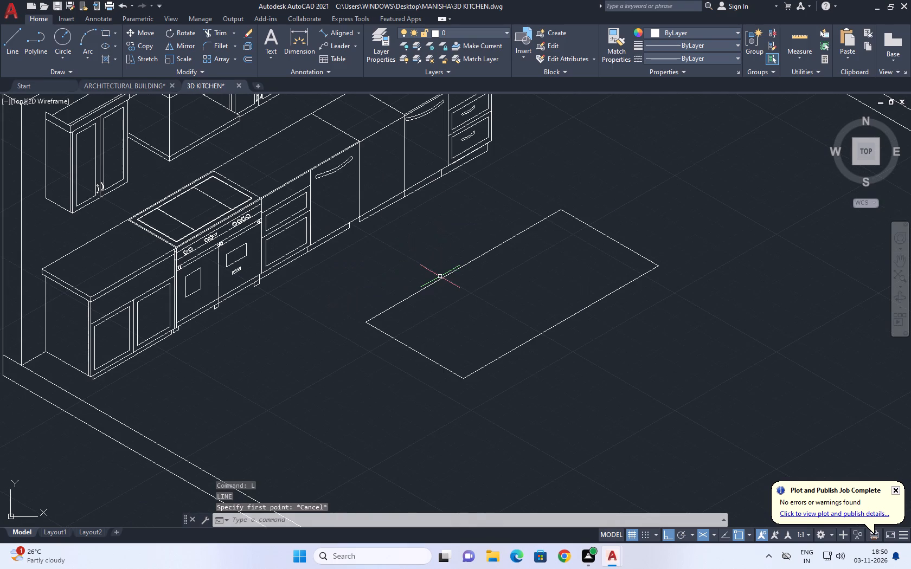
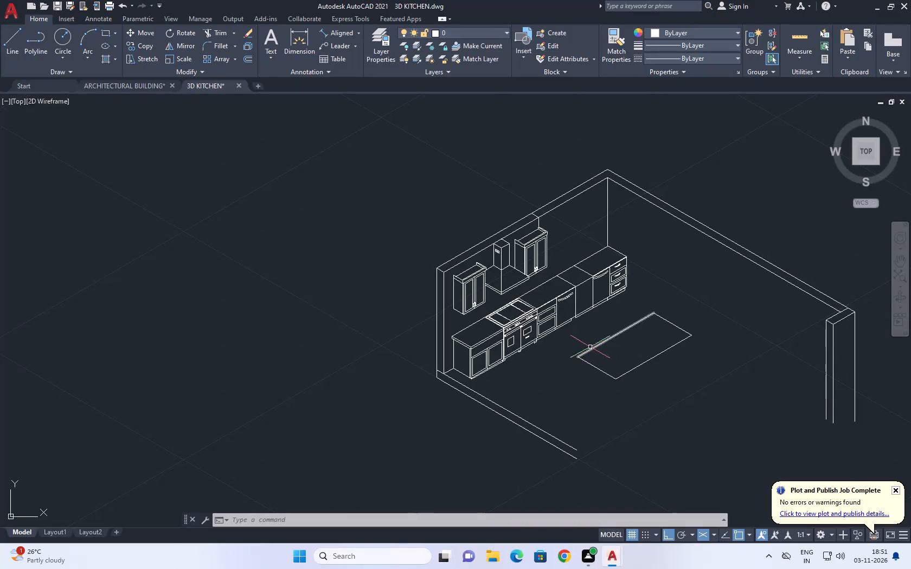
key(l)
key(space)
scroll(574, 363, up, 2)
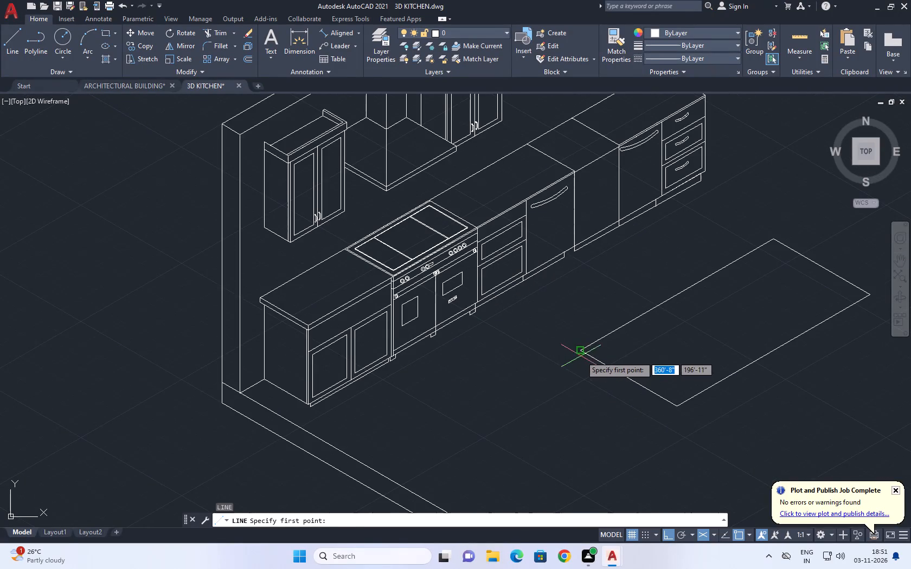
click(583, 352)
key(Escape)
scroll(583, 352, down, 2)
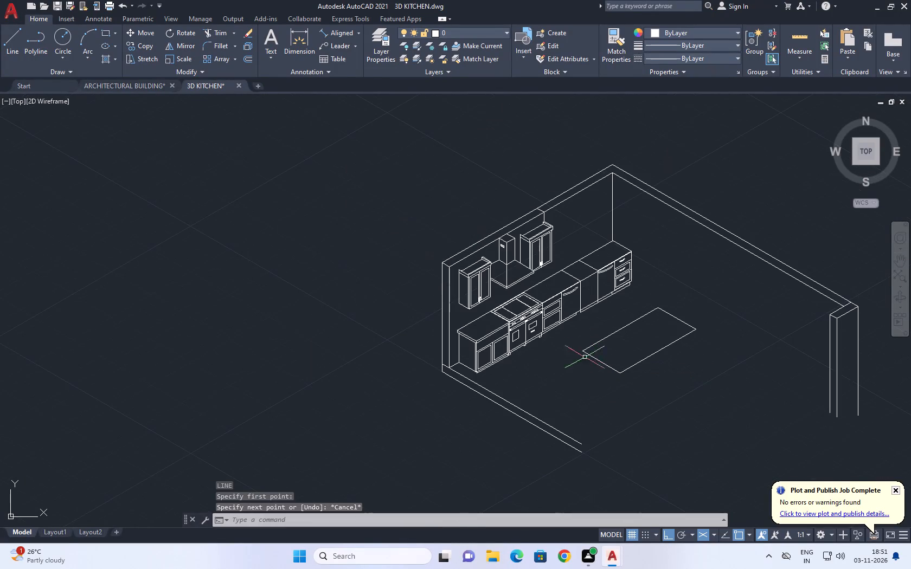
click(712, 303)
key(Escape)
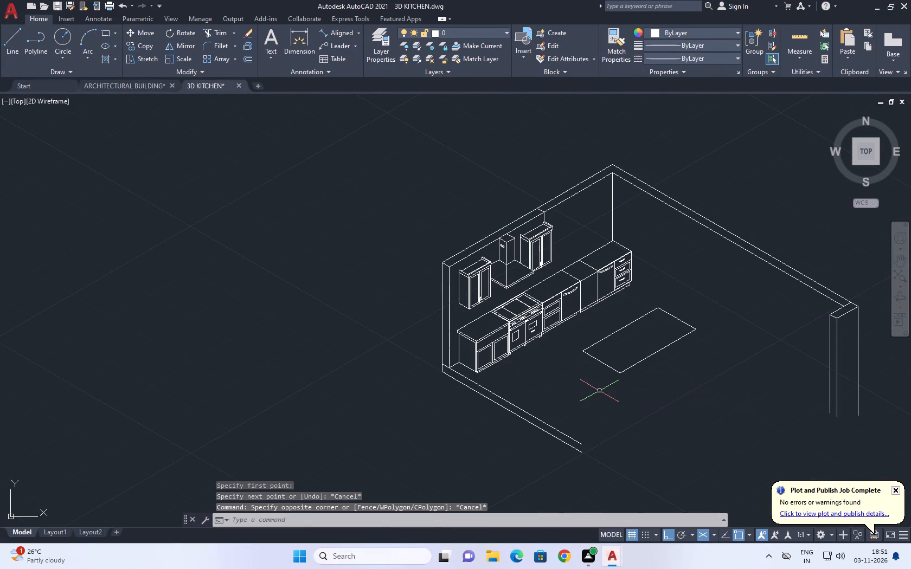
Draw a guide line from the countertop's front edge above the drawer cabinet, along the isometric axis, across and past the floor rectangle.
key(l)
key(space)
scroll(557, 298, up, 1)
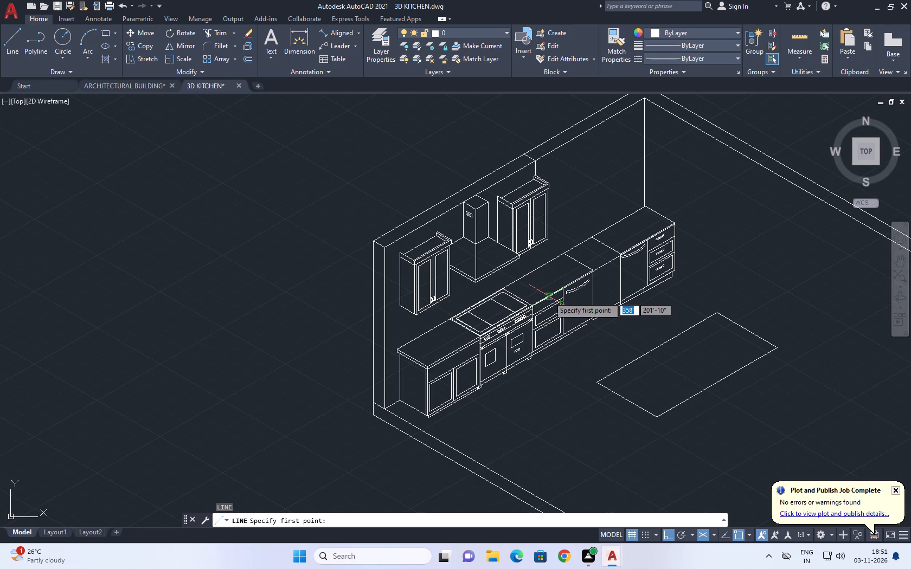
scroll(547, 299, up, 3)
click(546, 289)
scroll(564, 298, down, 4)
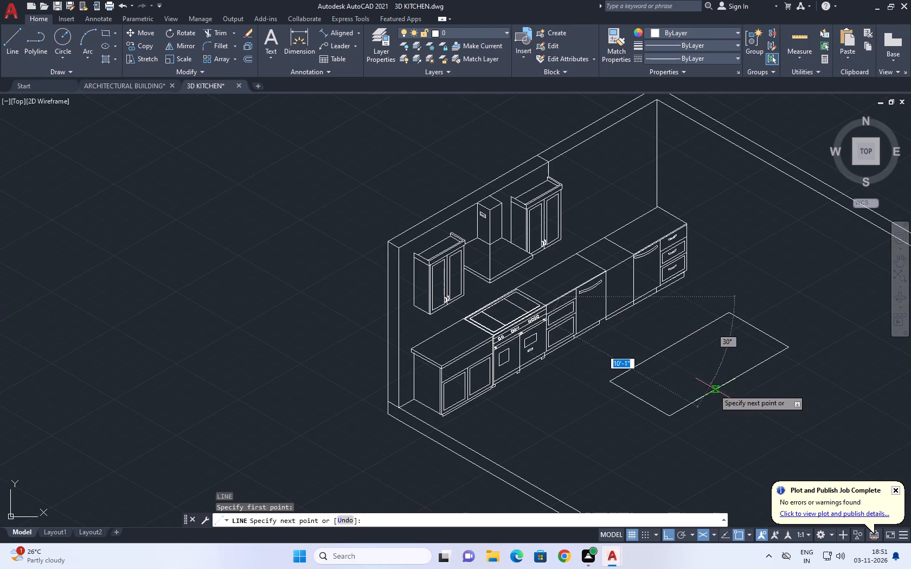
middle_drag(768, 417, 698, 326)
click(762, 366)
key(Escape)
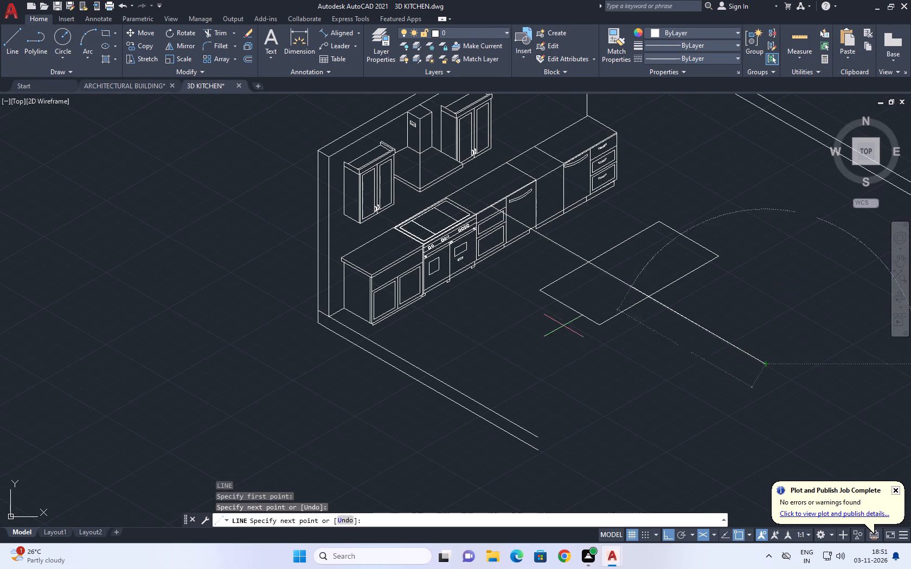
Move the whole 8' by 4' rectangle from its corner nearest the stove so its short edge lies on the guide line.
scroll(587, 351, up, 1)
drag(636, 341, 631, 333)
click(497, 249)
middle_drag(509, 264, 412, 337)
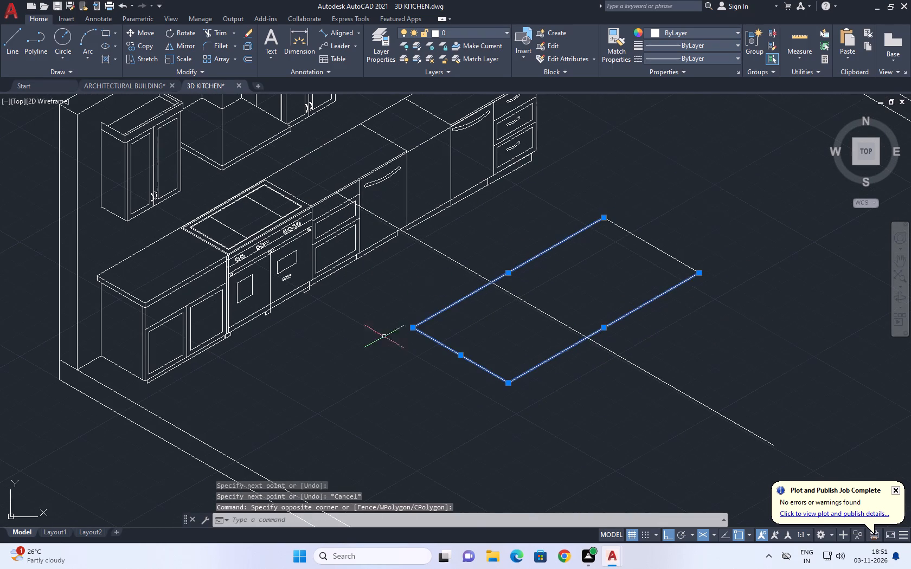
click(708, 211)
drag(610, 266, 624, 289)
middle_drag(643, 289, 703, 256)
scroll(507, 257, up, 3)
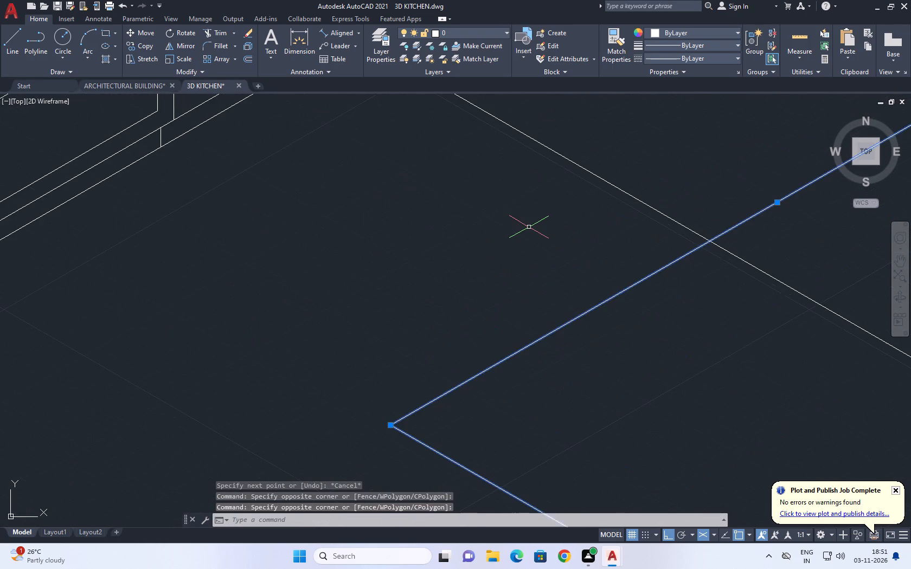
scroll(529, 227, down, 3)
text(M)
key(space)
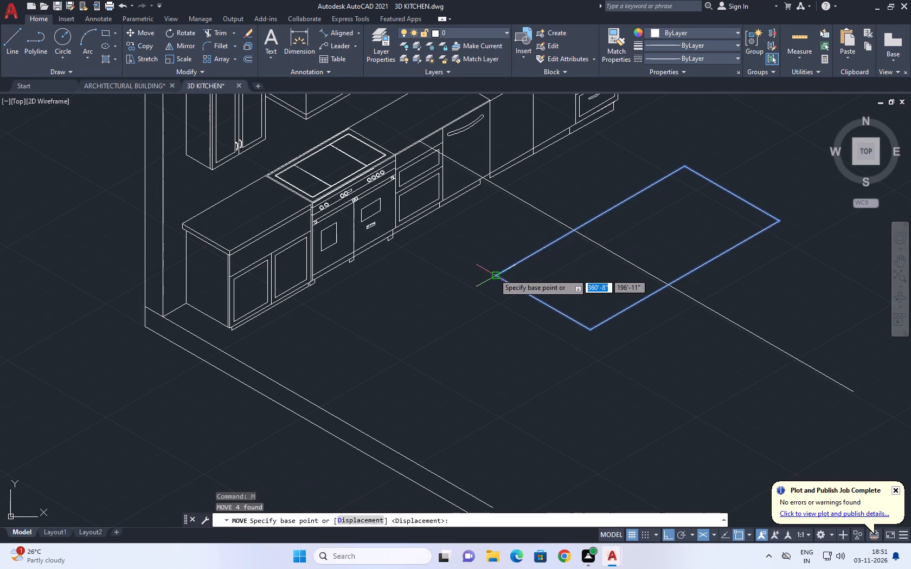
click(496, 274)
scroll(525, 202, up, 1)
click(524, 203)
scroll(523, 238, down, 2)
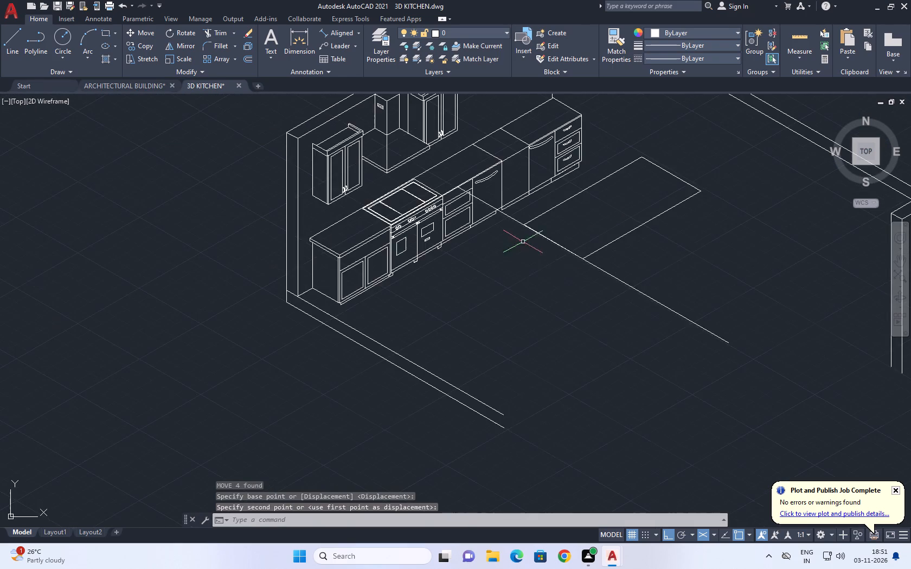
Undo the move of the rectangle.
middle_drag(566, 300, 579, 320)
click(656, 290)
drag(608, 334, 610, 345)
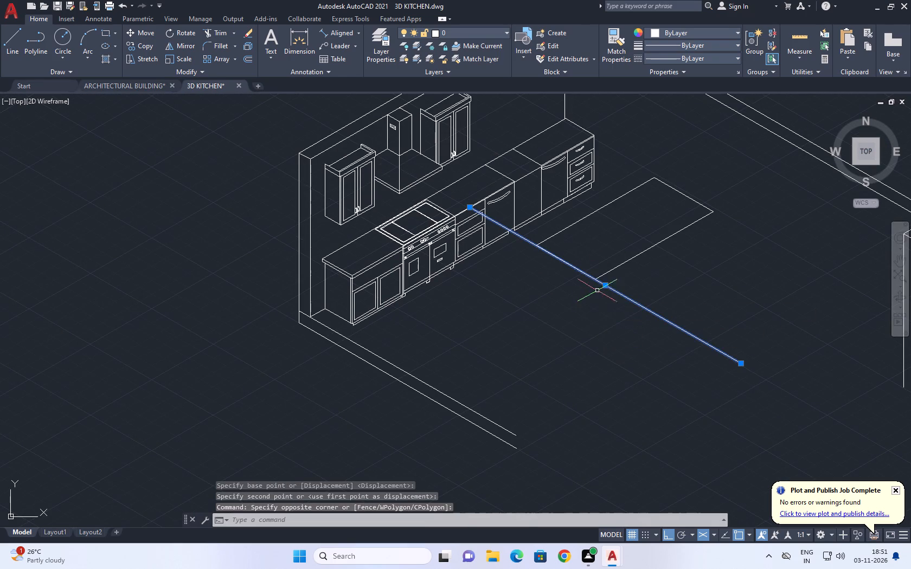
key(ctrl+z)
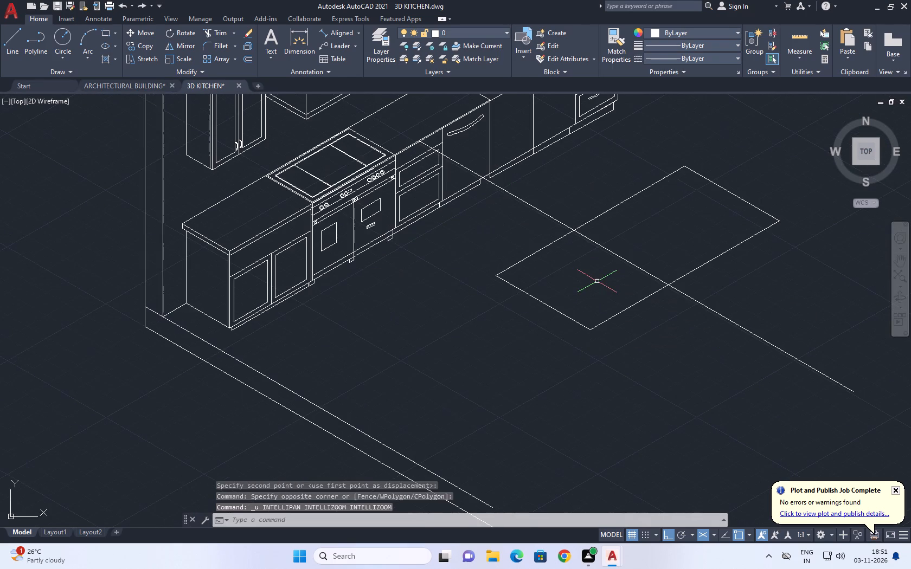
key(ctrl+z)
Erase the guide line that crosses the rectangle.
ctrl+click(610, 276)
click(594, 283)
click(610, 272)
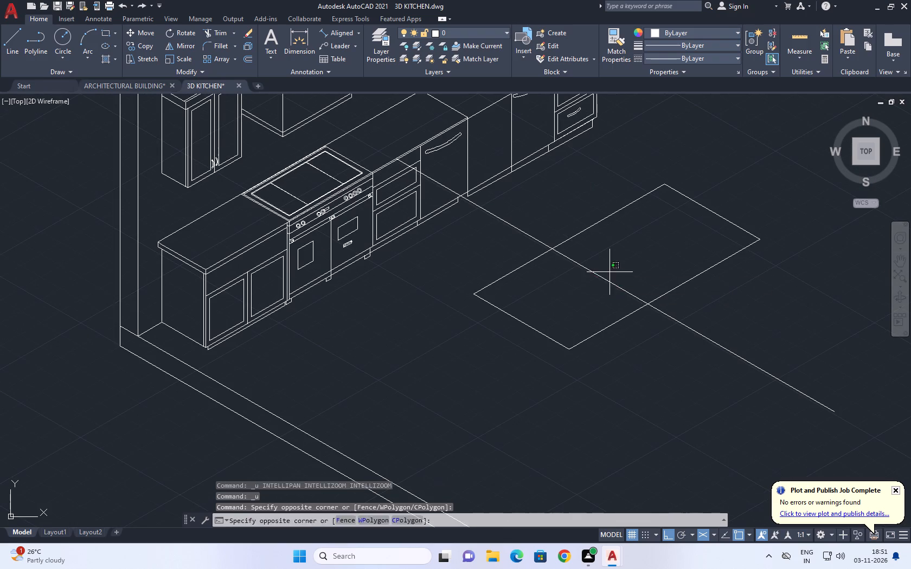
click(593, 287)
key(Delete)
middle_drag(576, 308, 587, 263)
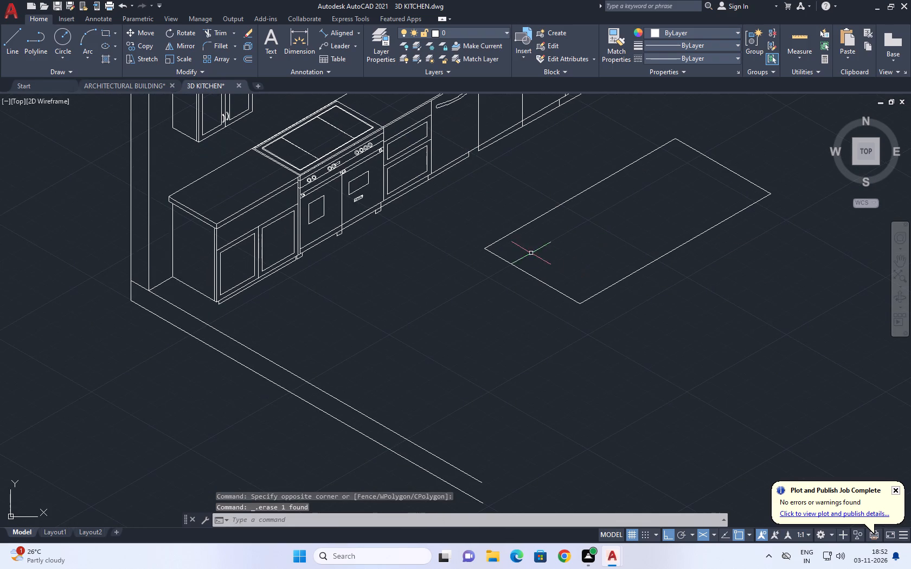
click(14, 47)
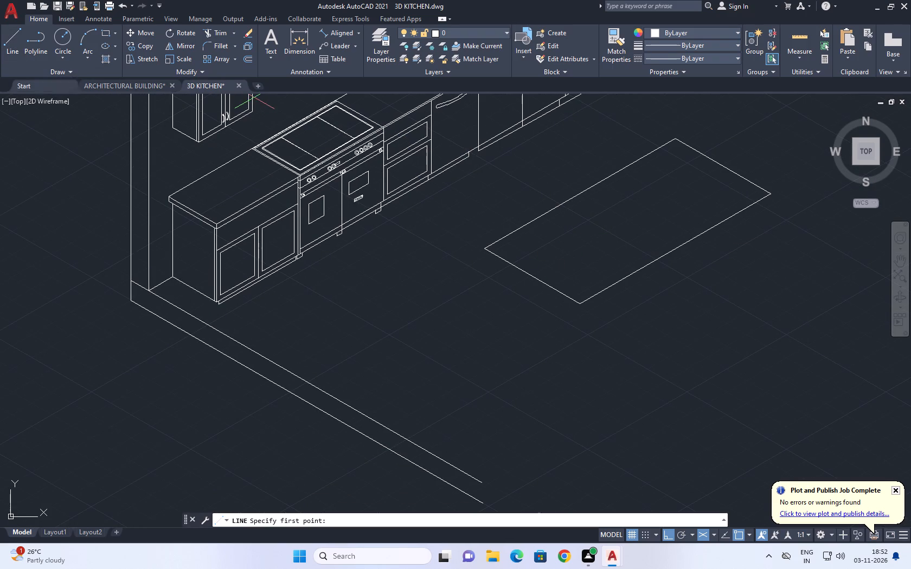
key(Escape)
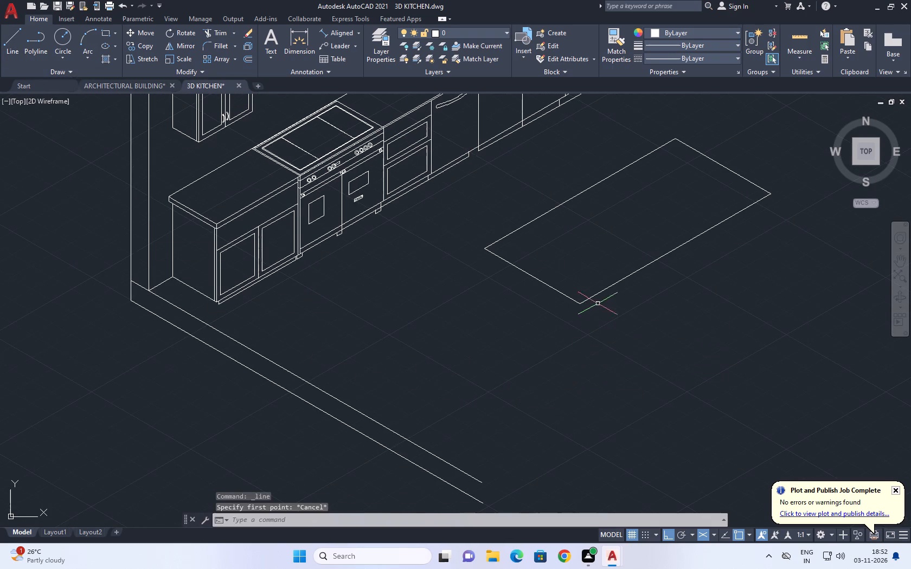
Copy the 8' by 4' rectangle from one end of its near short edge to the other, adding an adjoining rectangle away from the cabinets.
click(607, 300)
click(573, 266)
middle_drag(574, 280, 559, 283)
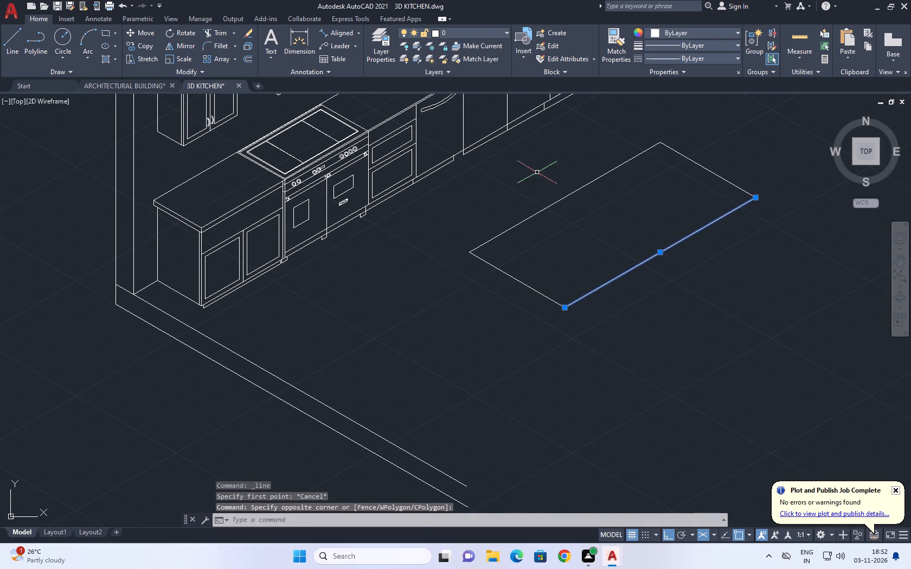
drag(537, 172, 534, 187)
click(495, 309)
click(764, 160)
drag(698, 187, 694, 194)
middle_drag(691, 206, 589, 228)
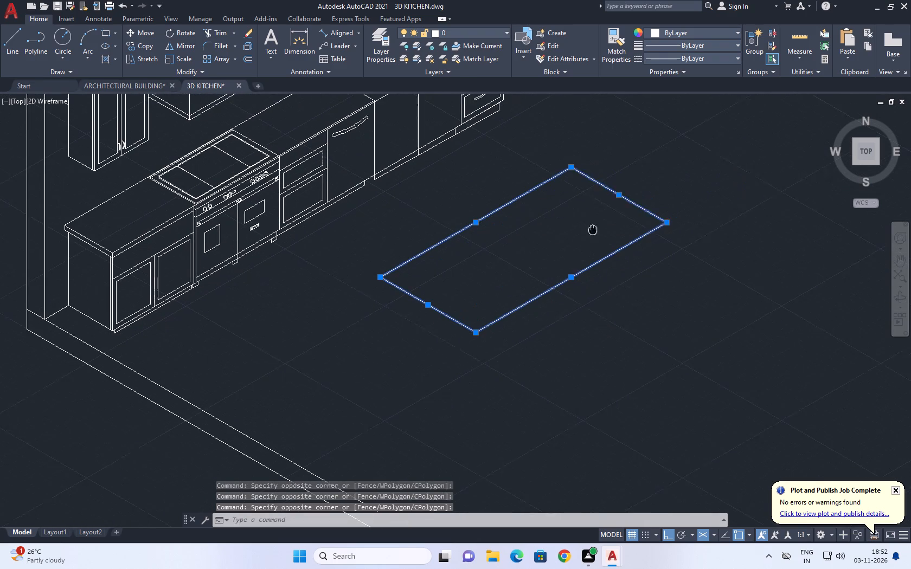
text(CO)
key(space)
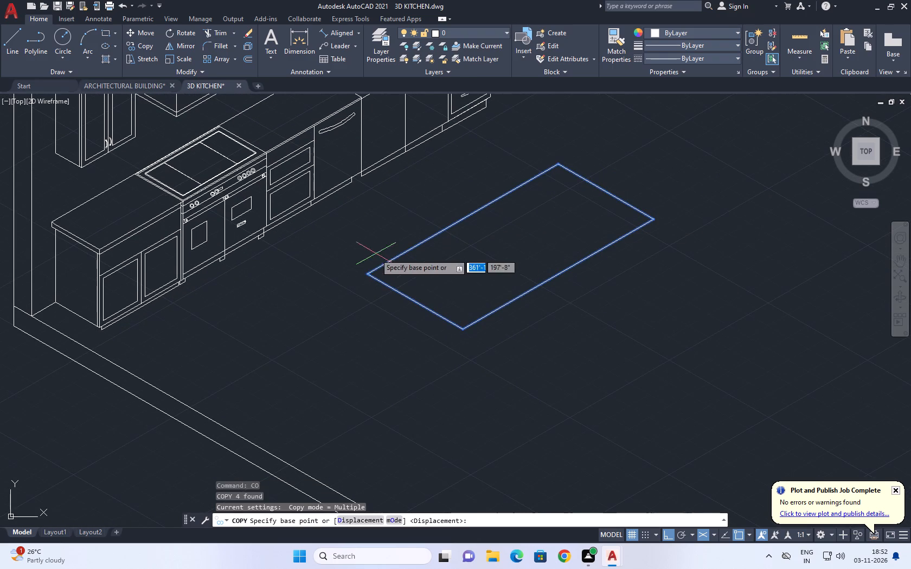
click(364, 277)
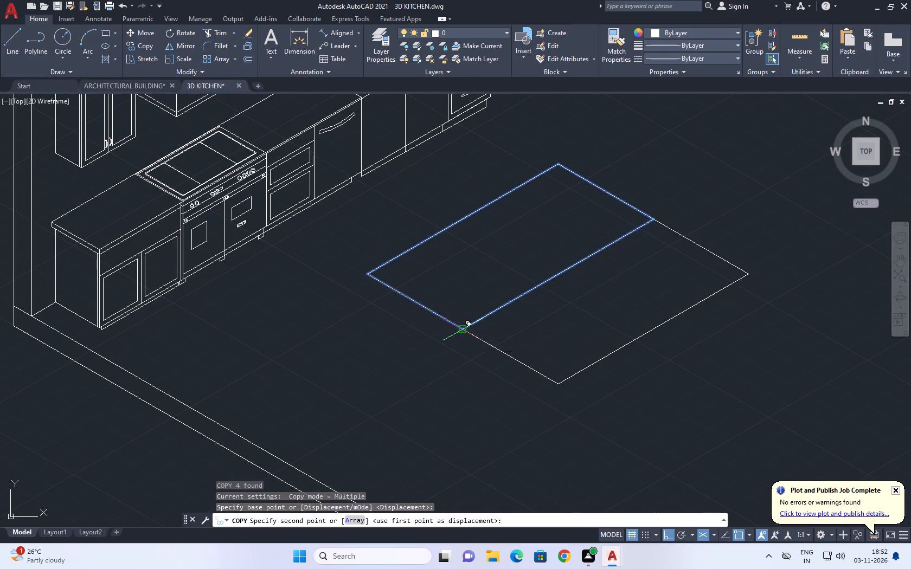
click(463, 330)
scroll(558, 326, down, 2)
key(Escape)
Draw a 4' vertical line down from the doubled rectangle's corner nearest the stove, using the right isoplane.
middle_drag(456, 378, 560, 307)
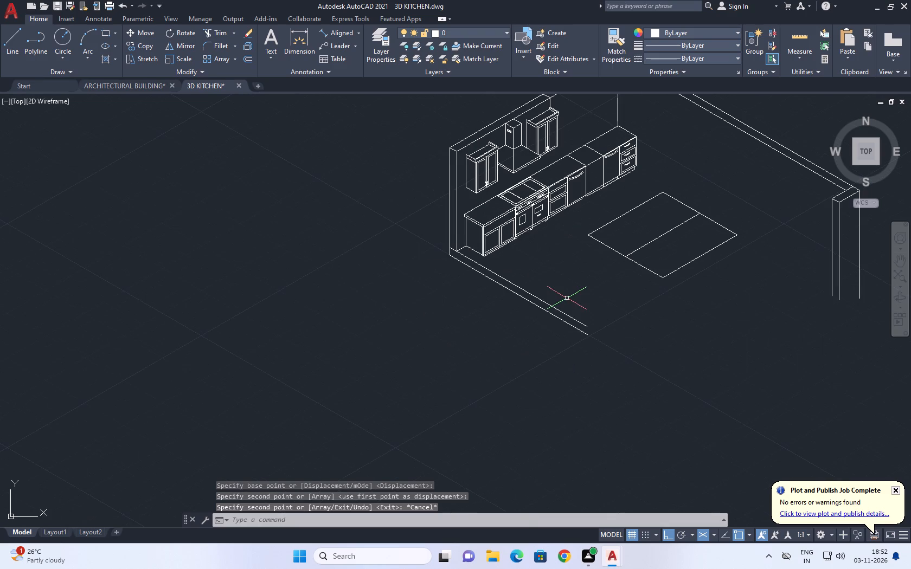
key(l)
key(space)
scroll(596, 238, up, 1)
click(584, 236)
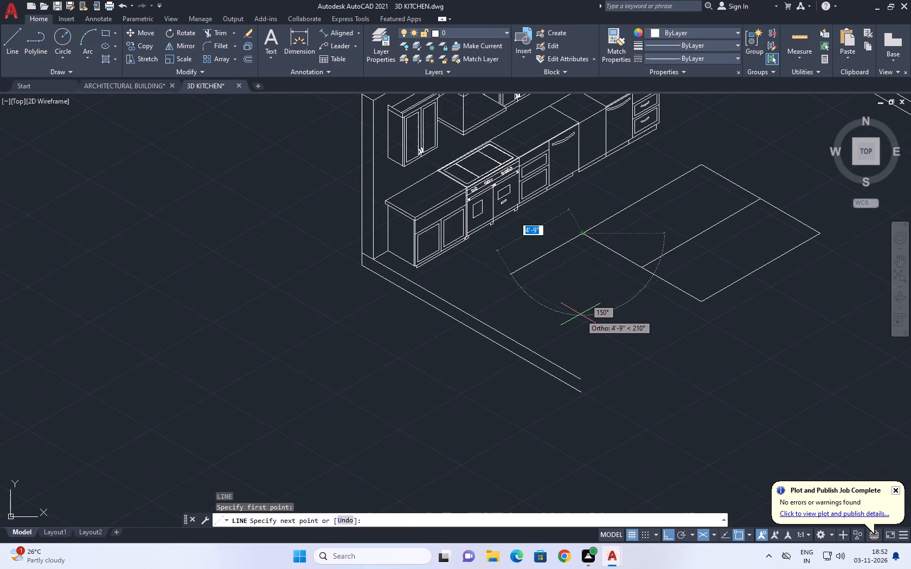
key(F5)
scroll(579, 305, up, 1)
middle_drag(580, 322, 559, 263)
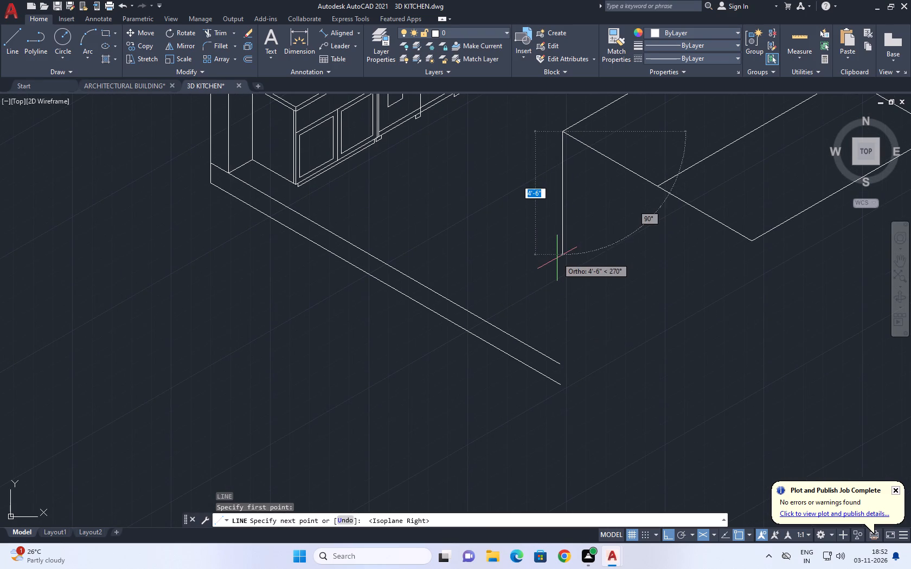
scroll(557, 261, up, 1)
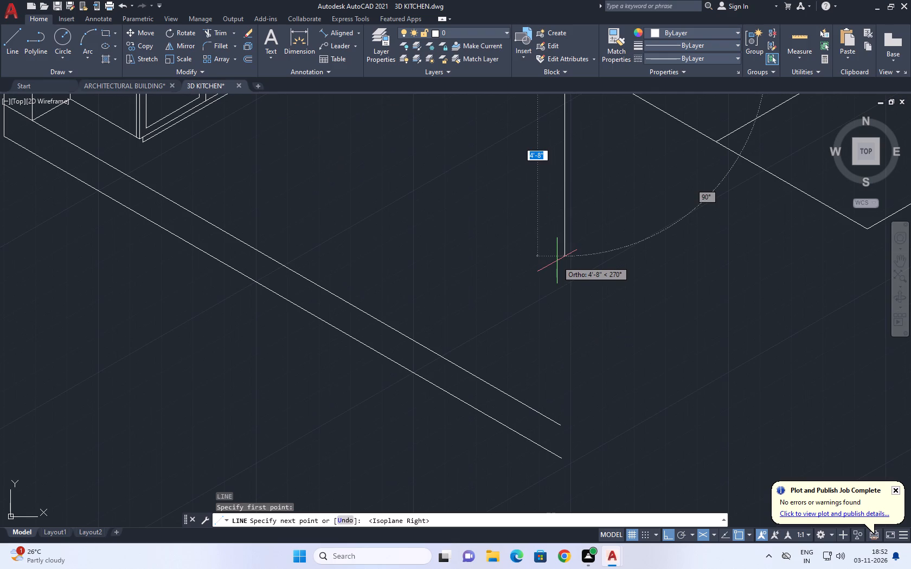
middle_drag(557, 261, 549, 266)
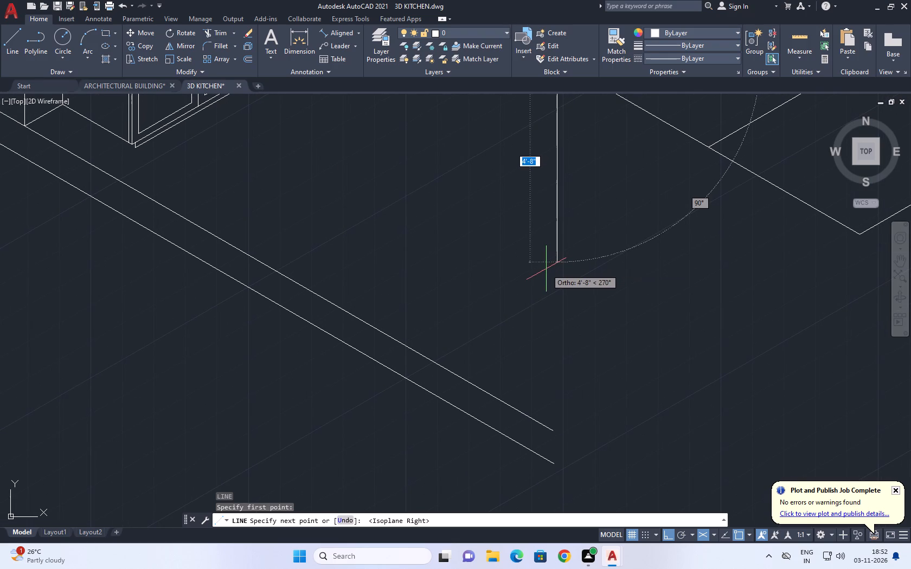
scroll(546, 269, down, 1)
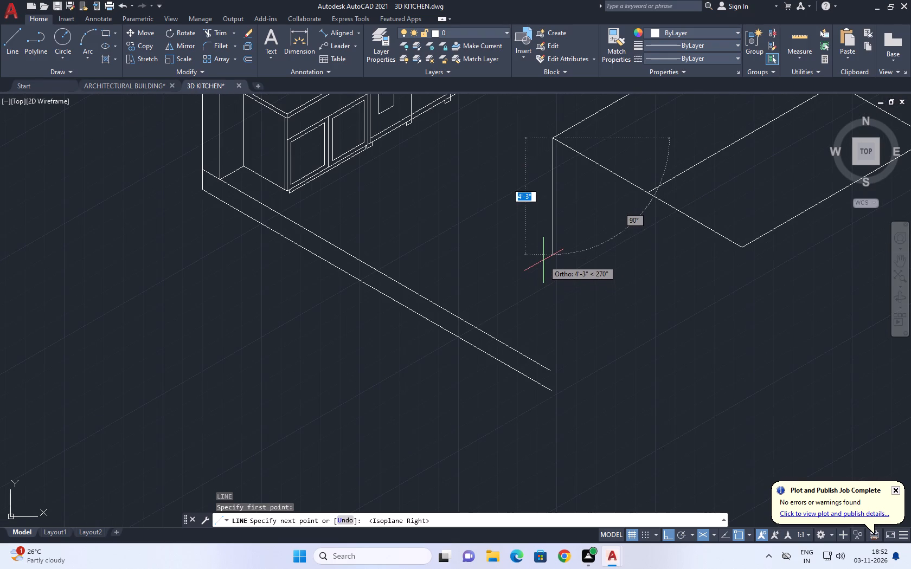
text(4')
key(space)
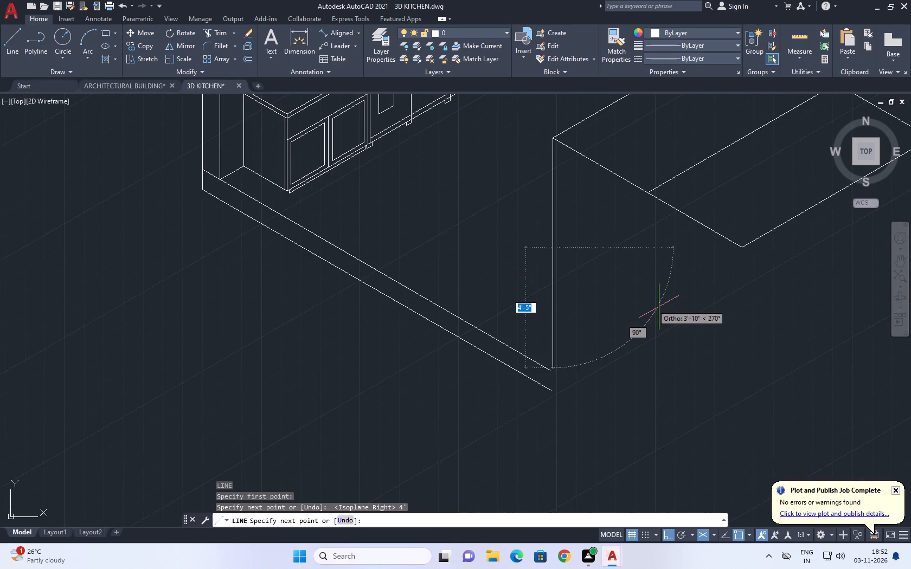
Continue from the vertical's lower end with a bottom edge about 8' long, parallel to the two joined short edges above, in the left isoplane.
key(F5)
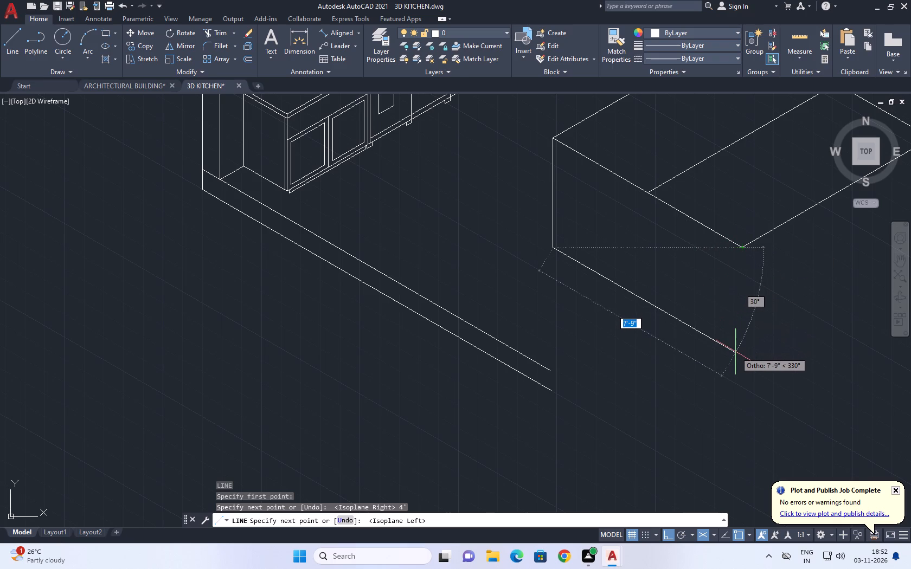
scroll(735, 352, down, 2)
middle_drag(736, 311, 673, 316)
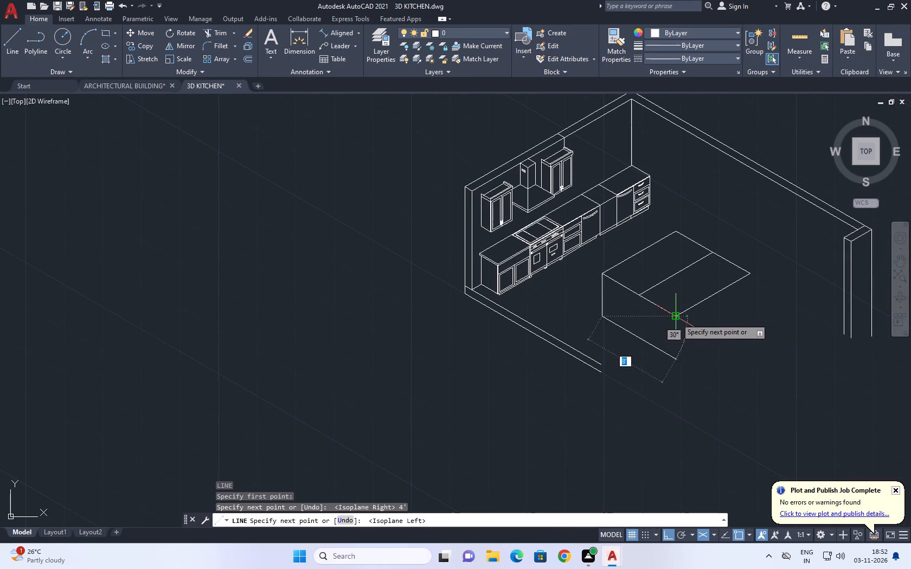
click(676, 355)
key(space)
Draw a vertical line from the doubled rectangle's front corner down past the bottom edge.
text(L)
key(space)
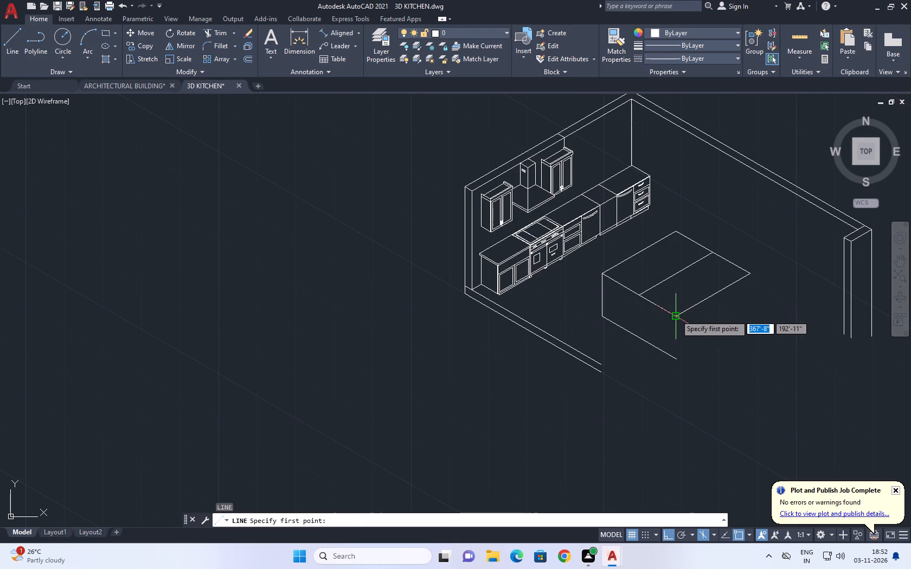
click(676, 315)
click(666, 385)
key(Escape)
Trim the overhanging ends of the bottom edge and the front vertical where they cross.
key(t)
key(r)
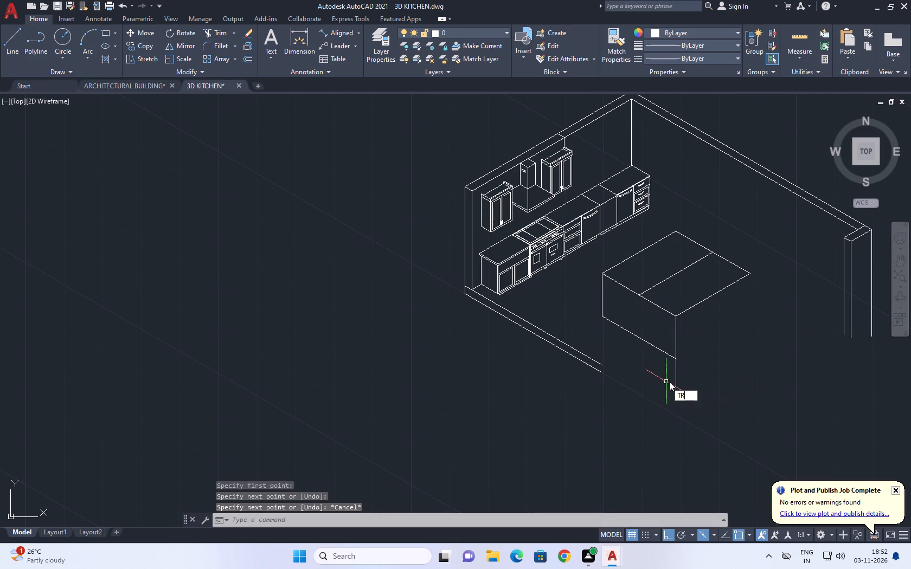
key(space)
scroll(681, 368, up, 4)
scroll(615, 345, up, 4)
click(702, 329)
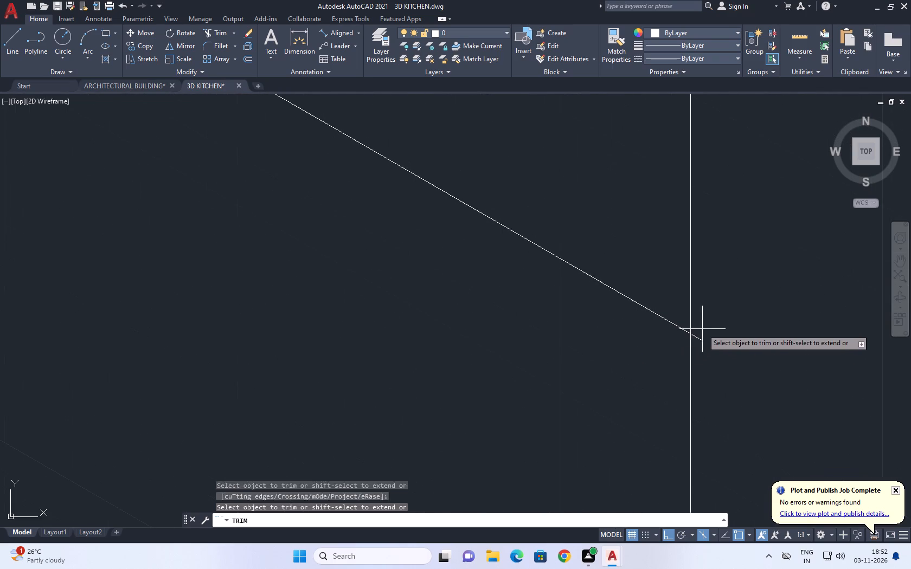
drag(673, 363, 665, 369)
scroll(665, 370, down, 9)
key(Escape)
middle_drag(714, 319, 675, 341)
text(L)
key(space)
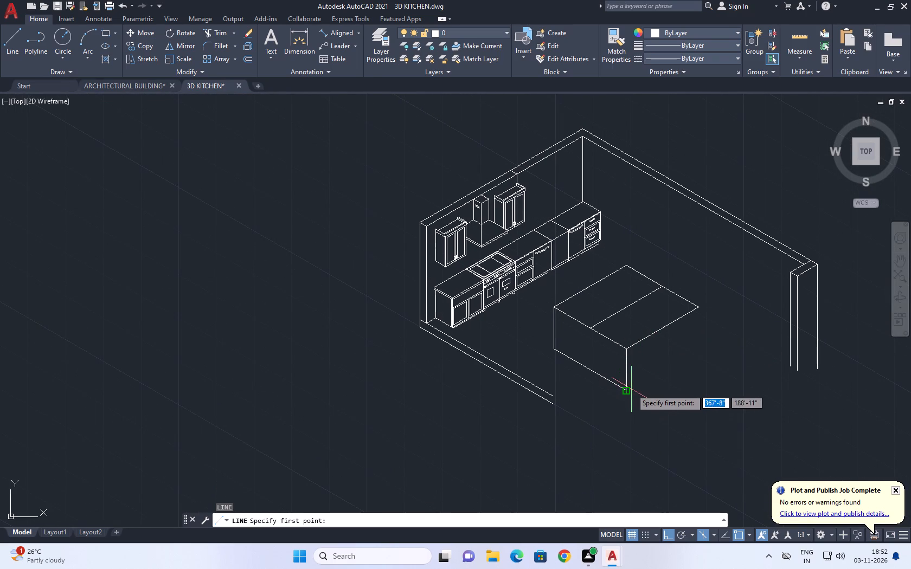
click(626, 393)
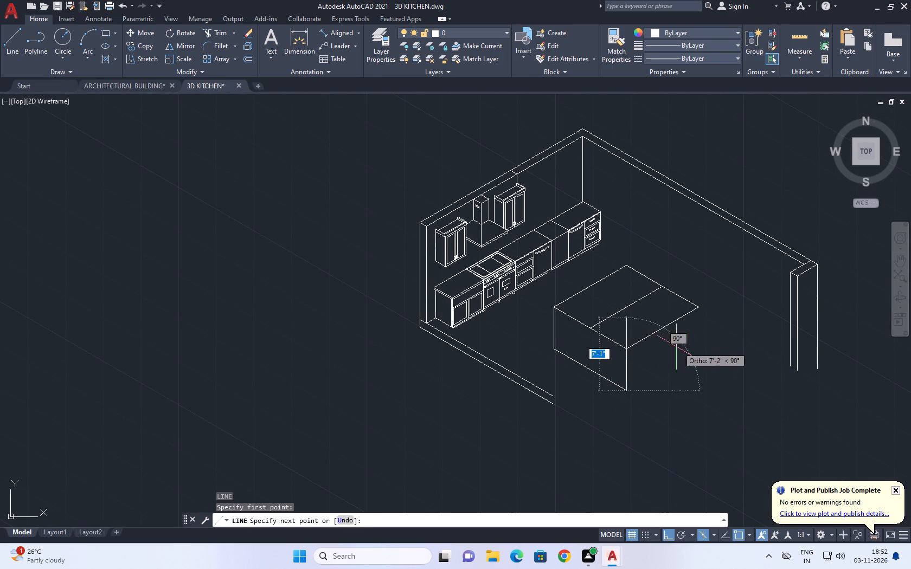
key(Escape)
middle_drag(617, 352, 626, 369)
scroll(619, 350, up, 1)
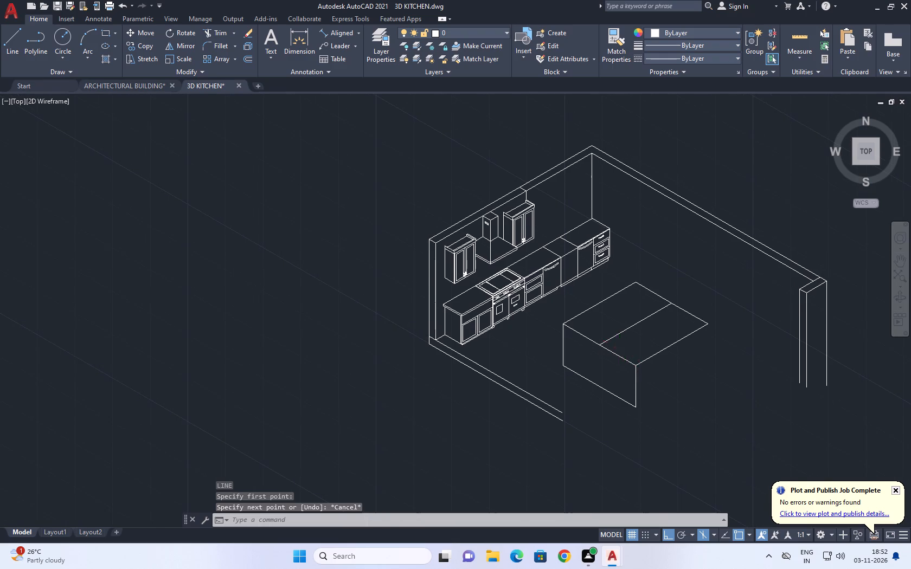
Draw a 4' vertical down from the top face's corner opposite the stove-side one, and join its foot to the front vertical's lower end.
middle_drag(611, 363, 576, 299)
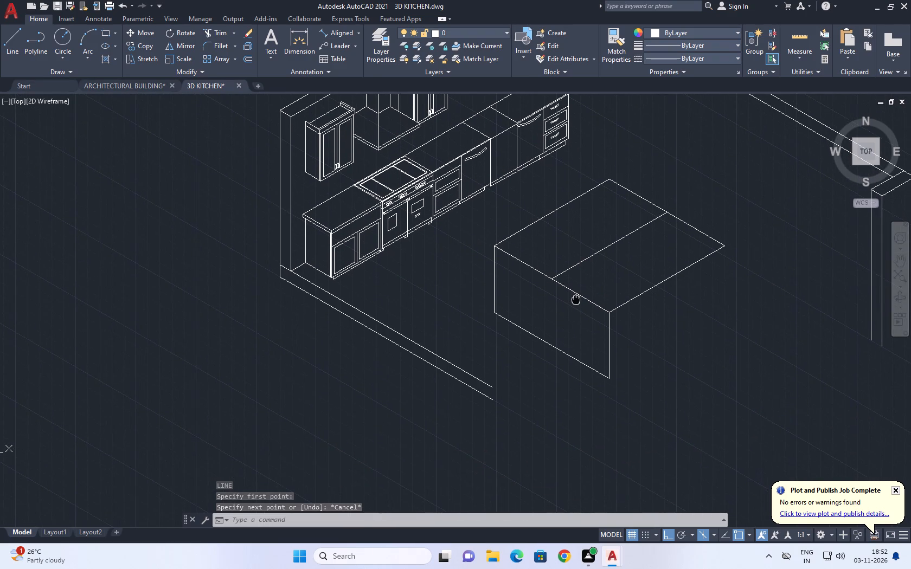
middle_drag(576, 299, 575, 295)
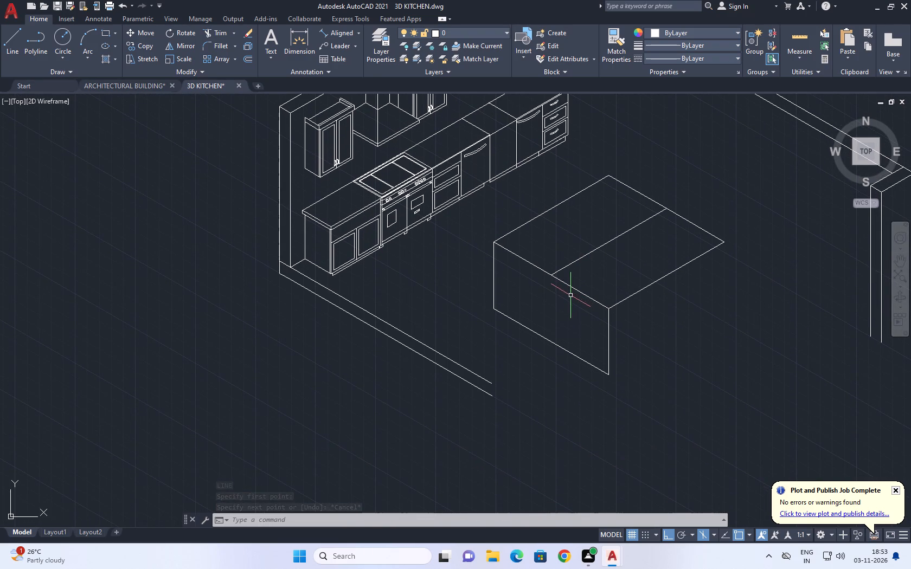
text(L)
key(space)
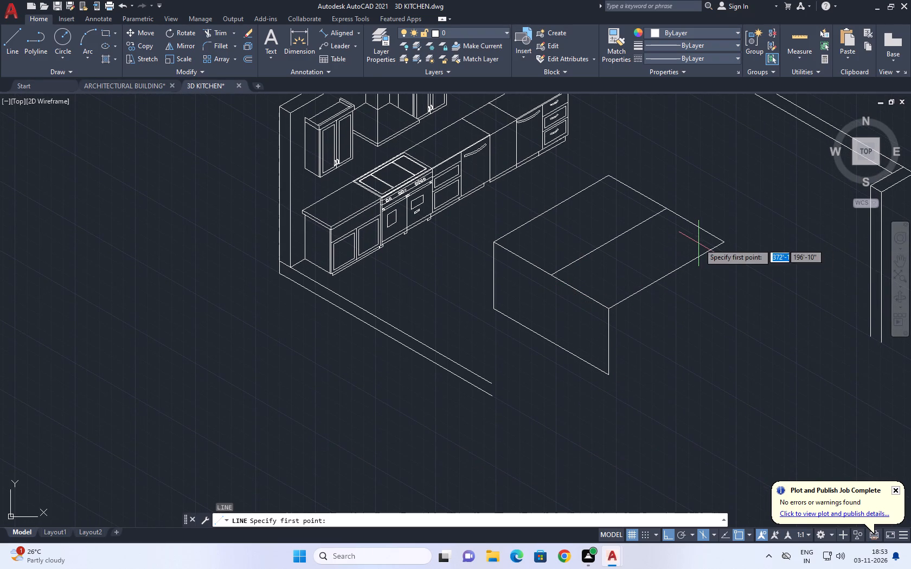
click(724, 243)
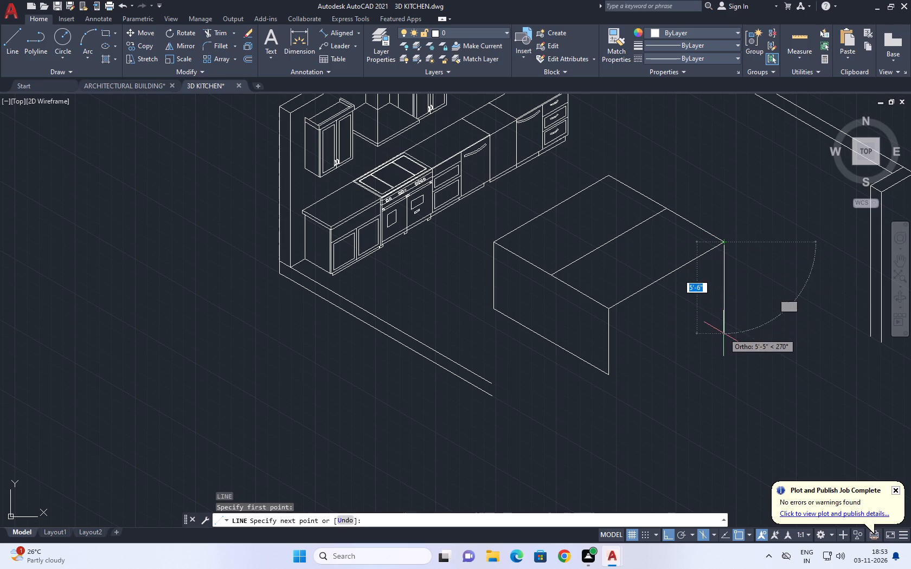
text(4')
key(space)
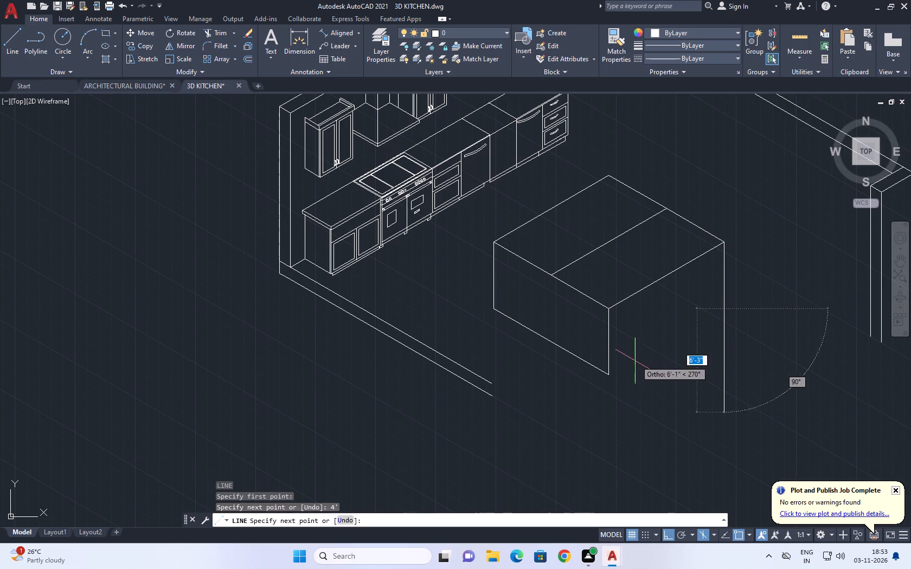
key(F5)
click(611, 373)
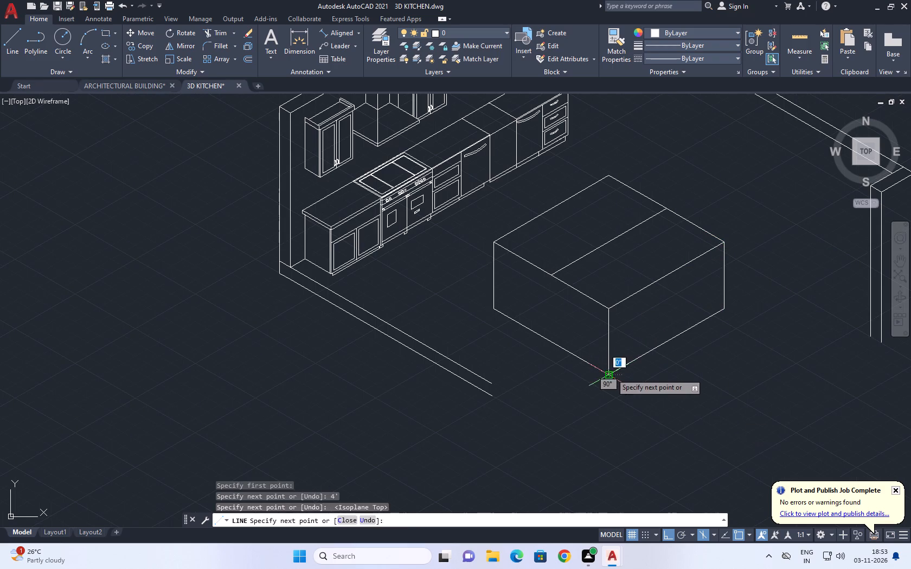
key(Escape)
Erase the dividing line across the middle of the block's top face.
click(592, 267)
click(573, 235)
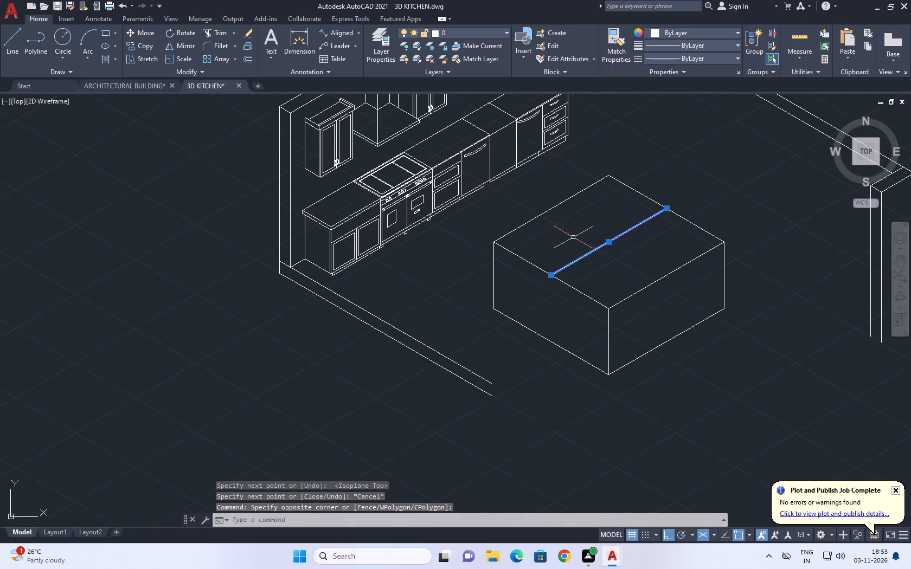
middle_drag(575, 241, 583, 275)
key(Delete)
middle_drag(599, 292, 572, 216)
scroll(572, 212, down, 1)
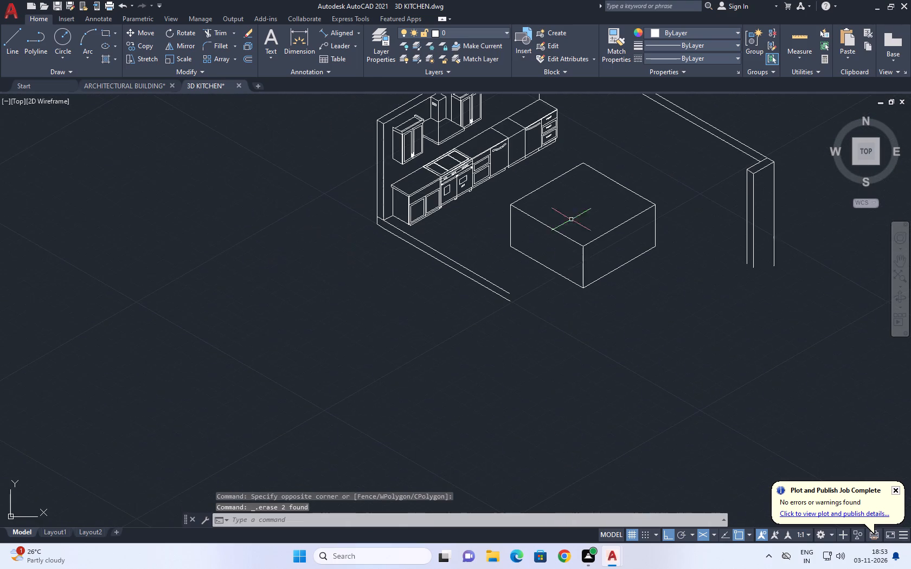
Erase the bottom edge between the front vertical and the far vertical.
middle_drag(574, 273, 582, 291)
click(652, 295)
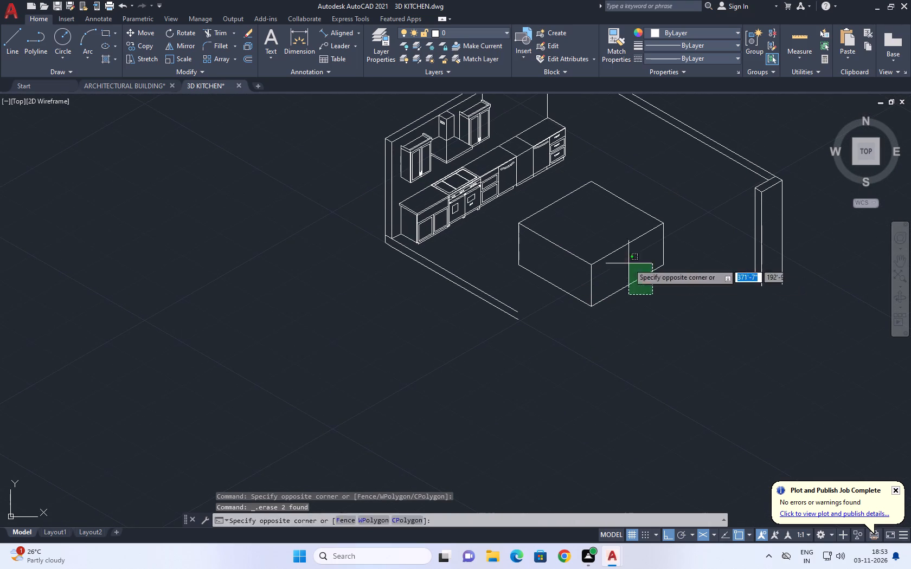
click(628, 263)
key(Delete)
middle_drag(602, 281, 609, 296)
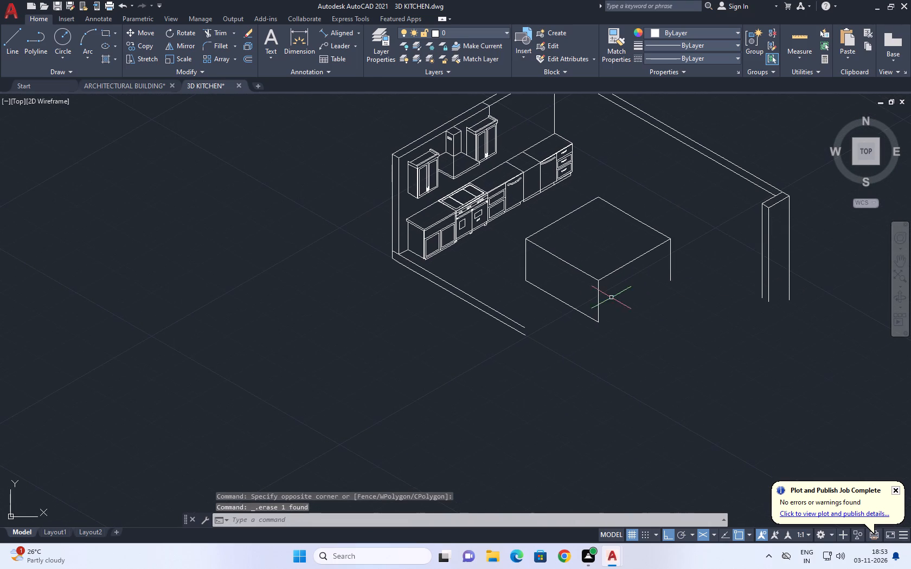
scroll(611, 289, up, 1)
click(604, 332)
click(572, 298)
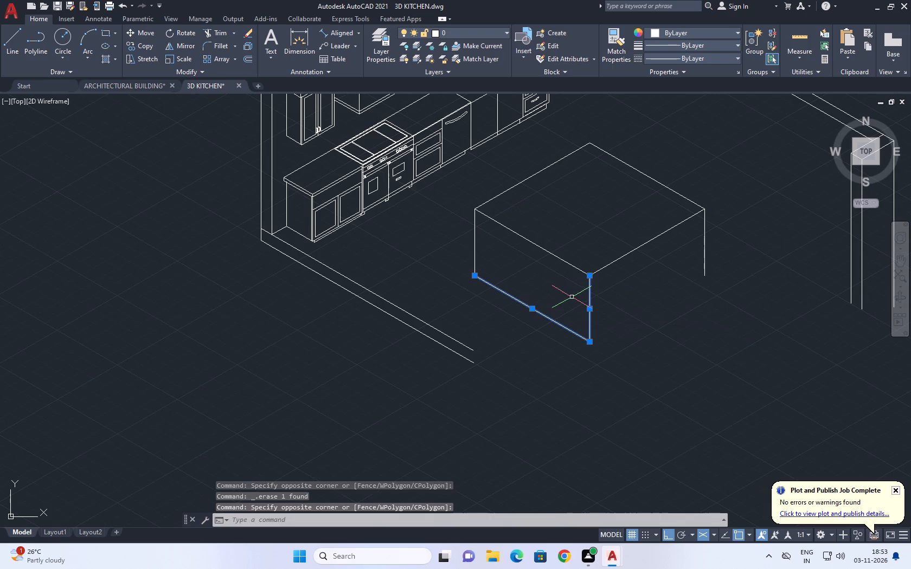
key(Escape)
Copy the front vertical, the far vertical and the top edge joining them 3" inward along the adjacent top edge.
click(600, 300)
click(569, 294)
click(614, 267)
click(613, 250)
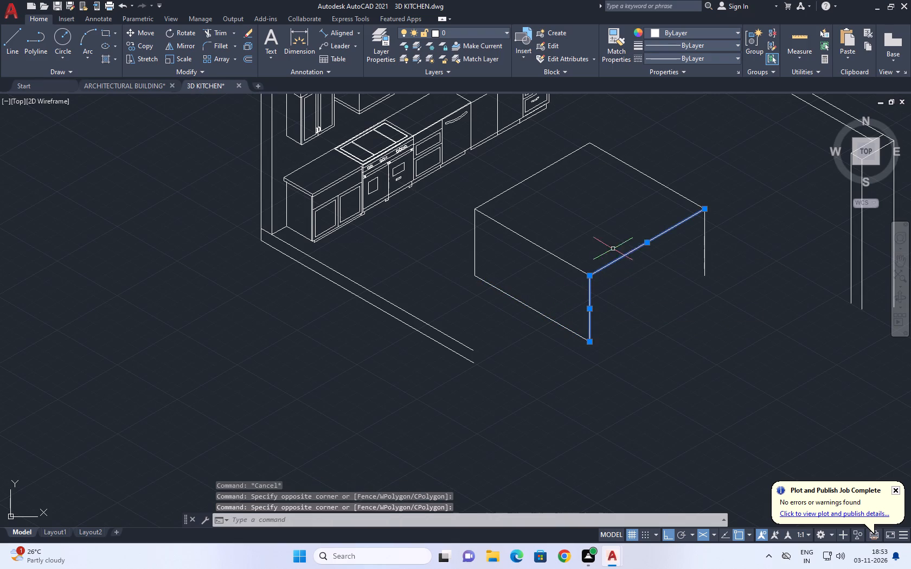
click(703, 237)
middle_drag(693, 244, 702, 269)
text(CO)
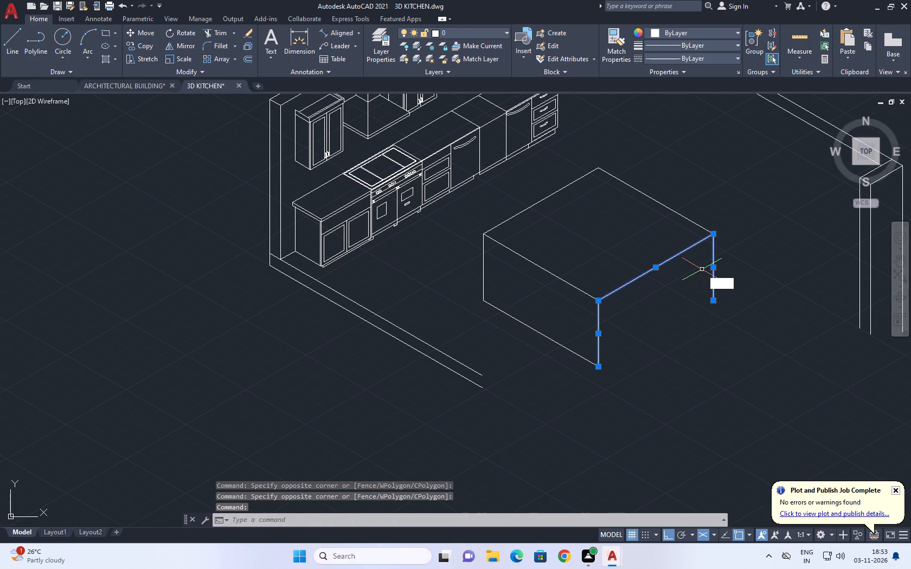
key(space)
scroll(620, 275, up, 2)
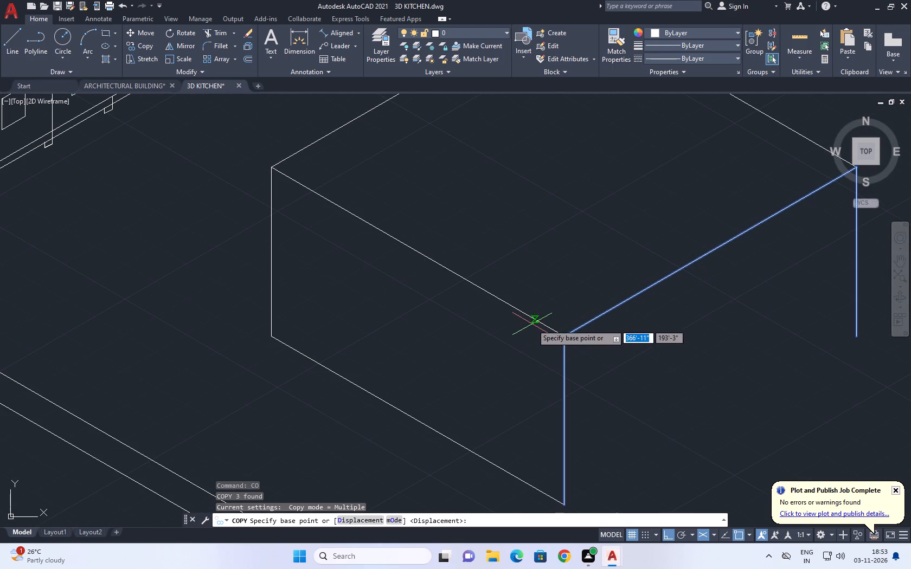
click(564, 337)
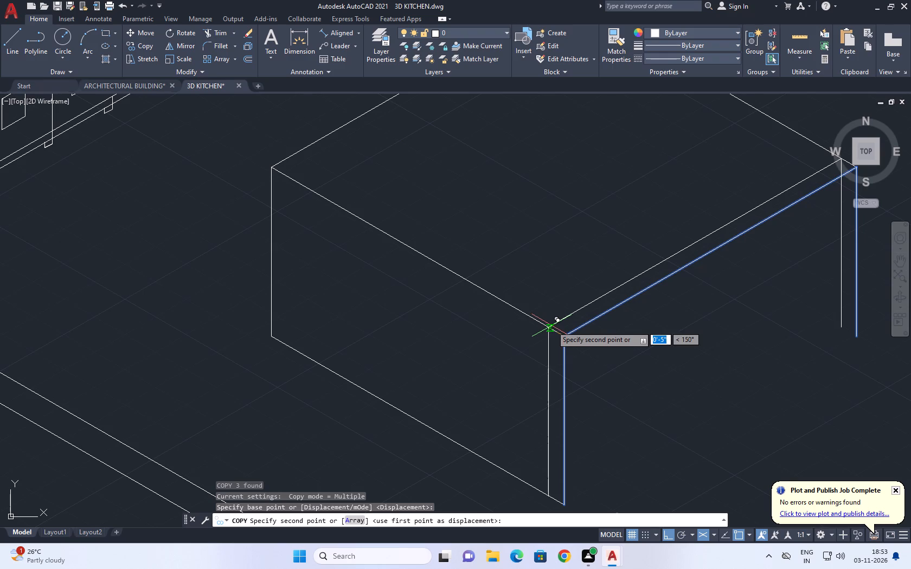
key(3)
key(Return)
key(Escape)
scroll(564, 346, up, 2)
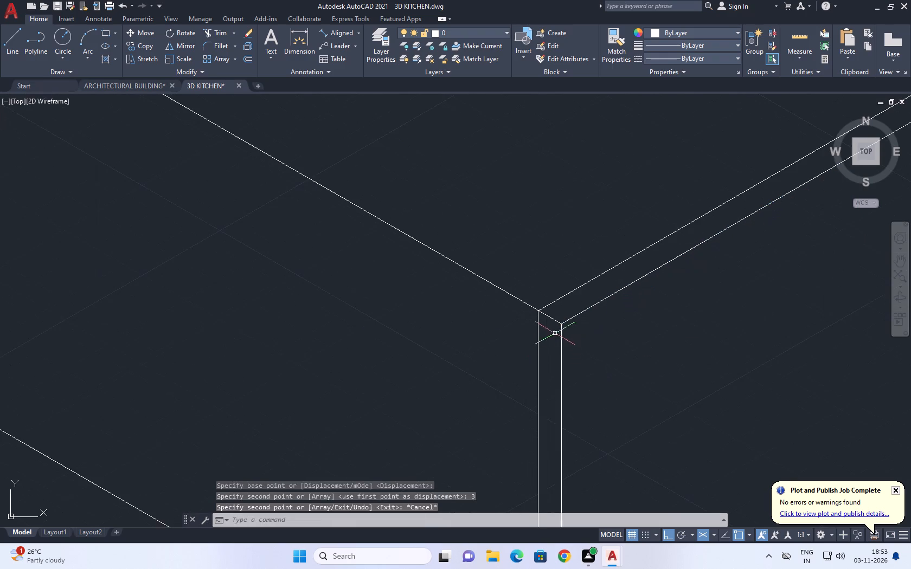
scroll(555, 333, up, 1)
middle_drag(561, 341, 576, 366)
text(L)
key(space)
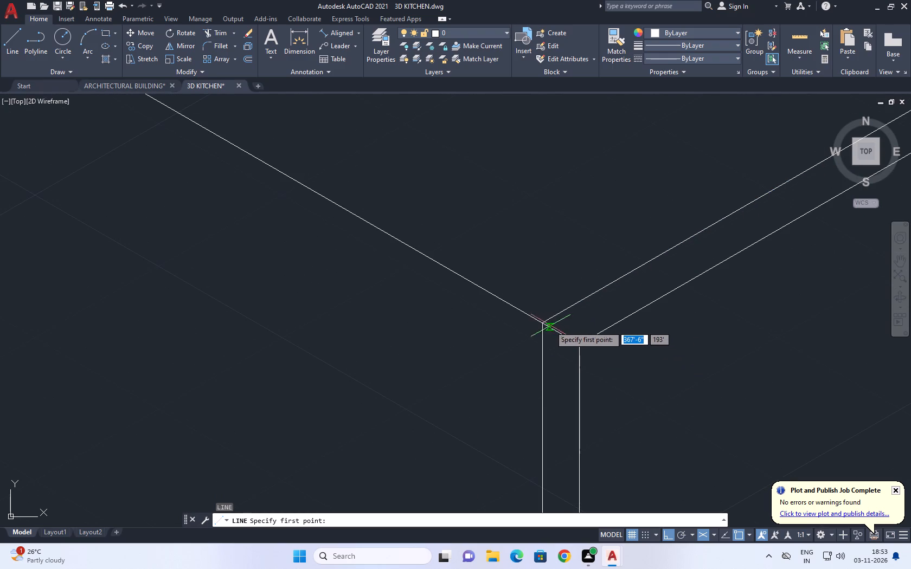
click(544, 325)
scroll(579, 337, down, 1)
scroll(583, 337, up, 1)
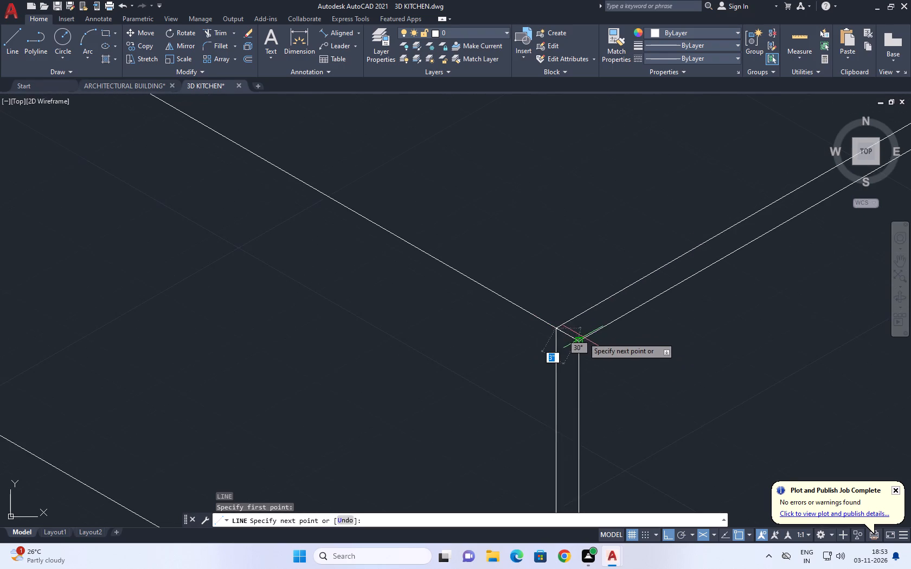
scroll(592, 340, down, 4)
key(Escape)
Draw a line about 7" long from the copied front vertical's lower end, parallel to the doubled top edge, past the outer vertical.
scroll(588, 361, up, 2)
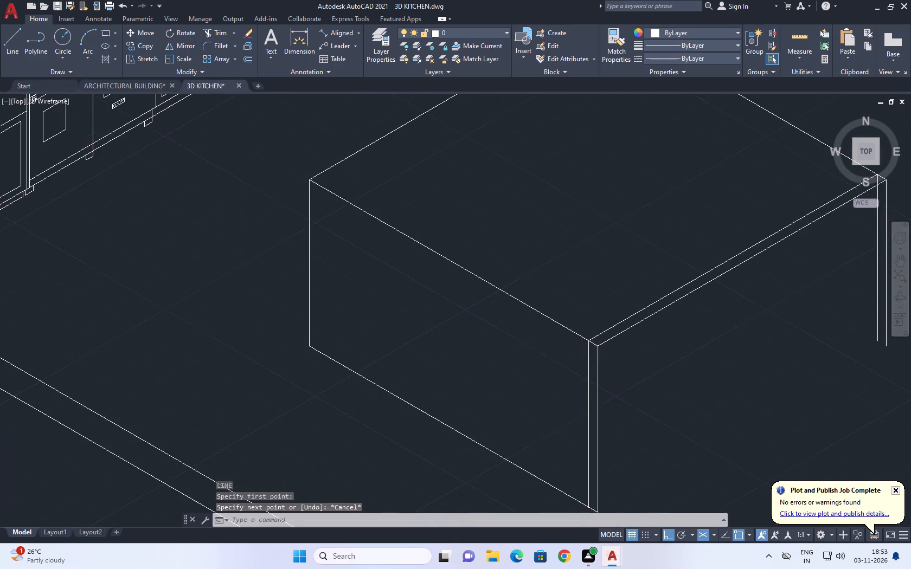
scroll(597, 365, down, 2)
text(L)
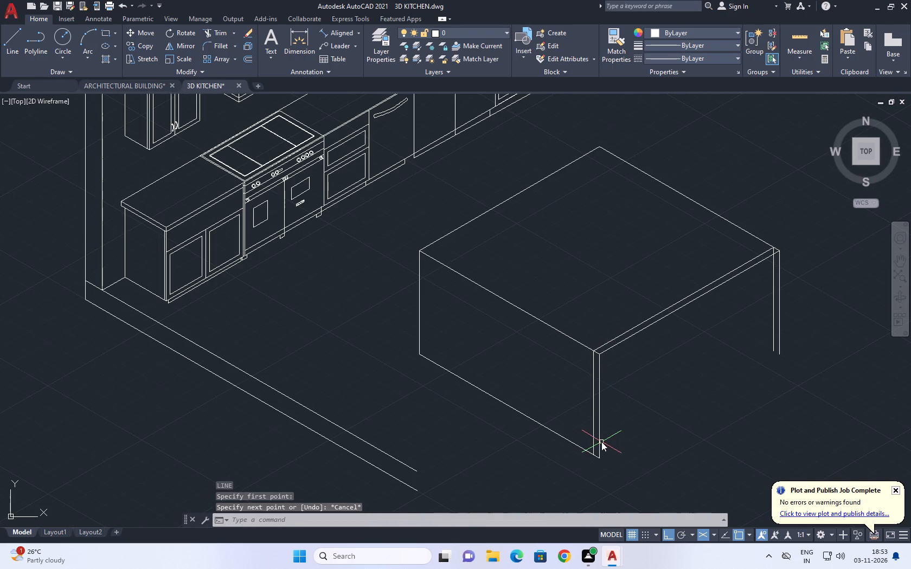
key(space)
middle_drag(596, 452, 582, 378)
scroll(577, 418, up, 2)
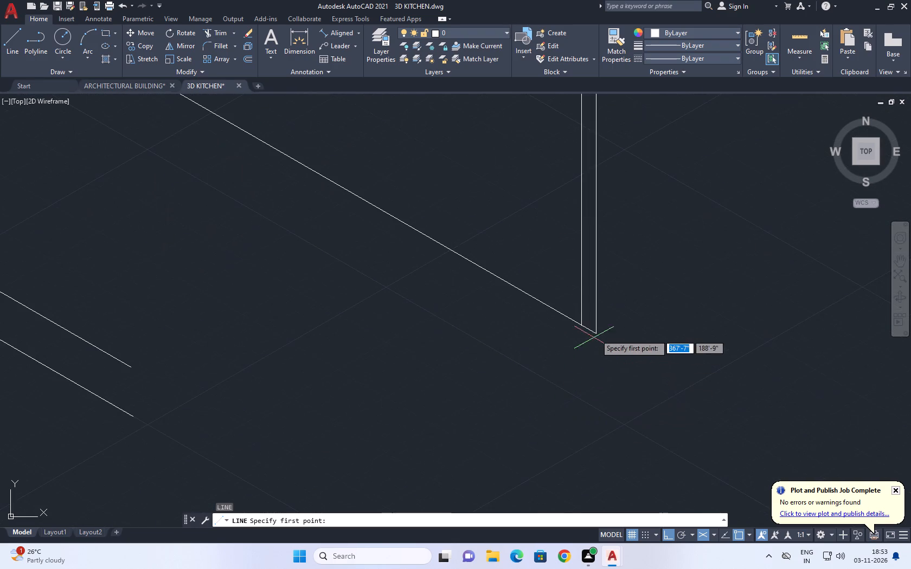
scroll(594, 322, up, 1)
click(571, 331)
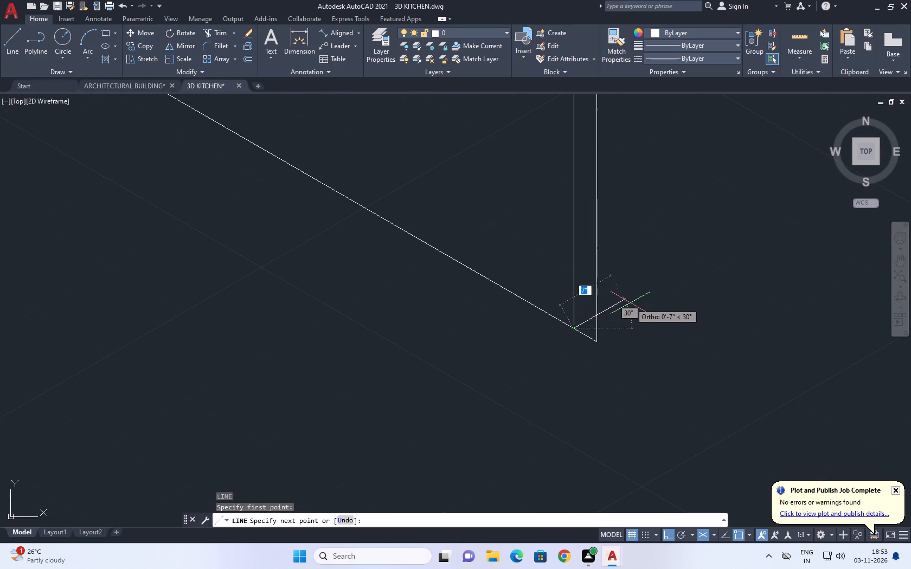
click(630, 303)
key(Escape)
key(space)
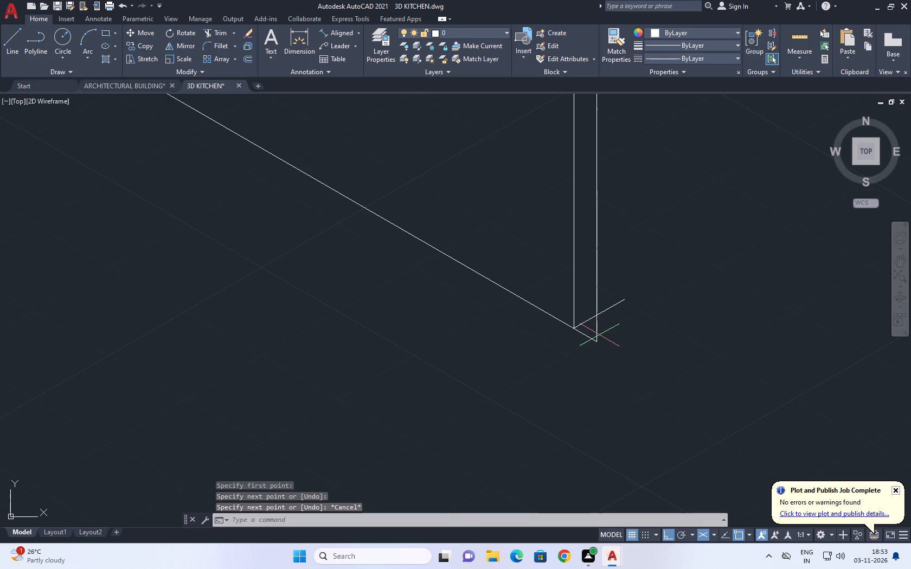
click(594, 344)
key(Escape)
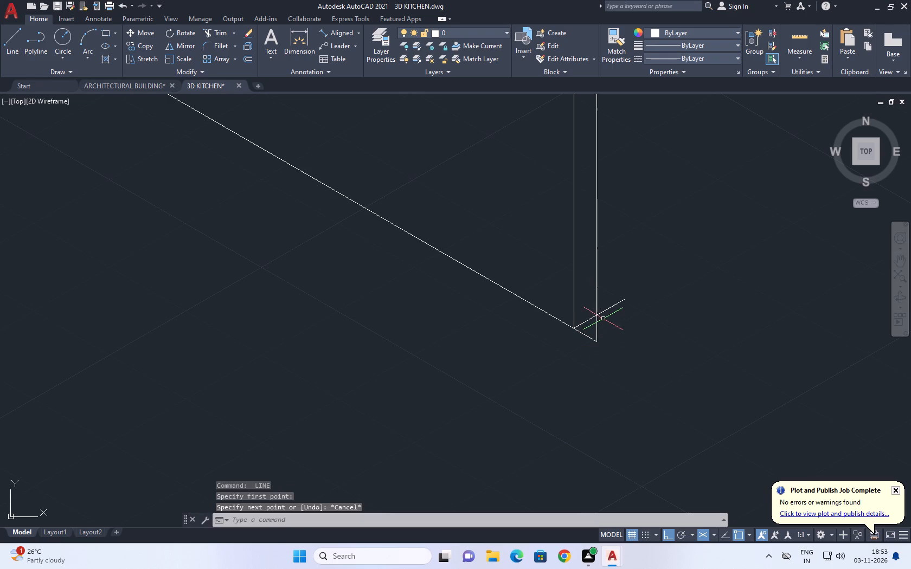
Trim the overhanging lines at the front leg's foot so it closes with the short slanted line.
text(TR)
key(space)
click(610, 298)
click(588, 343)
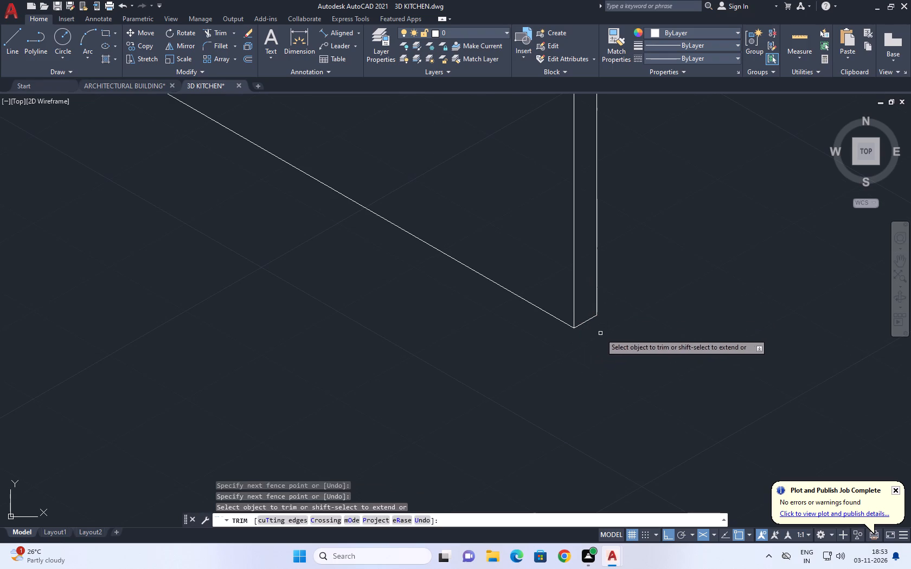
scroll(601, 333, down, 4)
middle_drag(628, 284, 624, 324)
scroll(614, 326, up, 2)
key(Escape)
Extend the lower line of the doubled top edge to the front leg's inner vertical.
scroll(561, 288, up, 2)
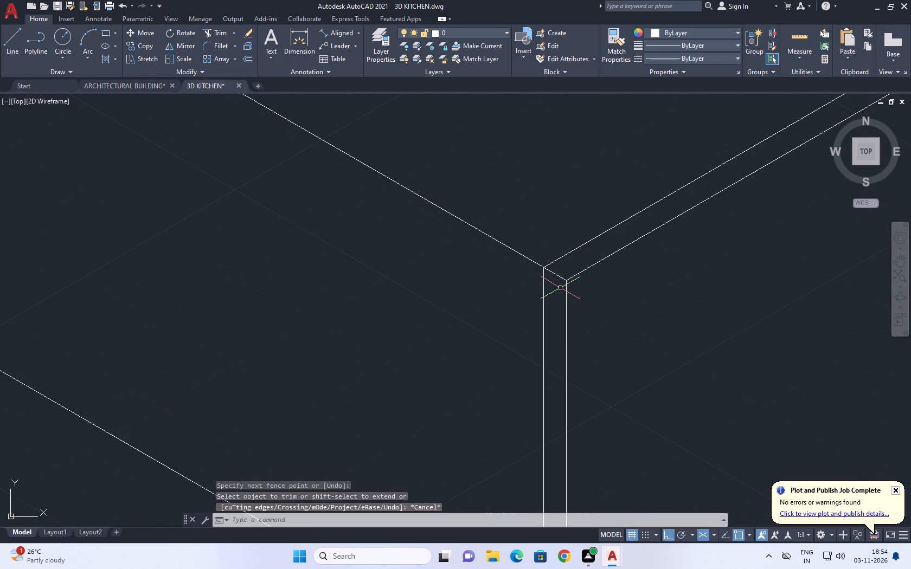
text(EX)
key(space)
click(575, 279)
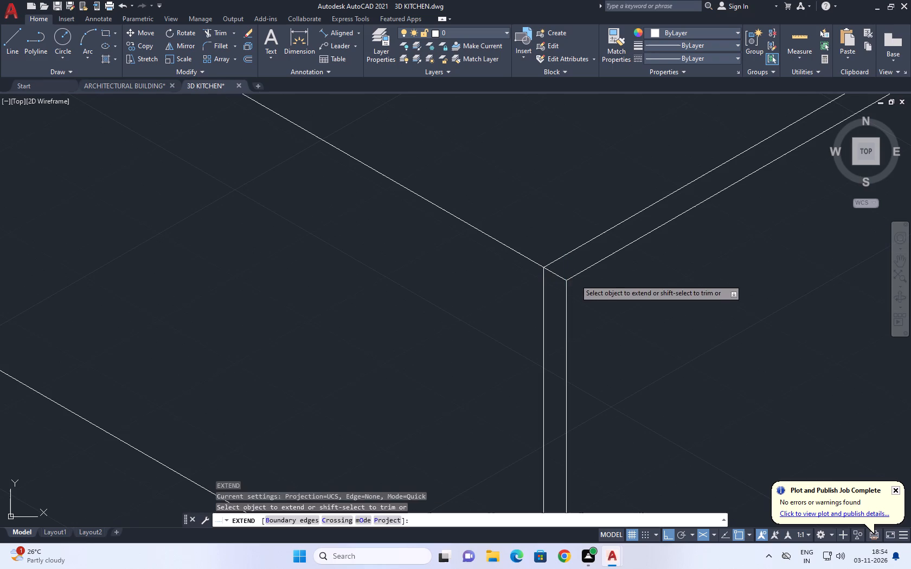
click(576, 271)
key(Escape)
Trim the short slanted segment between the two lines of the doubled top edge at the front corner.
middle_drag(557, 279, 563, 314)
text(TR)
key(space)
click(562, 304)
click(559, 318)
scroll(580, 307, down, 2)
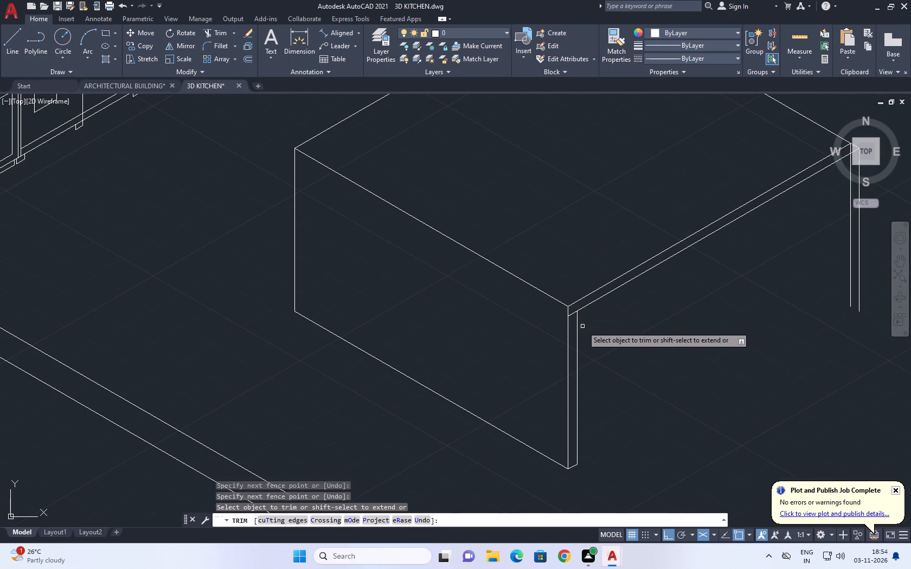
key(Escape)
Erase the two verticals hanging from the doubled top edge's far end.
middle_drag(611, 319, 542, 351)
scroll(534, 356, down, 1)
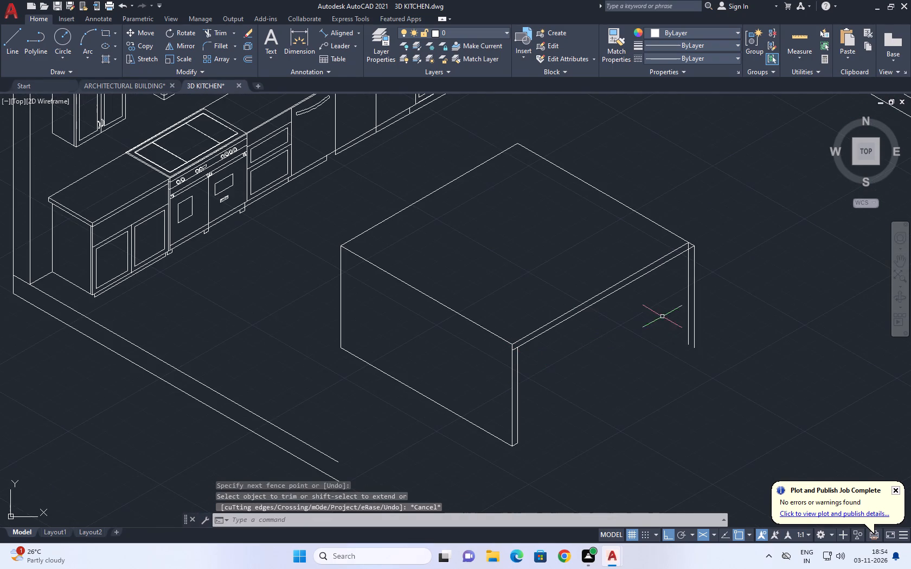
middle_drag(670, 321, 659, 346)
scroll(681, 277, up, 1)
click(692, 300)
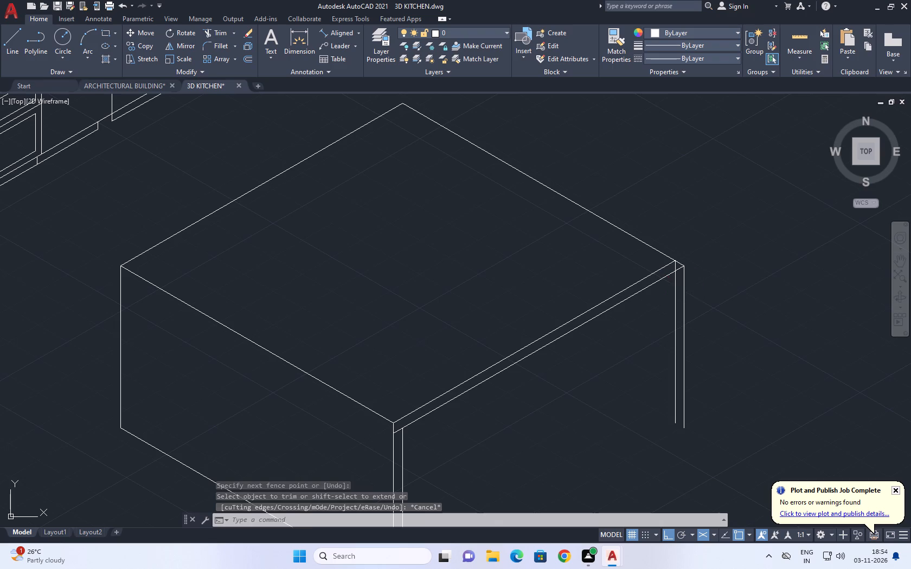
drag(663, 327, 654, 337)
key(Delete)
Copy the front leg's two verticals and foot line along the doubled top edge, from the front corner to just short of the far corner.
middle_drag(614, 385, 615, 214)
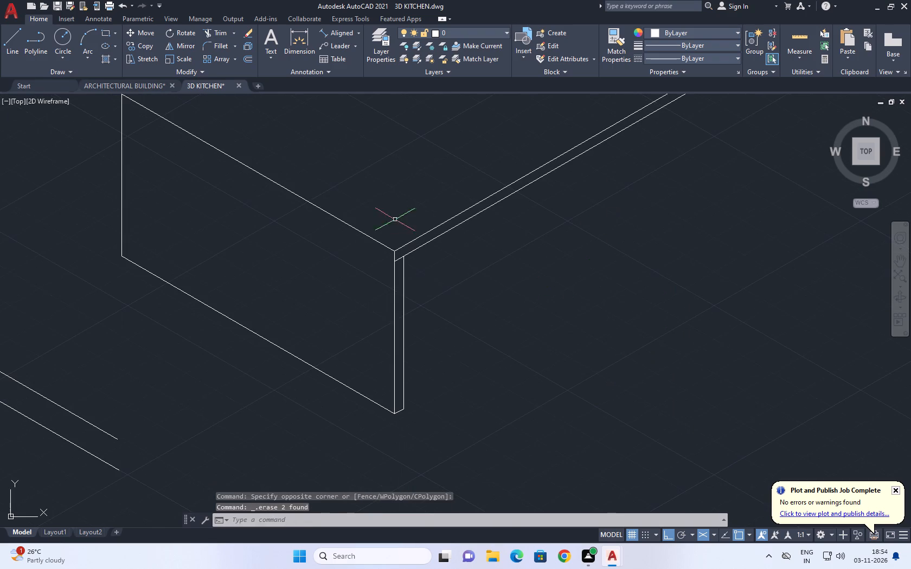
click(389, 214)
click(440, 423)
middle_drag(406, 373, 409, 400)
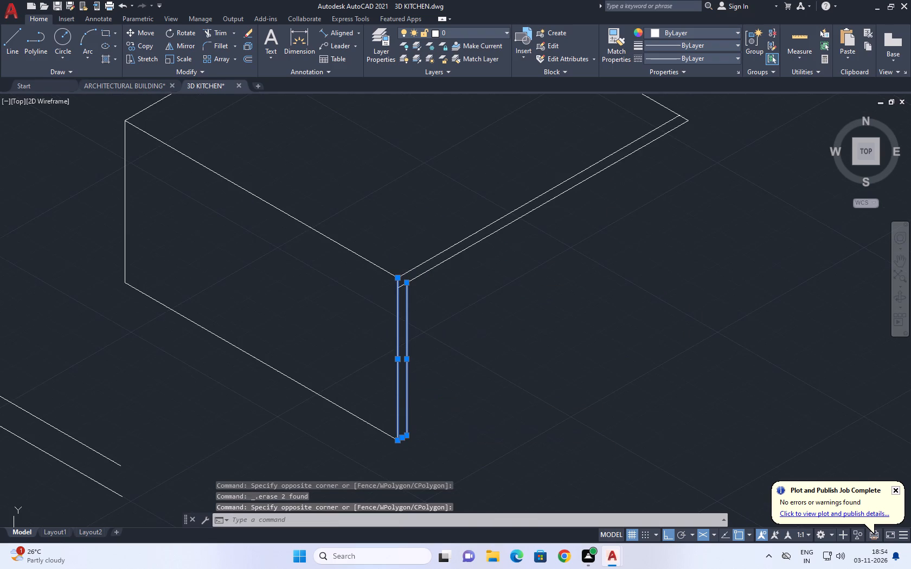
middle_drag(409, 400, 410, 400)
key(c)
key(o)
key(space)
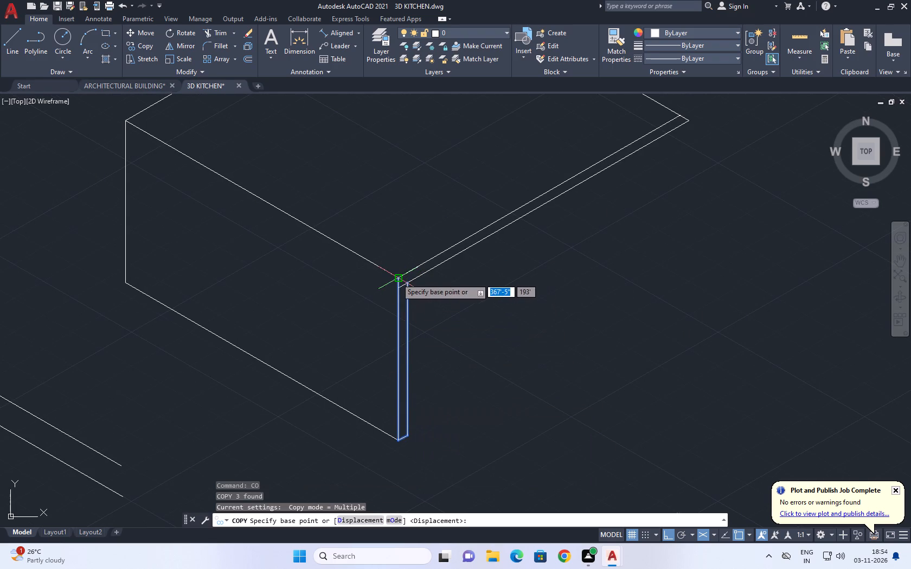
click(396, 278)
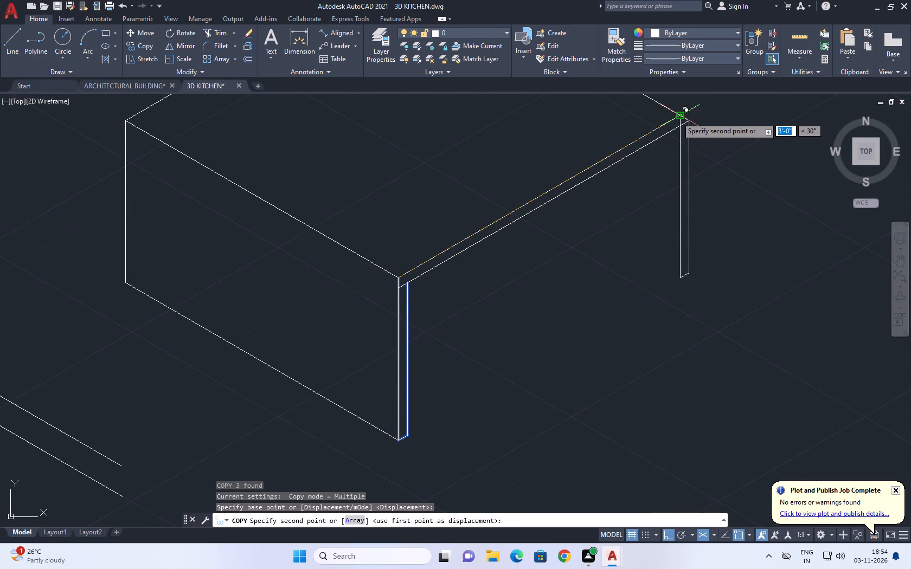
click(671, 122)
key(Escape)
Place the copied leg along the doubled top edge, just short of its far corner.
click(662, 111)
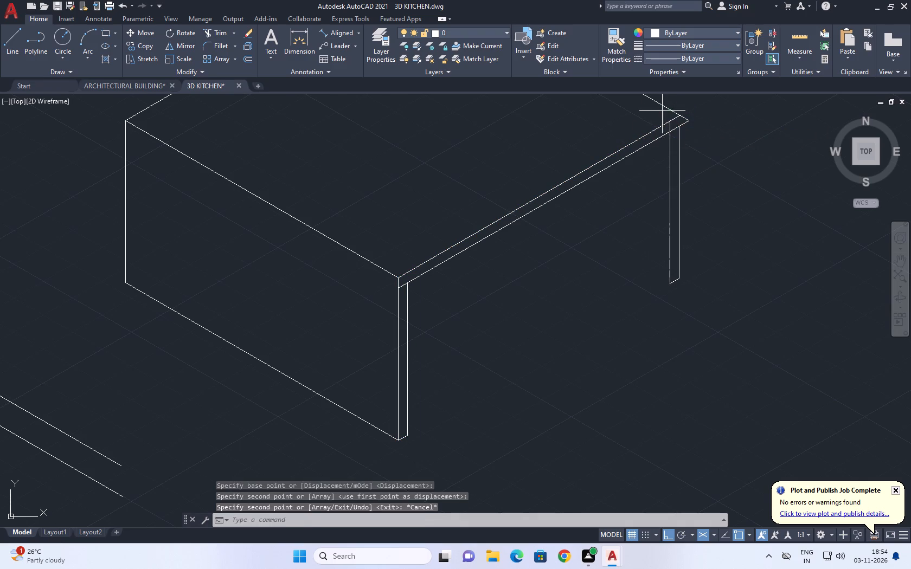
Move the copied leg along the doubled top edge so its top sits at the edge's far end.
drag(689, 309, 689, 305)
middle_drag(670, 211, 657, 284)
key(m)
key(space)
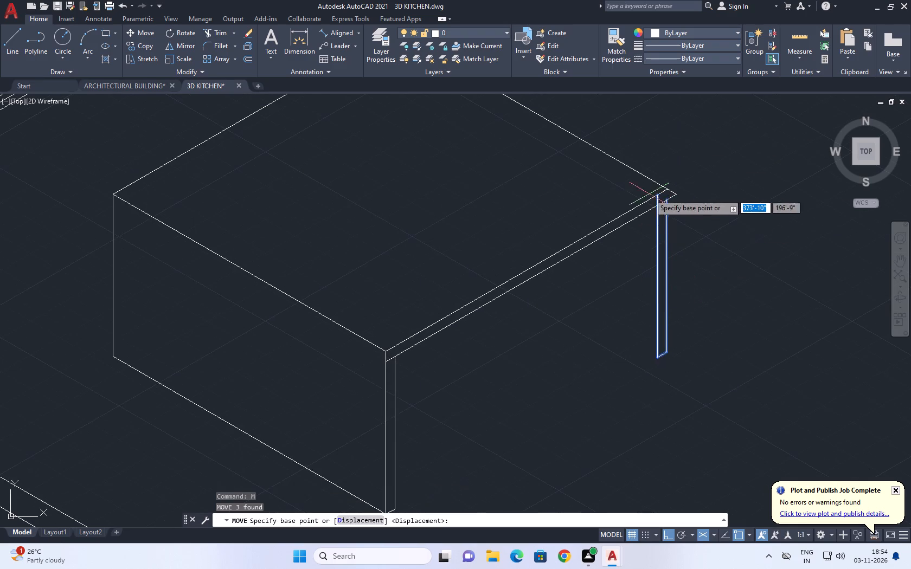
scroll(653, 191, up, 2)
click(683, 217)
click(713, 202)
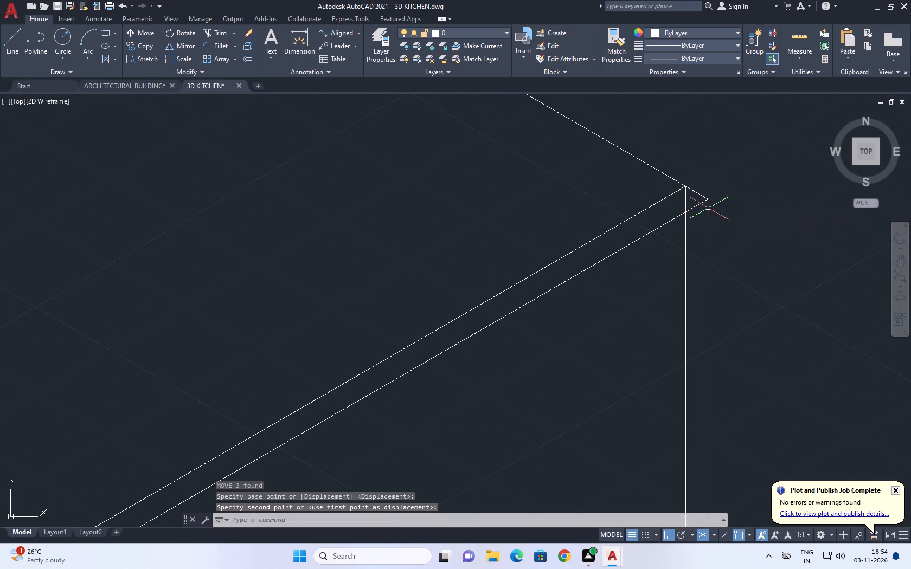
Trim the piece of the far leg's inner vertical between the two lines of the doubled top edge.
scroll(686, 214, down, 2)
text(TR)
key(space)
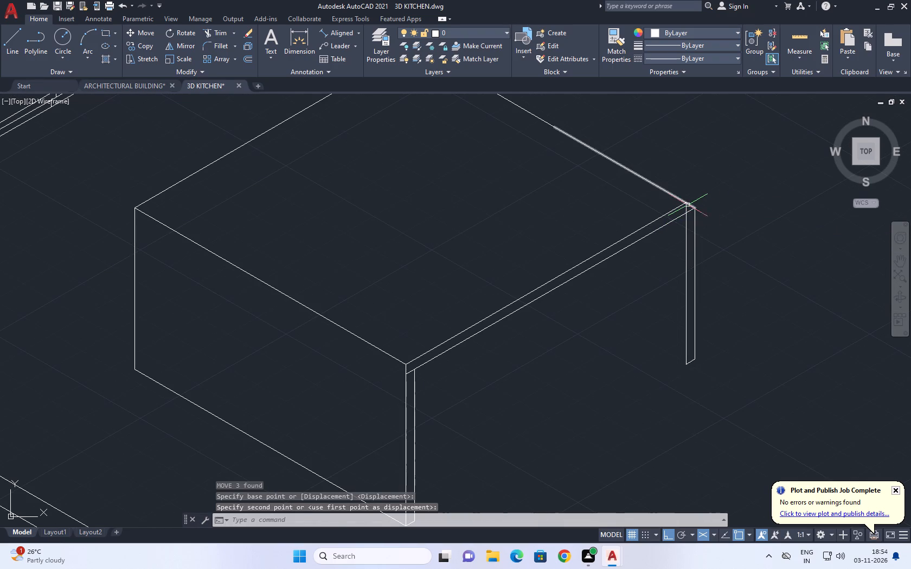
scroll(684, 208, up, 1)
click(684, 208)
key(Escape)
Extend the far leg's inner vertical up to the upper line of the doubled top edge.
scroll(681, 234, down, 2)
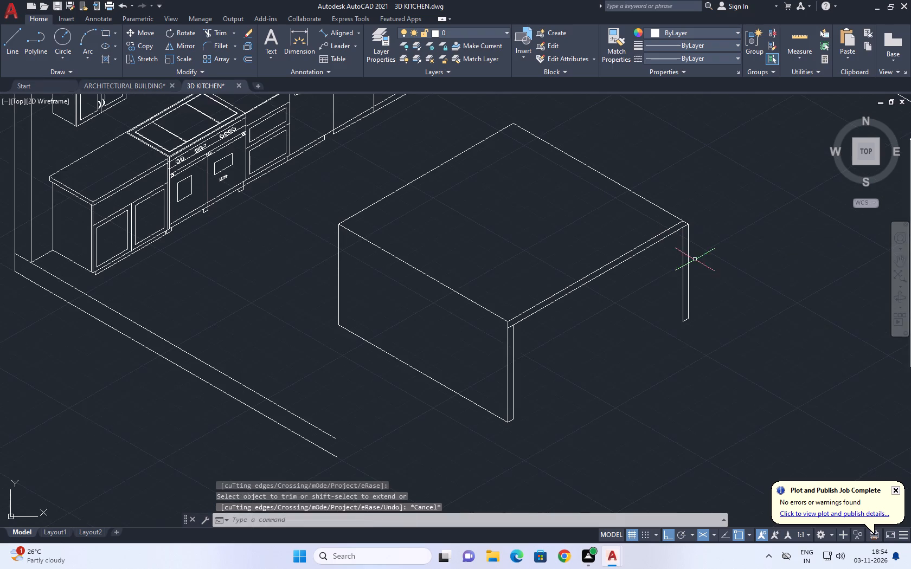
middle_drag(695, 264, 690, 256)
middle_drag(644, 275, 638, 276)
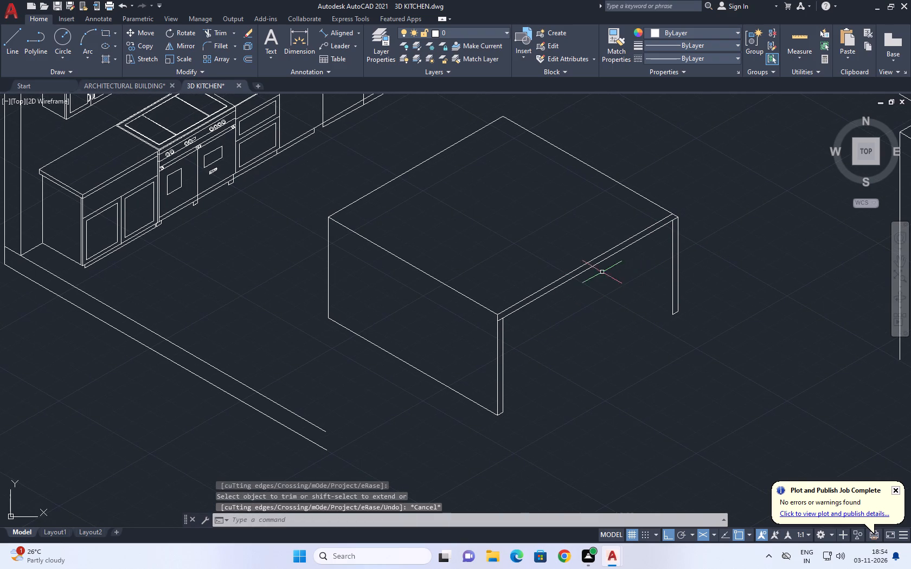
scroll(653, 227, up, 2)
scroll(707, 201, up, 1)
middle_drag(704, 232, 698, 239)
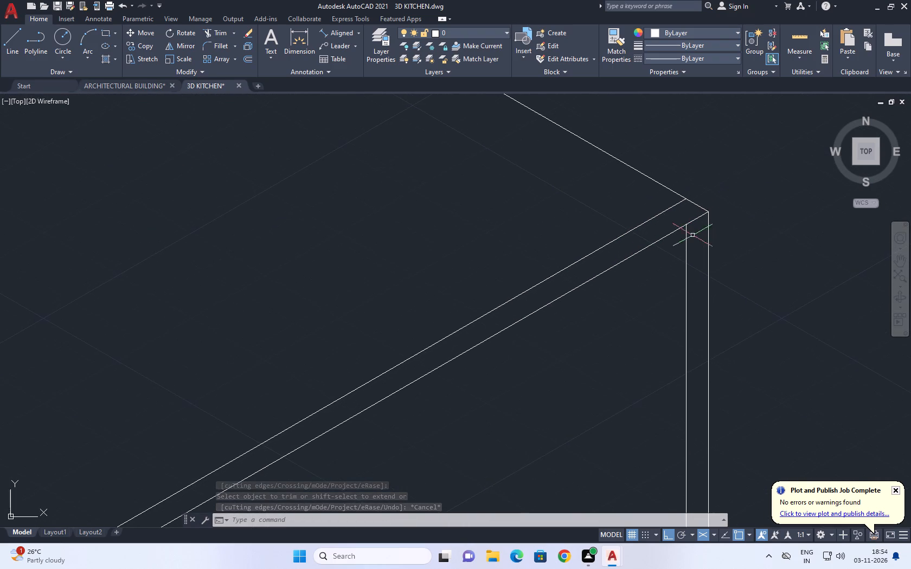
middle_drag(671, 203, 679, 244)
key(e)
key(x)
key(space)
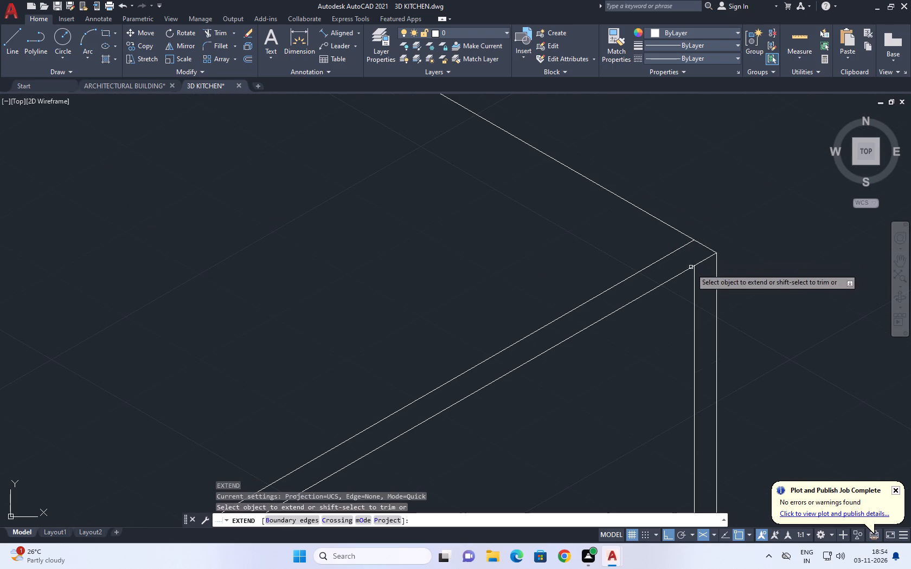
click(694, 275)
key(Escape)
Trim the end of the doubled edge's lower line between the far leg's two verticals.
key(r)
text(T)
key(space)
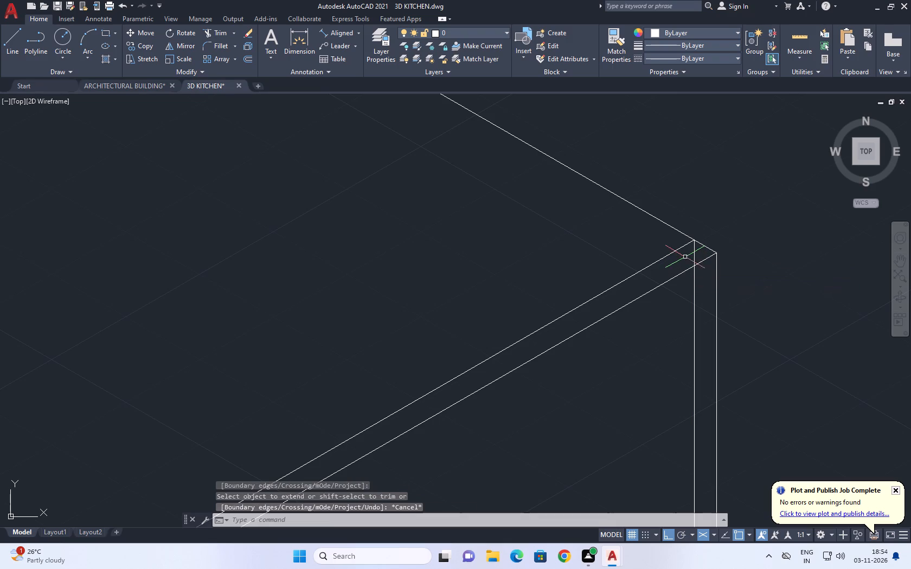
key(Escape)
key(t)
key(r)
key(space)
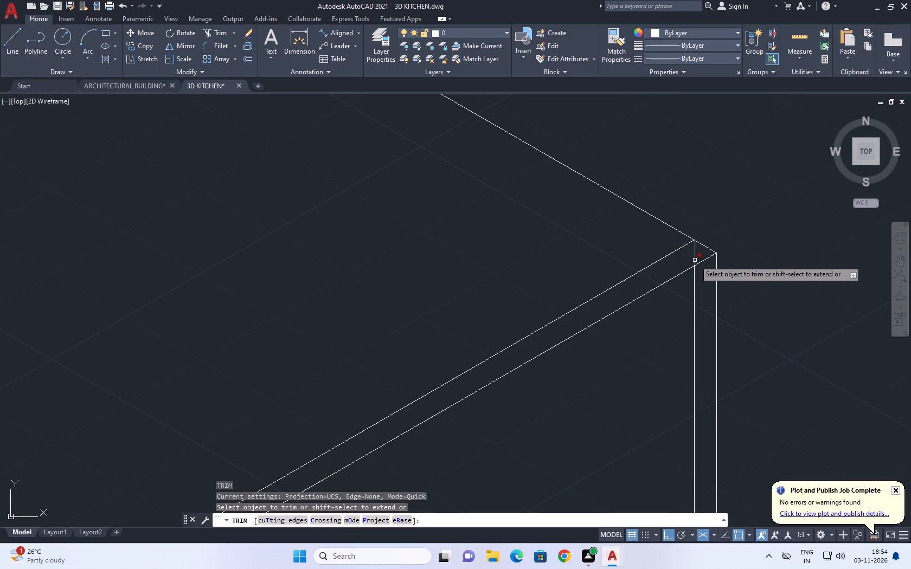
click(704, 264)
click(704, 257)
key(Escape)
Examine the joint between the doubled top edge and the far leg.
scroll(693, 261, down, 4)
middle_drag(729, 286, 727, 284)
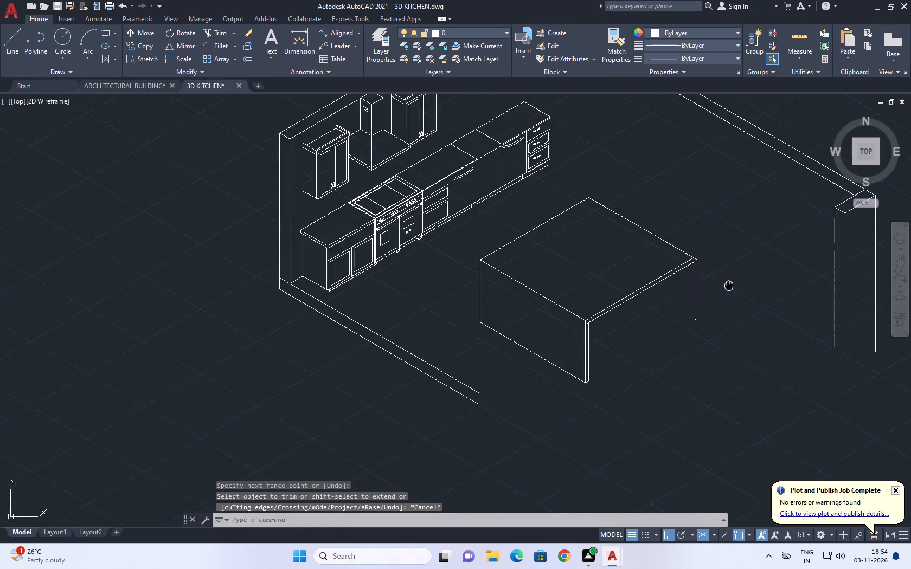
middle_drag(727, 284, 698, 232)
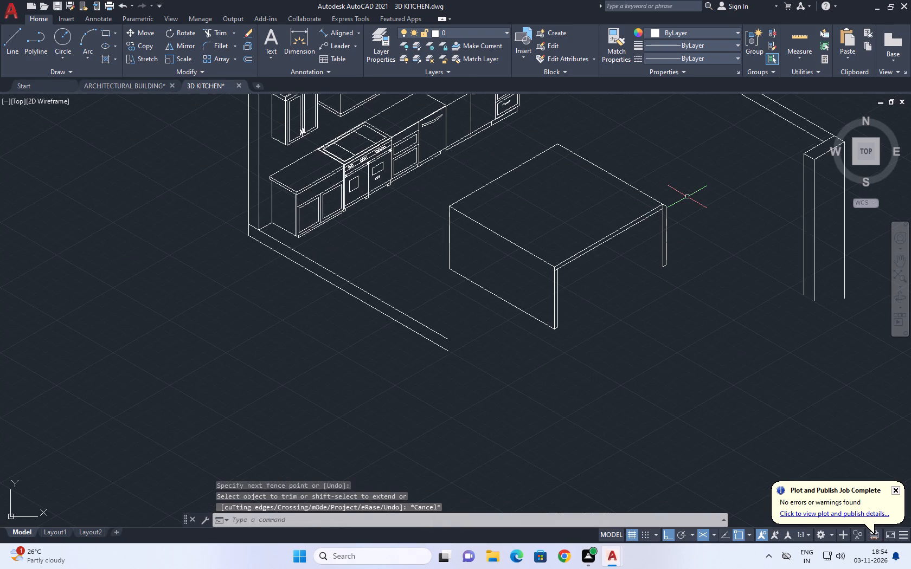
scroll(667, 222, up, 2)
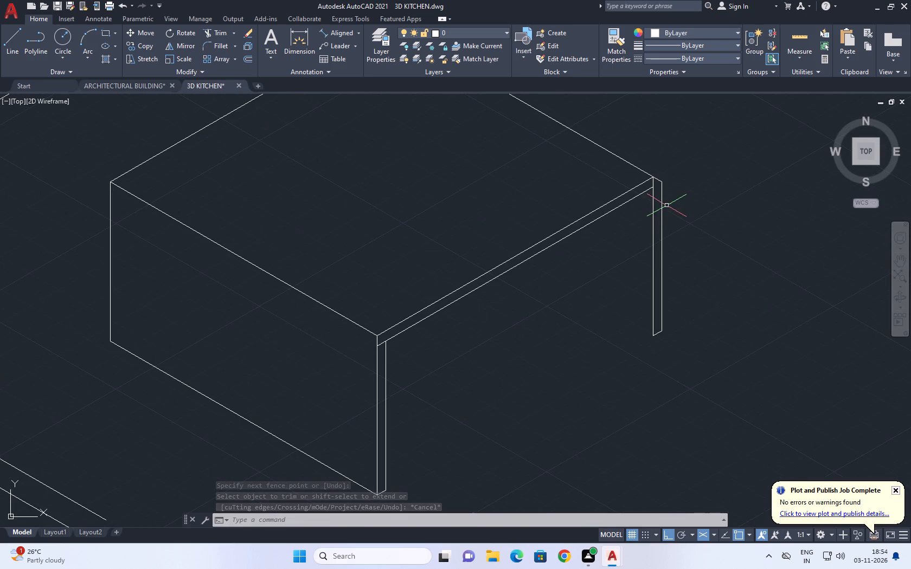
middle_drag(669, 218, 665, 241)
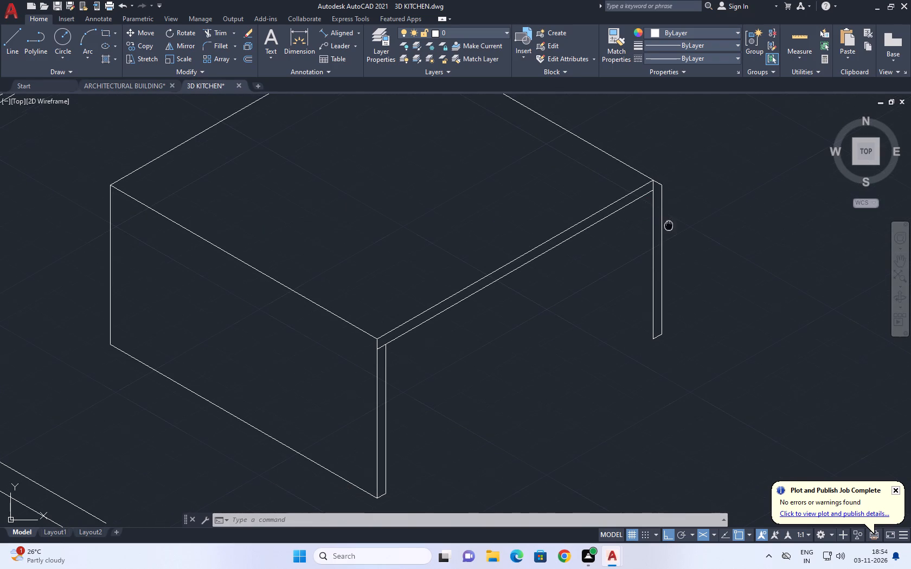
middle_drag(665, 241, 584, 281)
scroll(598, 294, down, 1)
scroll(587, 273, up, 1)
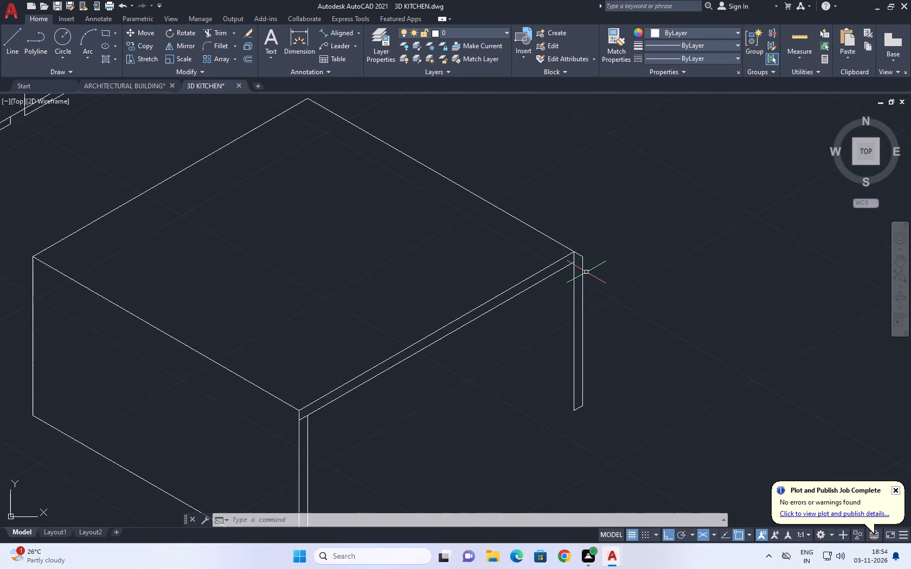
scroll(586, 272, up, 1)
middle_drag(568, 247, 595, 217)
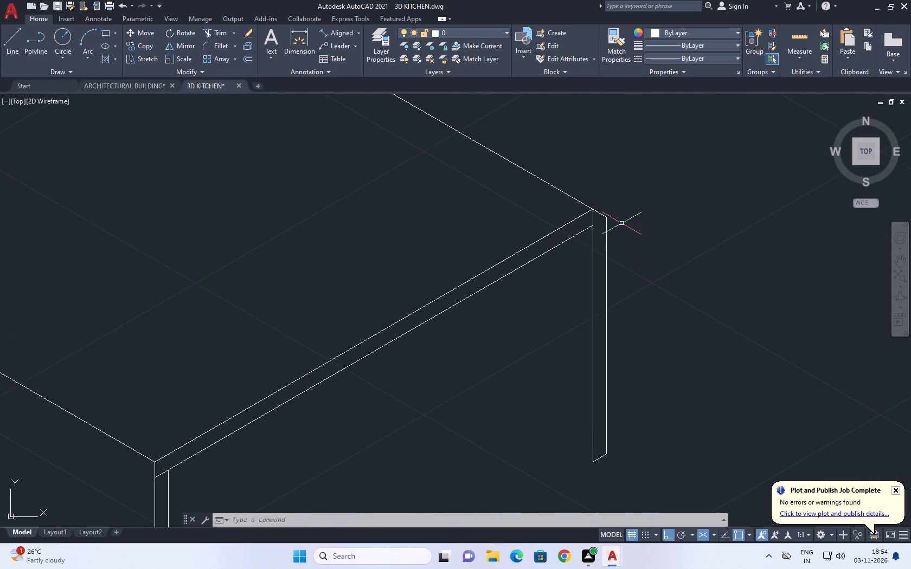
scroll(604, 221, up, 1)
middle_drag(612, 213, 608, 223)
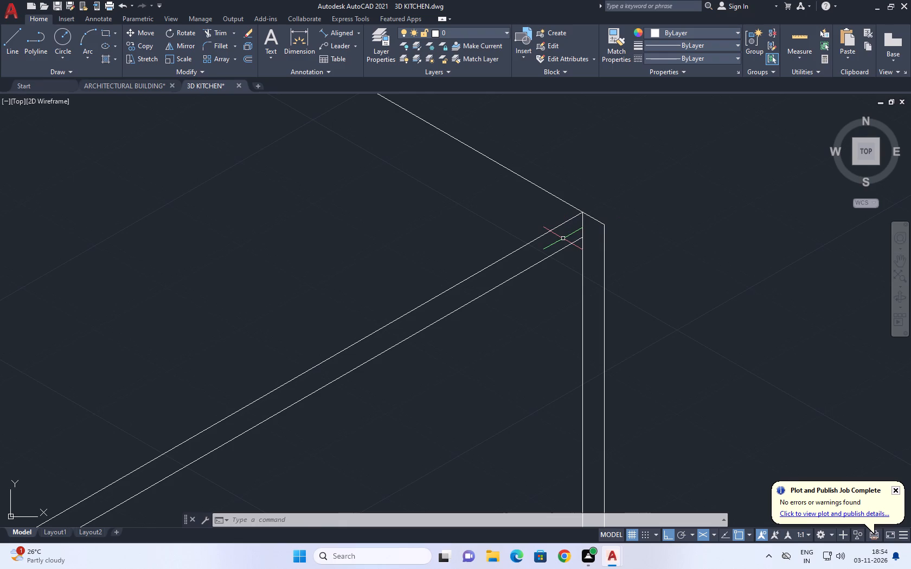
scroll(517, 258, down, 2)
scroll(612, 568, up, 1)
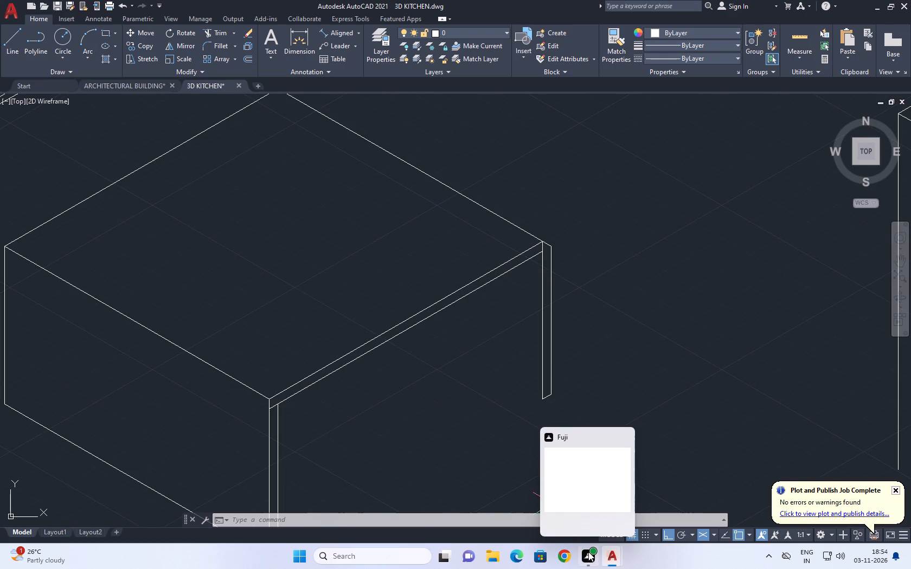
middle_drag(552, 334, 583, 293)
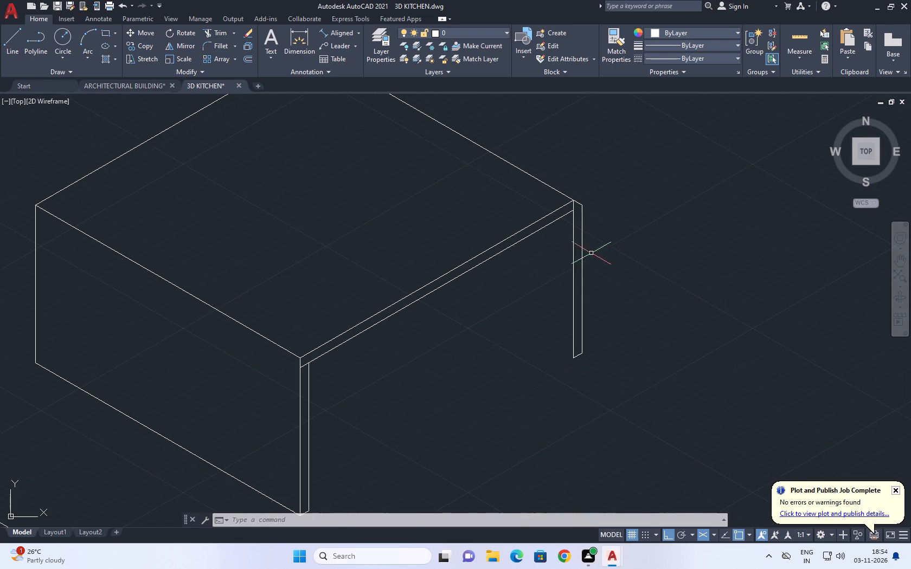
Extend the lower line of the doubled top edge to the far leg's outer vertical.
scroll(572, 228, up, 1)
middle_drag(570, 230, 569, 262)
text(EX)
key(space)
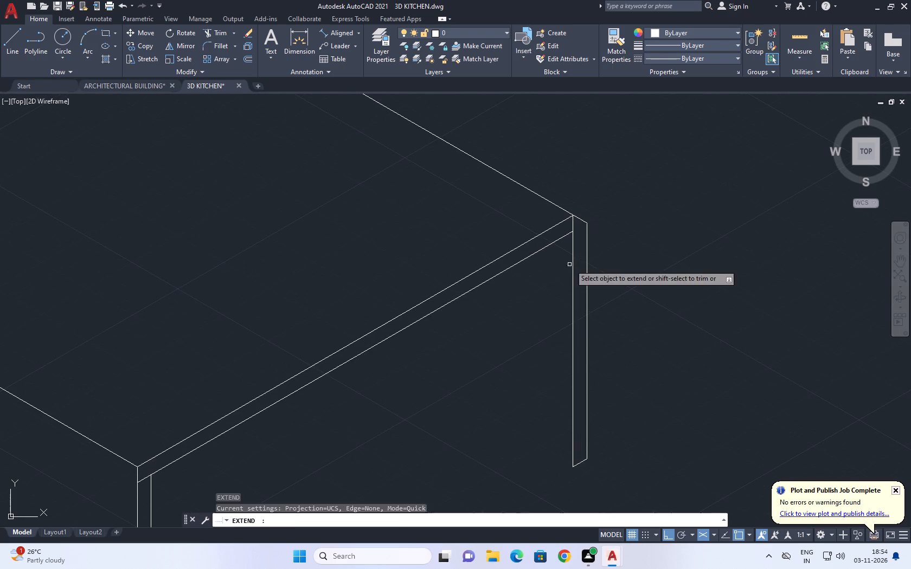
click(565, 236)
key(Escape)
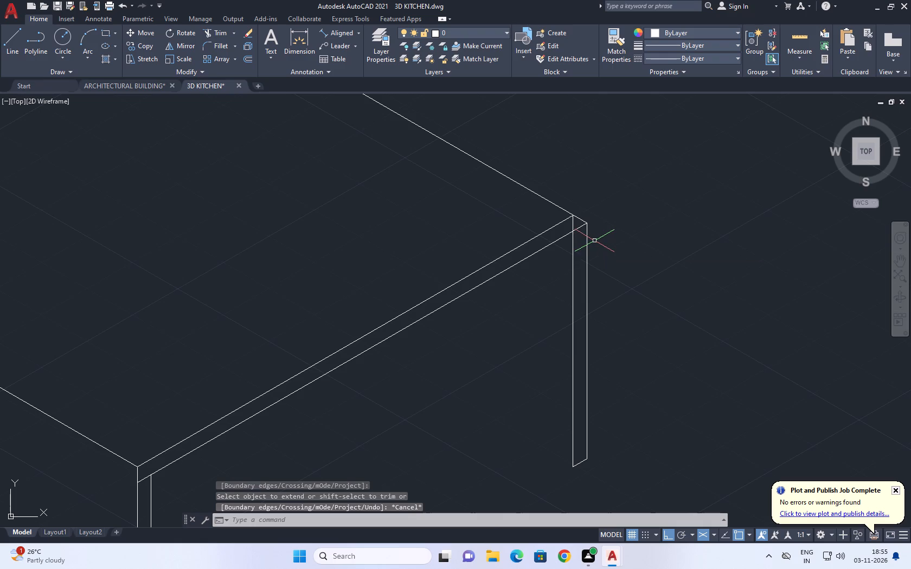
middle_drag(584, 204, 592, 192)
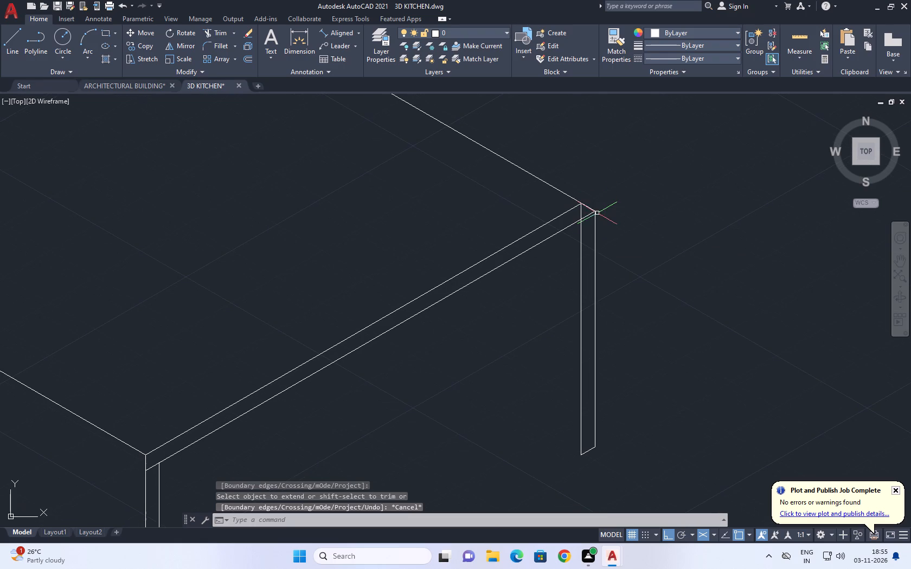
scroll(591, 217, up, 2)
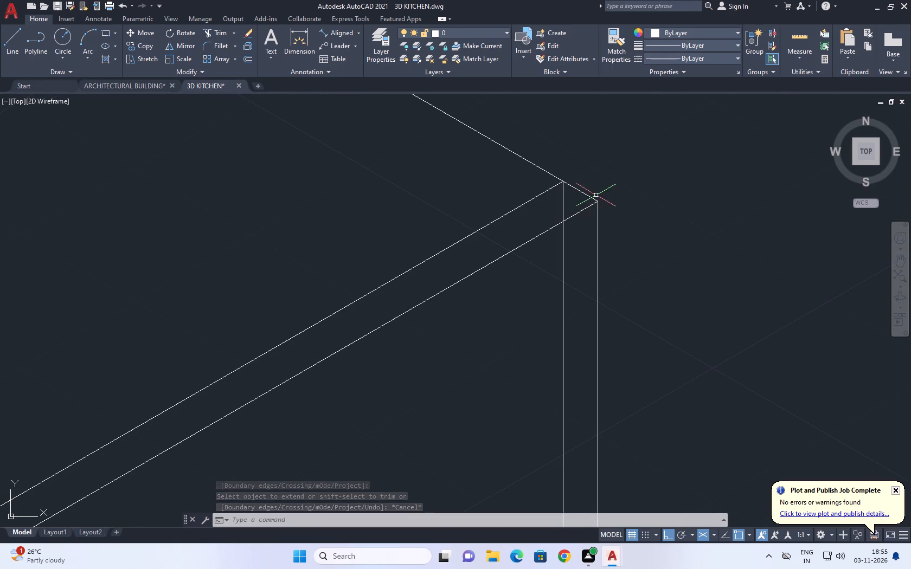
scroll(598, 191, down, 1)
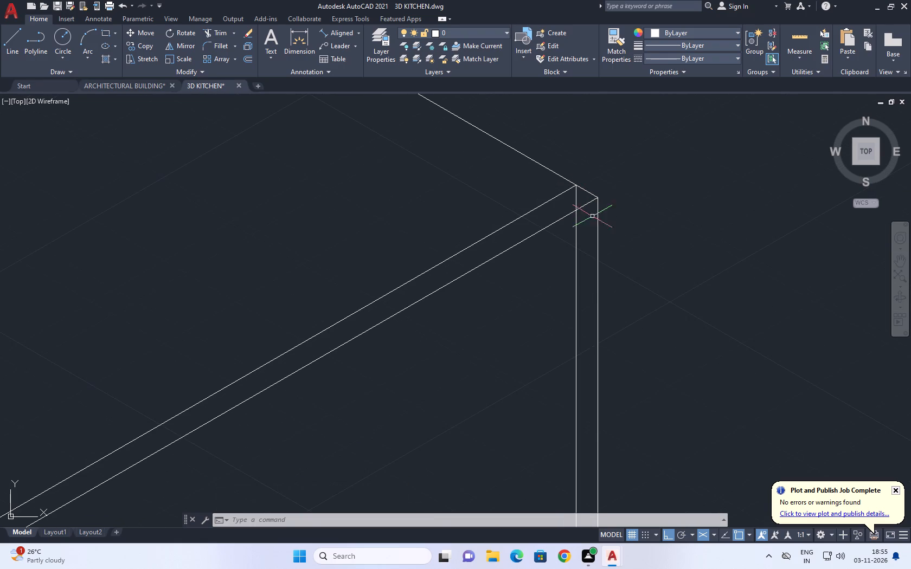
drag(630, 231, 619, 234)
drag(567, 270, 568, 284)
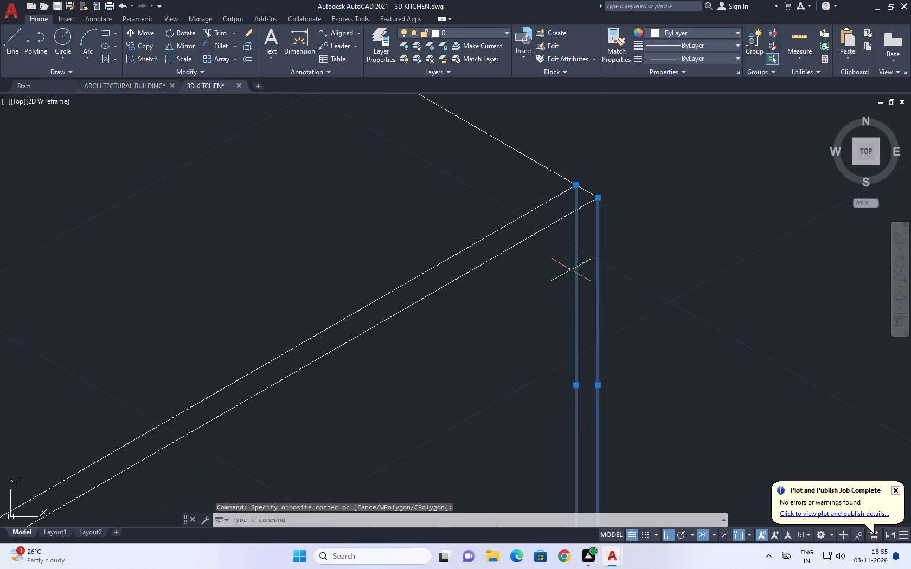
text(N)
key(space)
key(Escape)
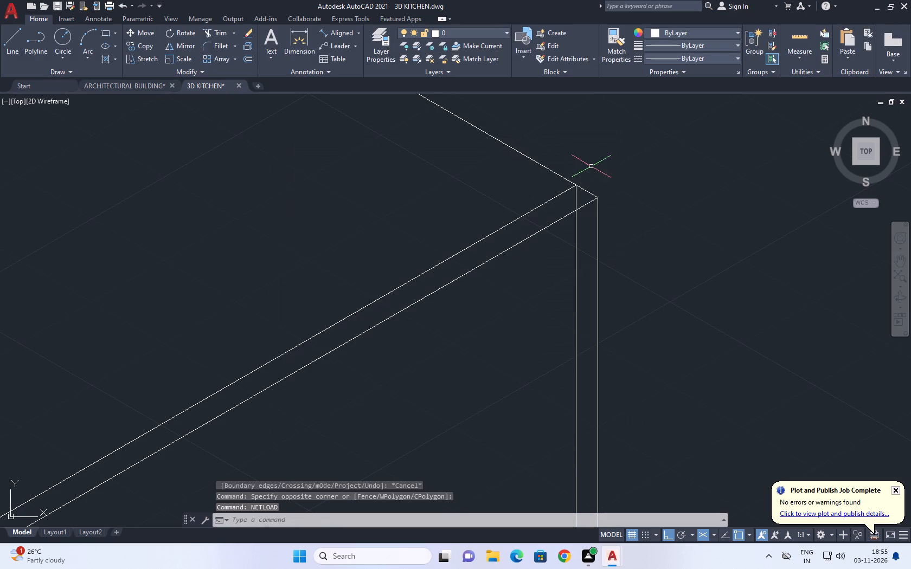
Move the far leg's two verticals and foot line about 2" back along the doubled top edge toward the front corner.
click(624, 236)
click(540, 288)
middle_drag(628, 293, 636, 159)
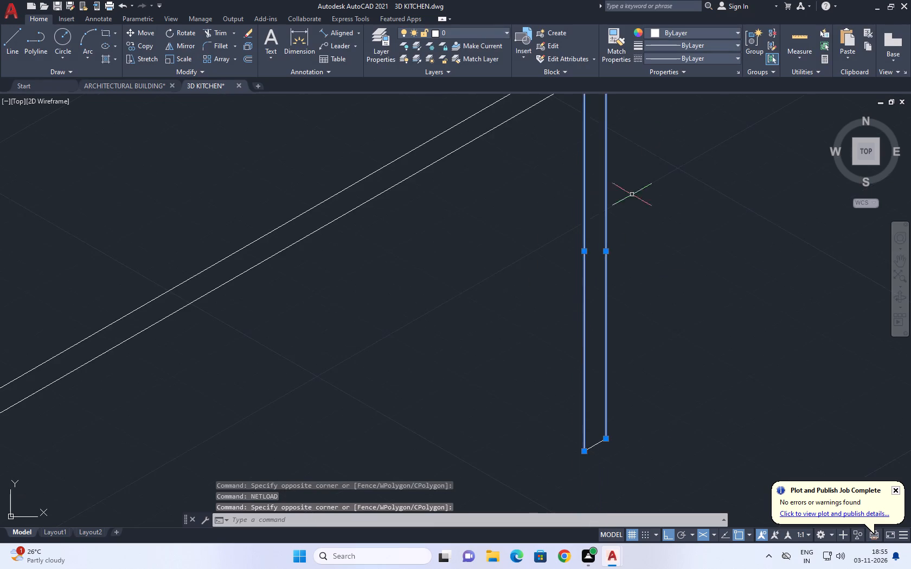
scroll(632, 316, down, 1)
drag(641, 412, 632, 409)
drag(591, 379, 581, 375)
middle_drag(609, 292, 610, 328)
key(m)
key(space)
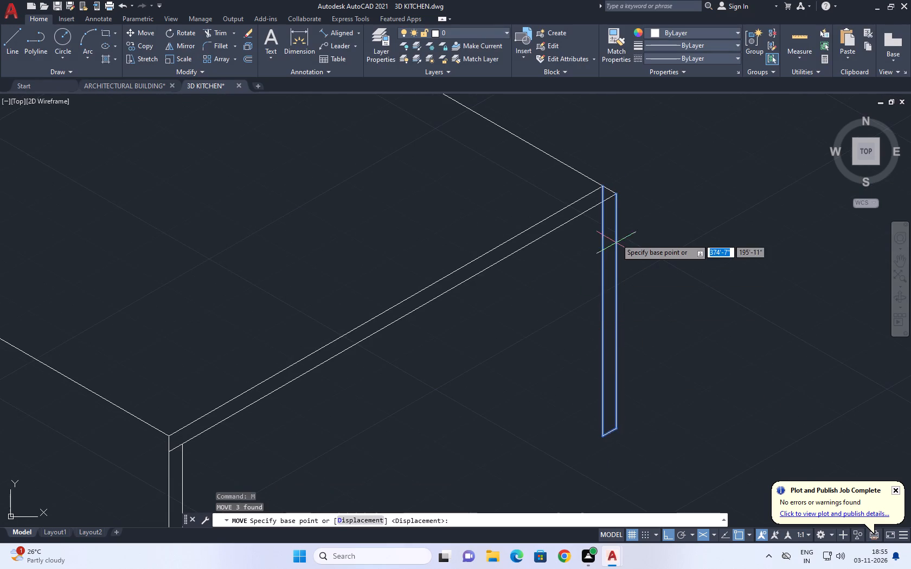
scroll(613, 199, up, 2)
click(580, 167)
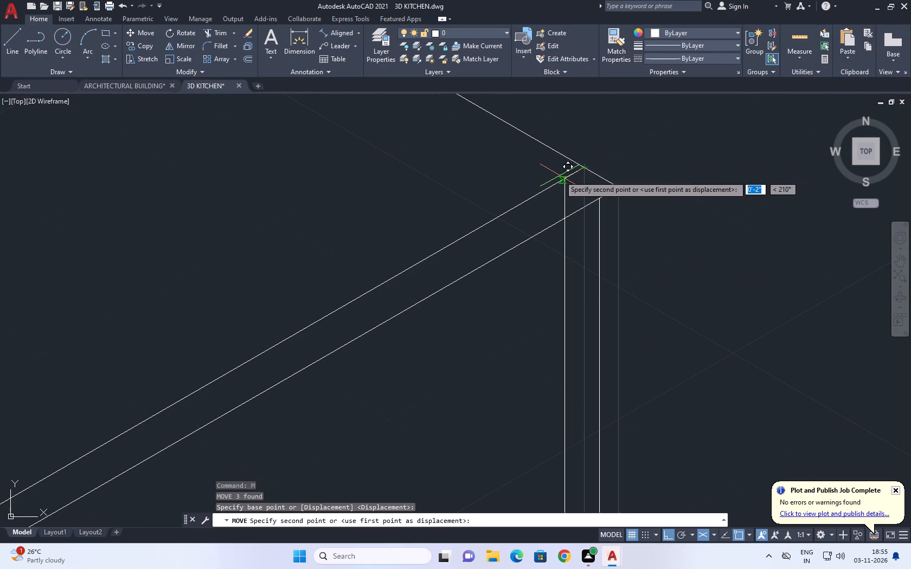
click(562, 176)
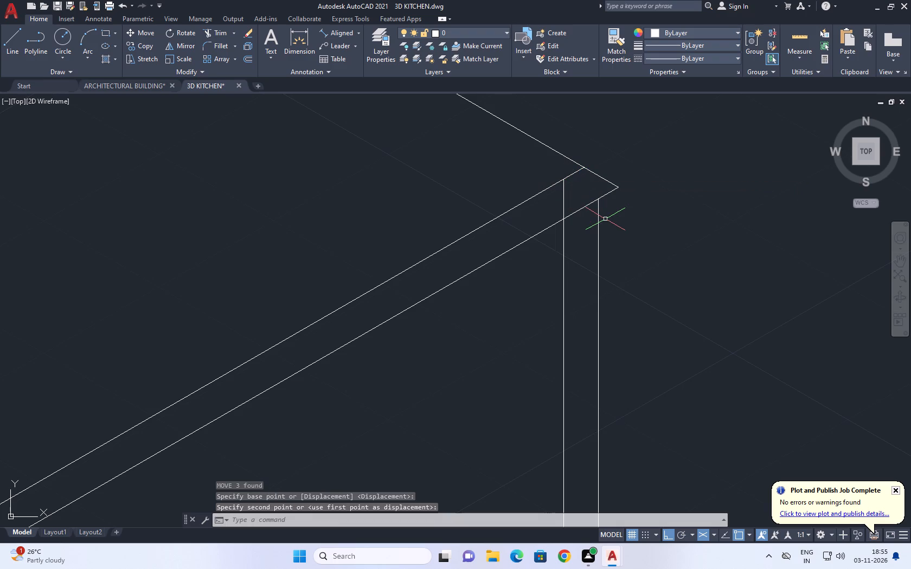
Extend the far leg's outer vertical up to the slanted end edge of the top.
key(e)
text(X)
key(space)
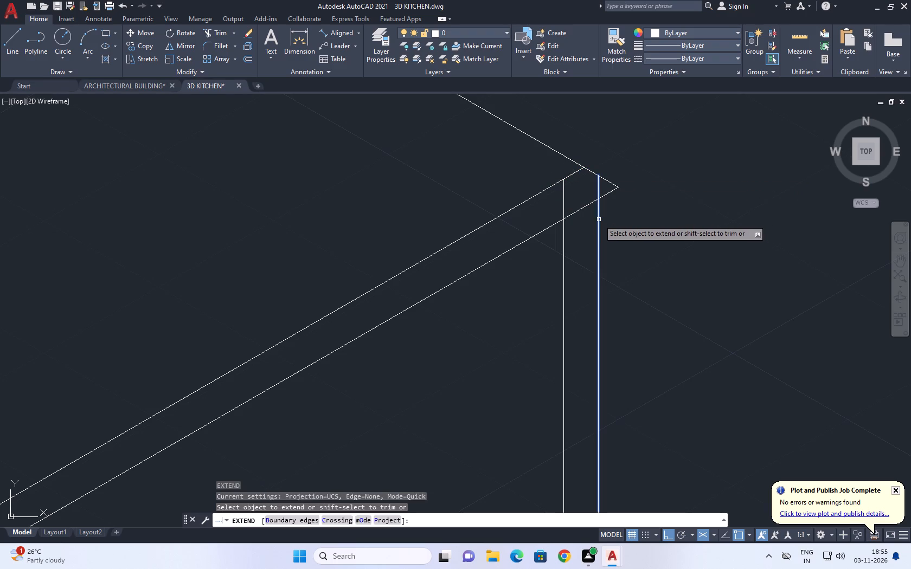
click(599, 219)
key(Escape)
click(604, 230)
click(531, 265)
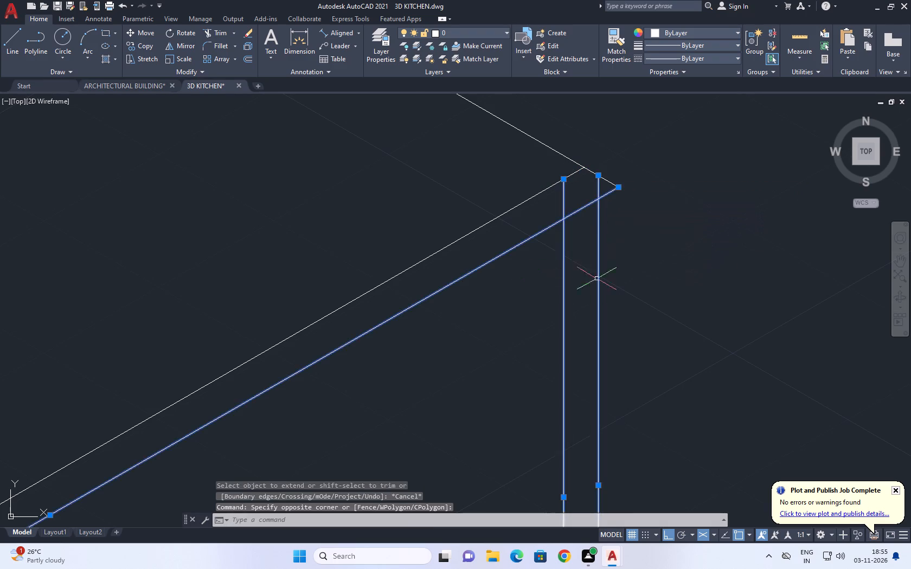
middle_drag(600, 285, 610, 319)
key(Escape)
Move the far leg's two verticals and foot line about 1" along the slanted end edge to the top's upper corner.
drag(638, 286, 624, 287)
drag(554, 336, 552, 343)
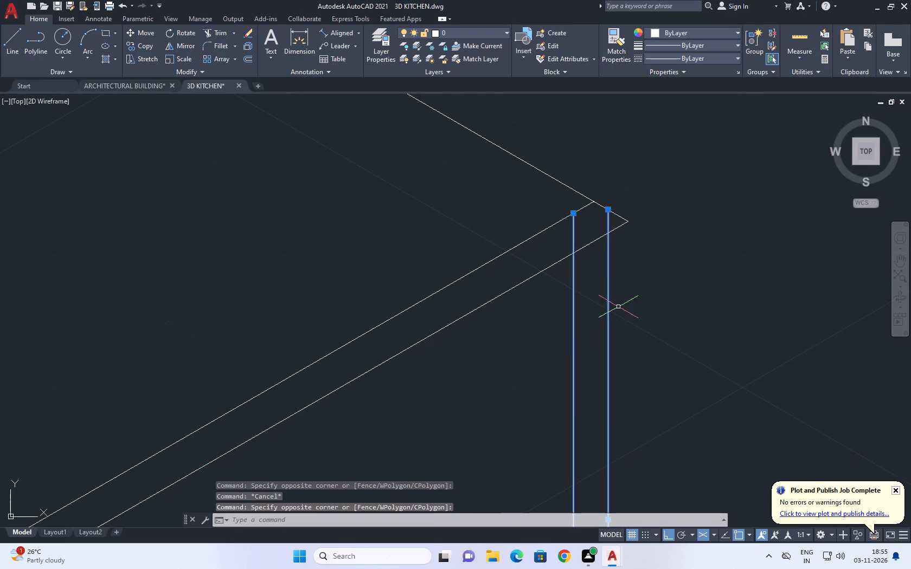
middle_drag(613, 299, 612, 150)
scroll(615, 164, down, 2)
drag(637, 282, 630, 301)
click(582, 401)
middle_drag(622, 309, 624, 374)
key(m)
key(space)
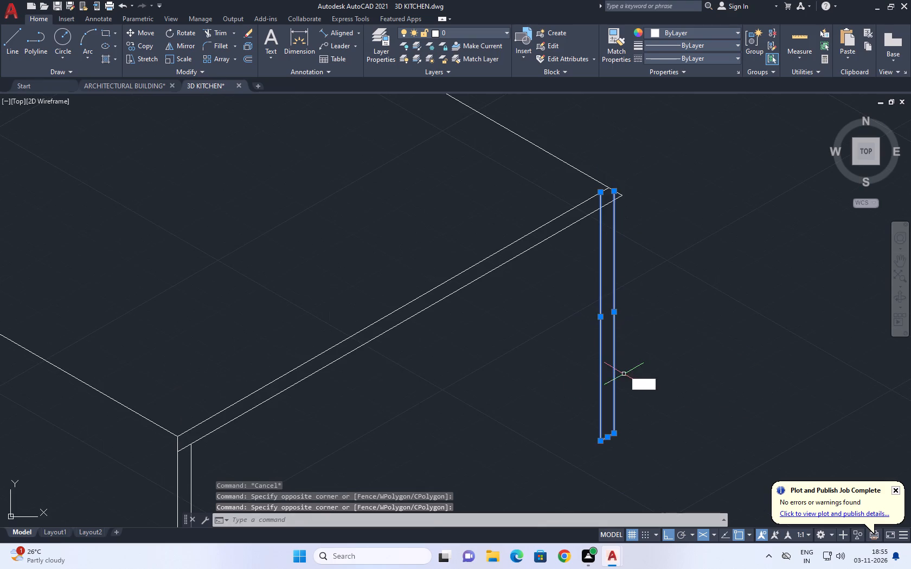
scroll(618, 187, down, 1)
scroll(618, 186, up, 4)
click(602, 207)
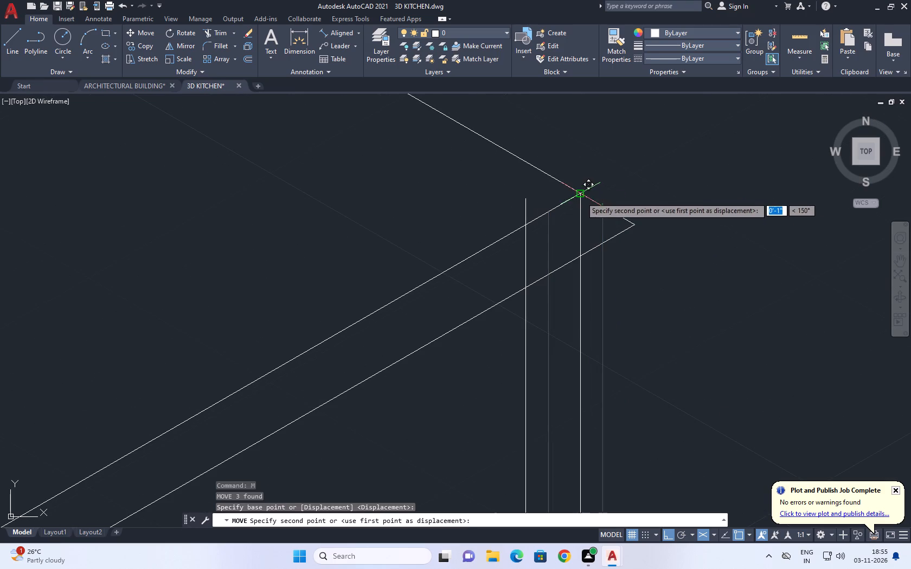
click(578, 196)
Trim the far leg's inner vertical back to the lower line of the doubled top edge.
scroll(586, 204, down, 3)
text(TR)
key(space)
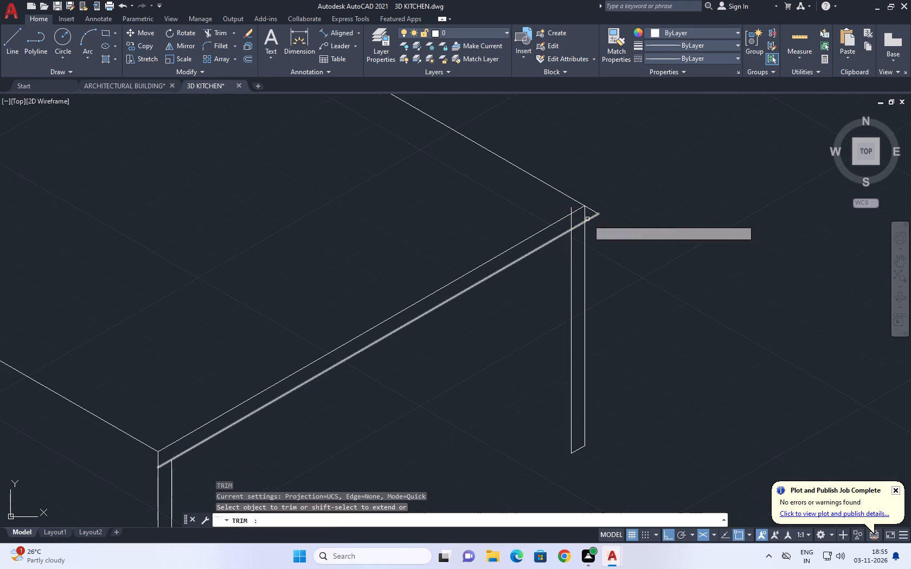
scroll(581, 219, up, 2)
click(554, 197)
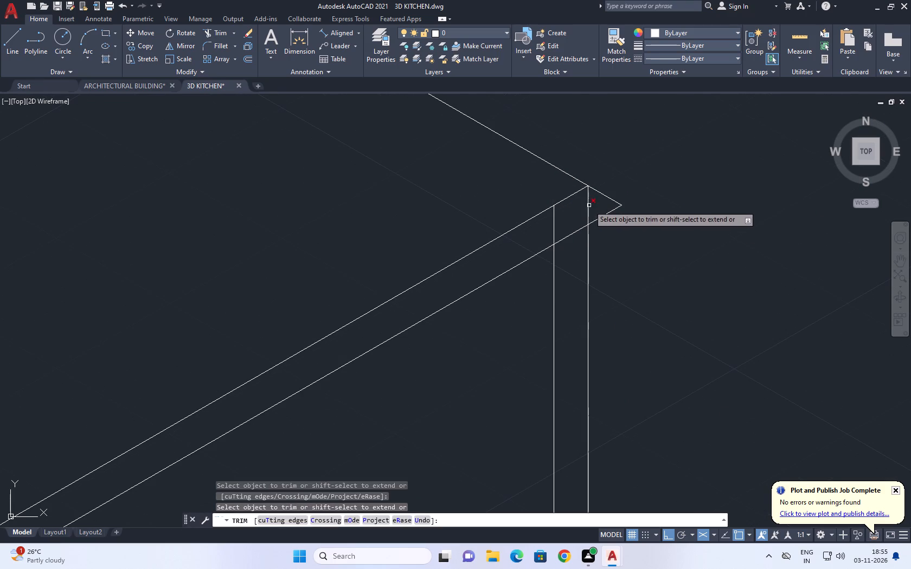
click(570, 215)
click(508, 237)
scroll(618, 211, down, 4)
key(Escape)
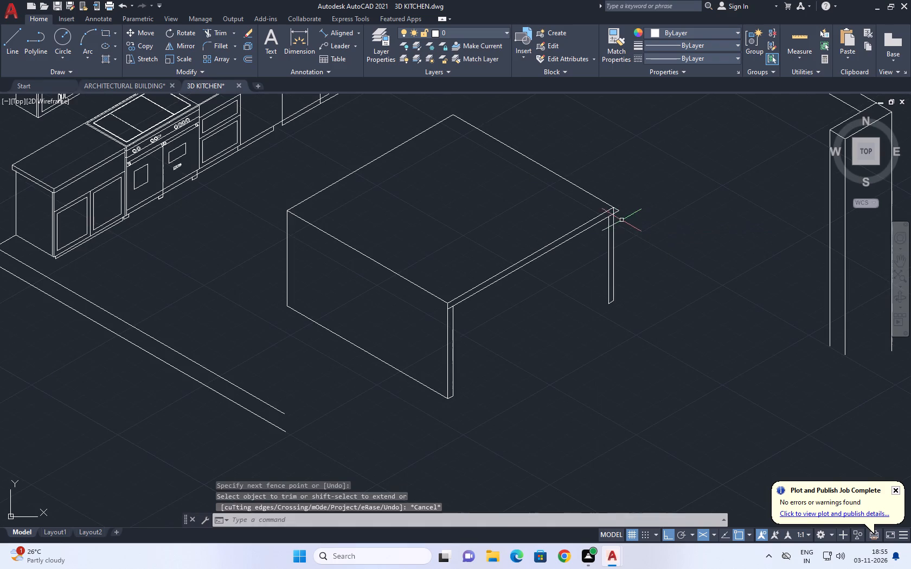
Examine the corner where the far leg meets the doubled top edge, and the kitchen as a whole.
scroll(614, 218, up, 3)
middle_drag(634, 185, 645, 236)
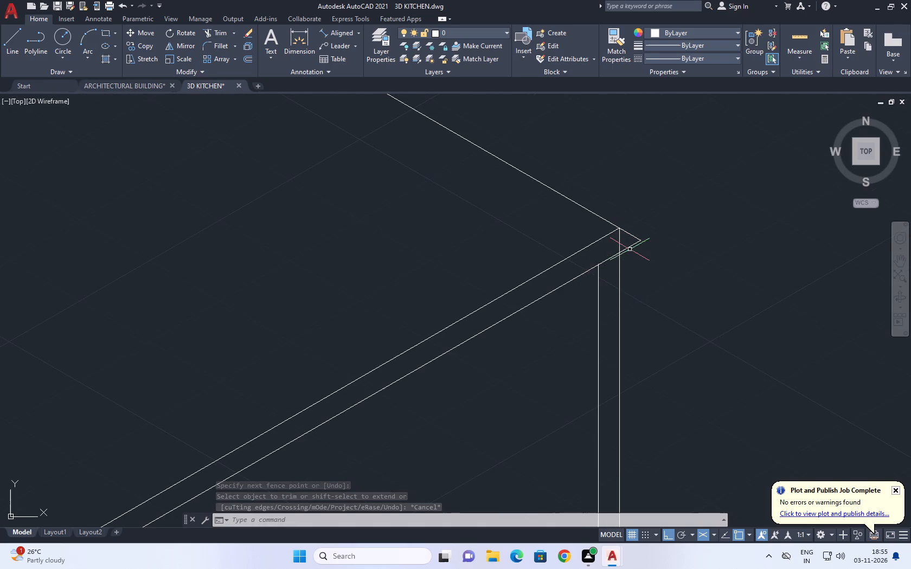
scroll(631, 247, up, 1)
middle_drag(640, 247, 645, 268)
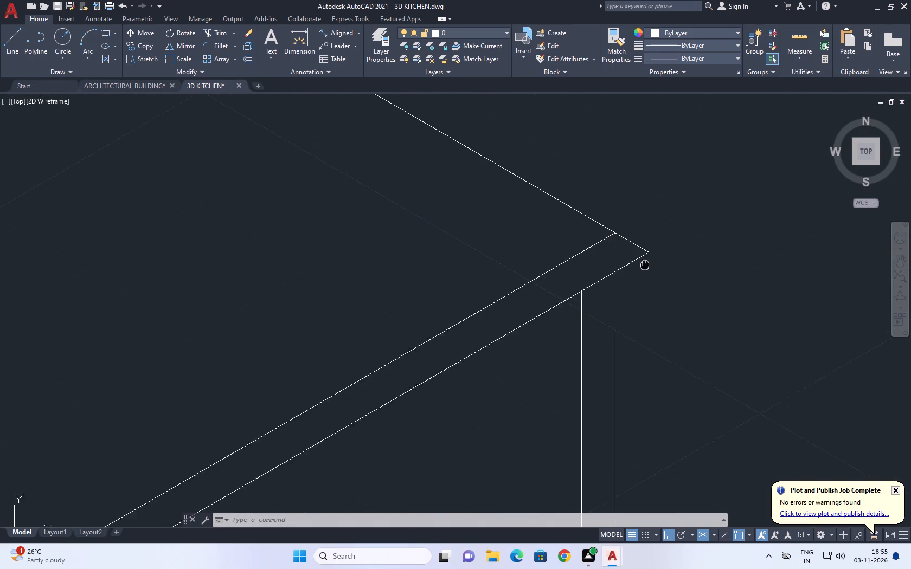
middle_drag(645, 268, 646, 281)
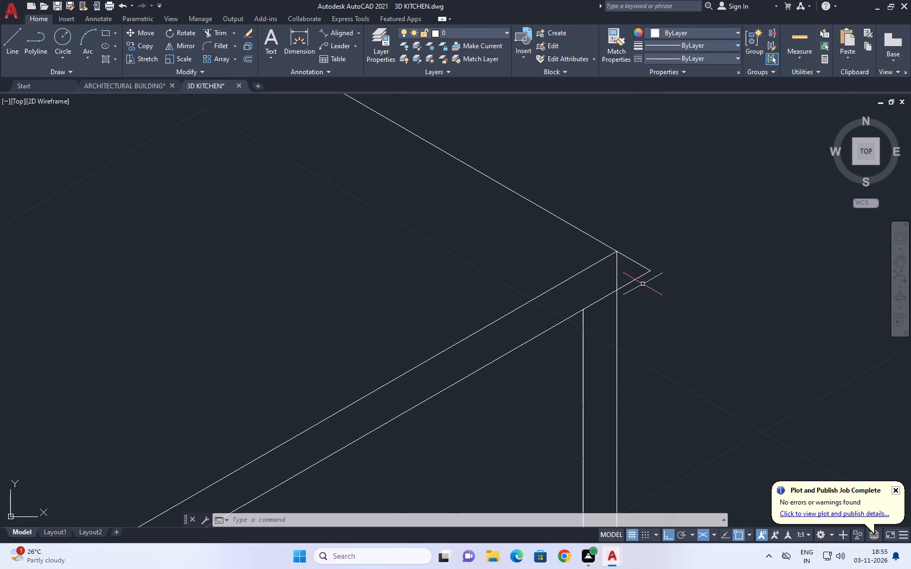
scroll(632, 288, down, 7)
middle_drag(634, 322, 591, 280)
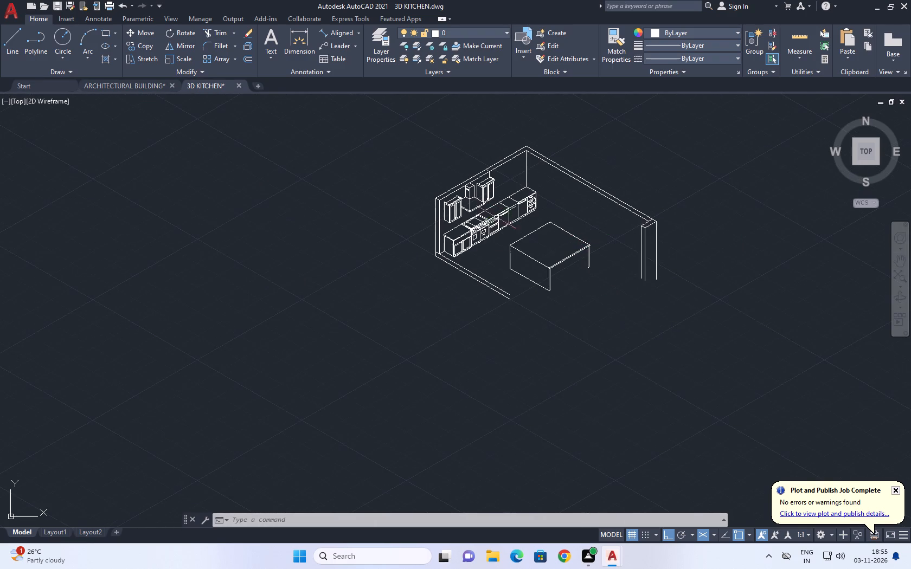
middle_drag(592, 233, 555, 244)
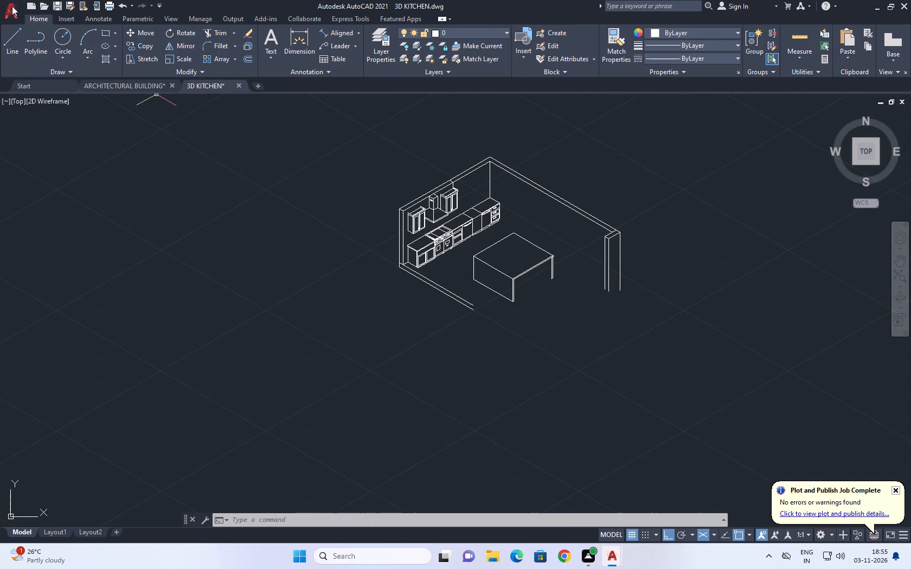
Save the drawing as 3D KITCHEN in AutoCAD 2018 format, replacing the existing file.
click(12, 6)
click(46, 139)
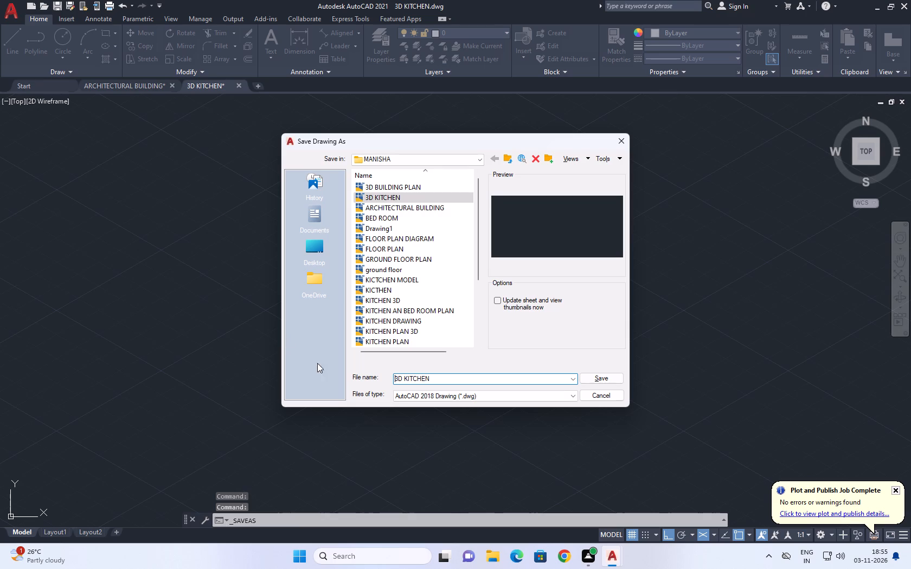
click(595, 378)
click(438, 300)
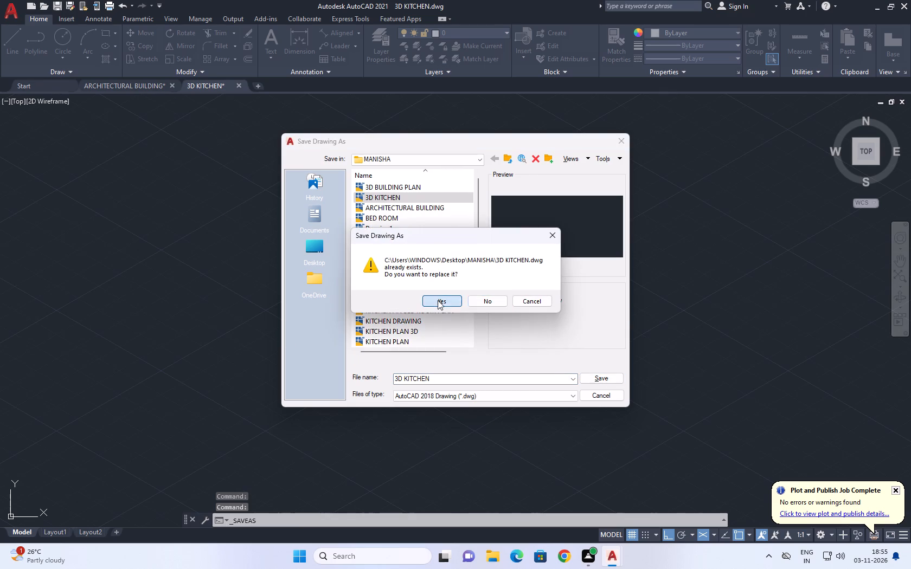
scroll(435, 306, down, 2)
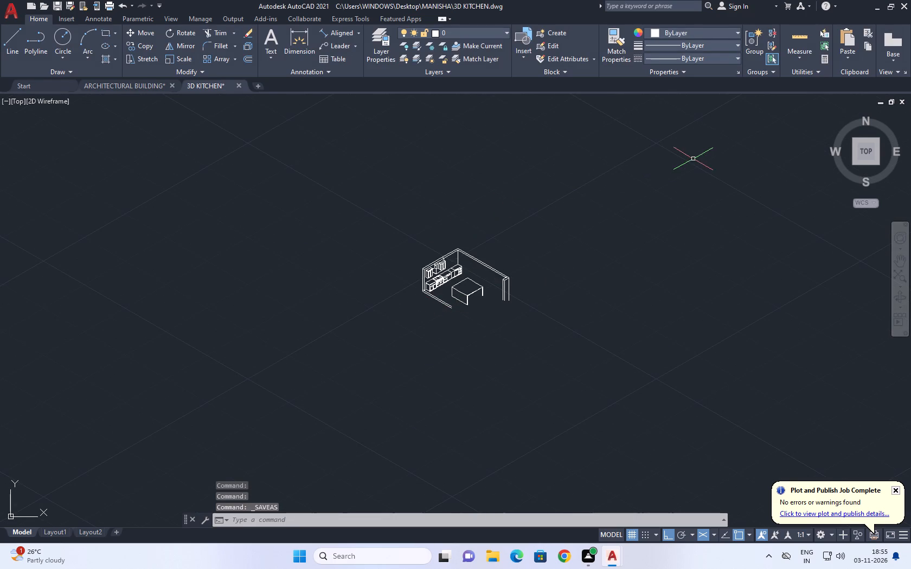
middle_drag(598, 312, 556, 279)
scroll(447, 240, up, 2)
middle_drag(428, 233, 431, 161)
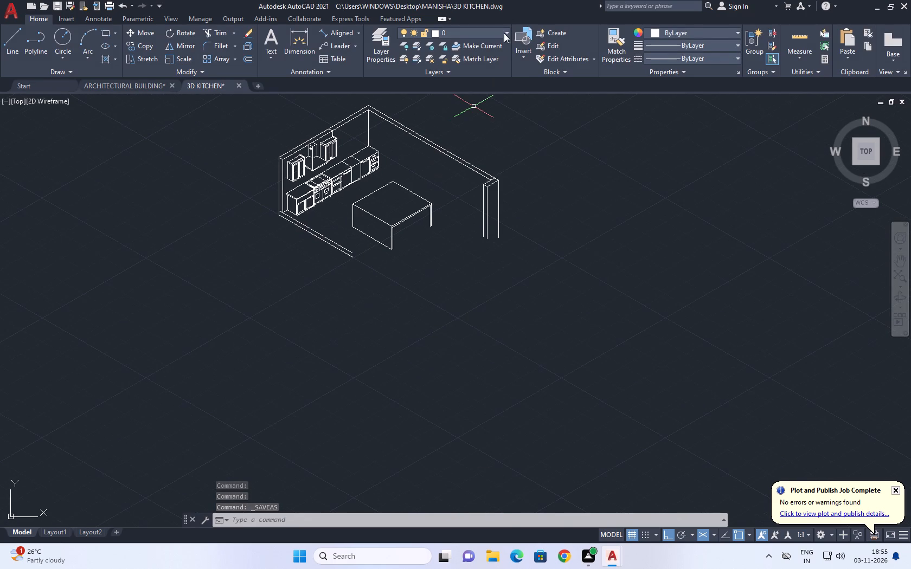
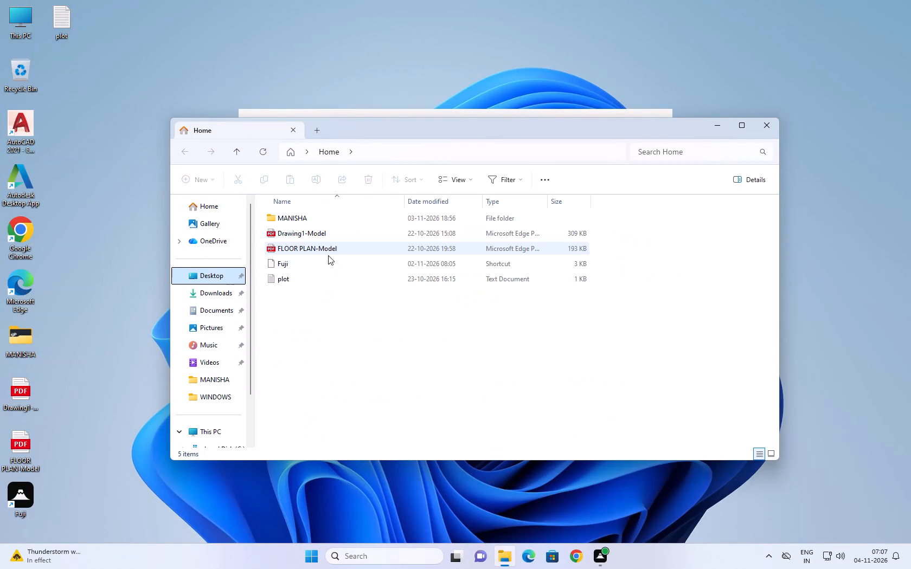
Open the 3D KITCHEN drawing from the MANISHA folder in AutoCAD, closing the folder window.
double_click(318, 219)
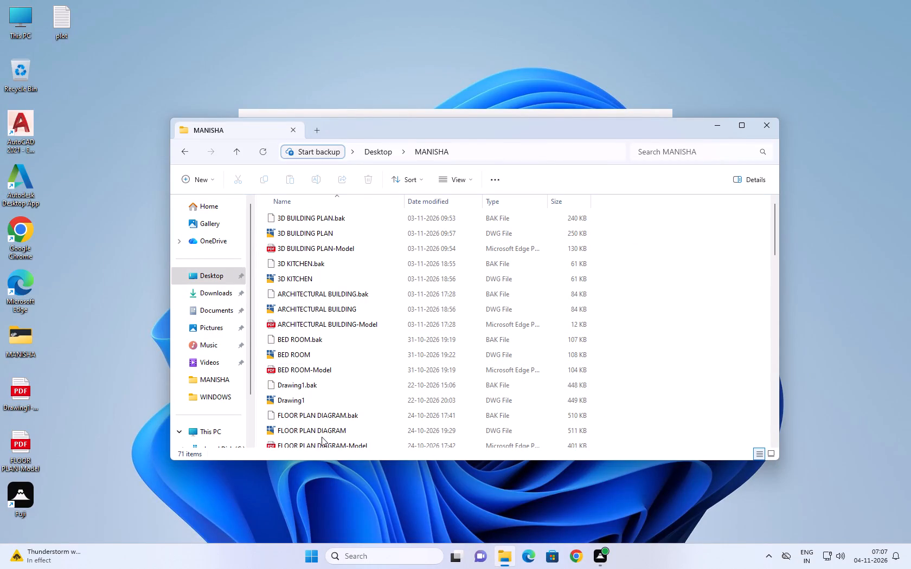
key(3)
key(d)
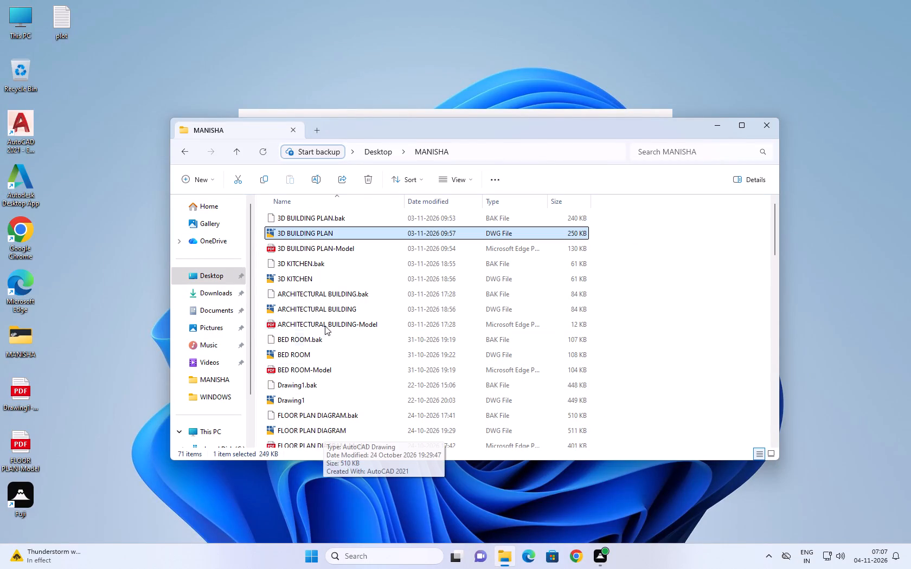
double_click(316, 277)
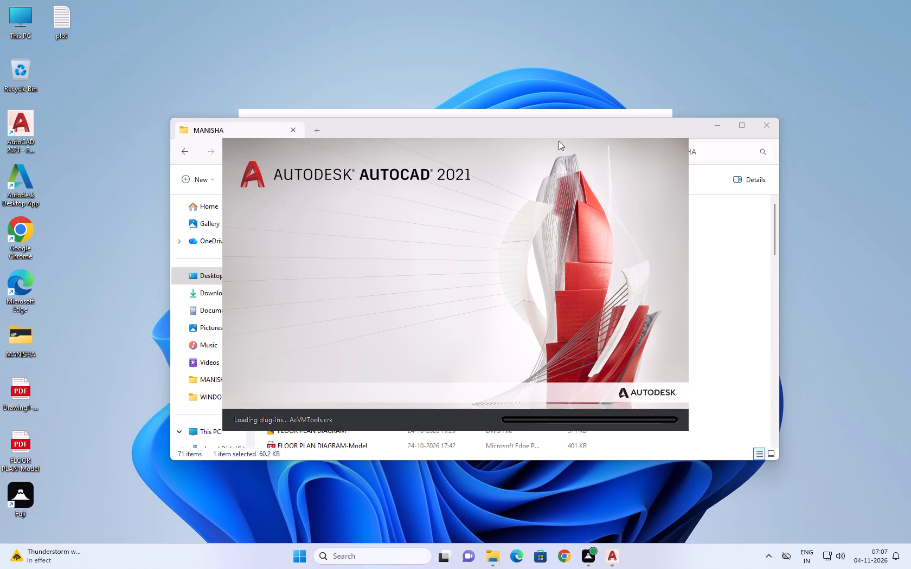
click(768, 125)
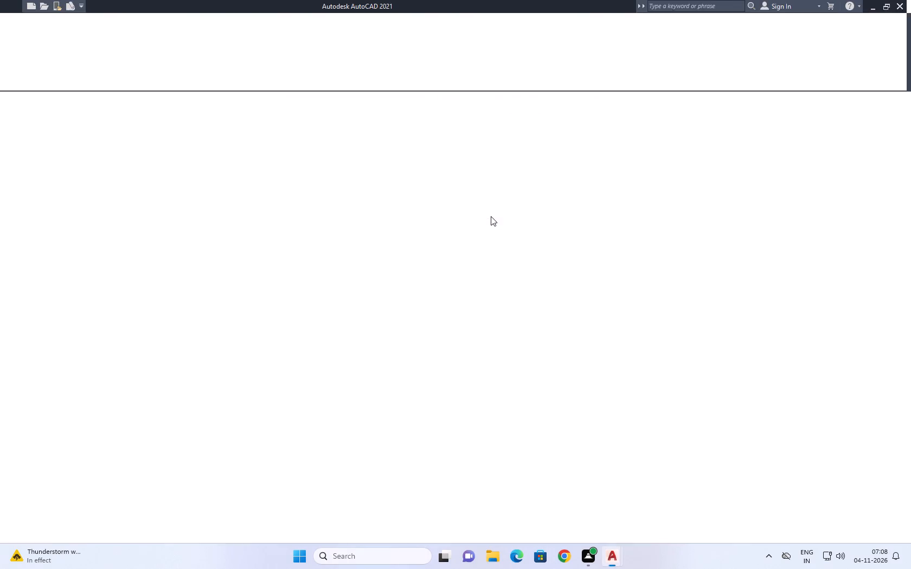
click(200, 201)
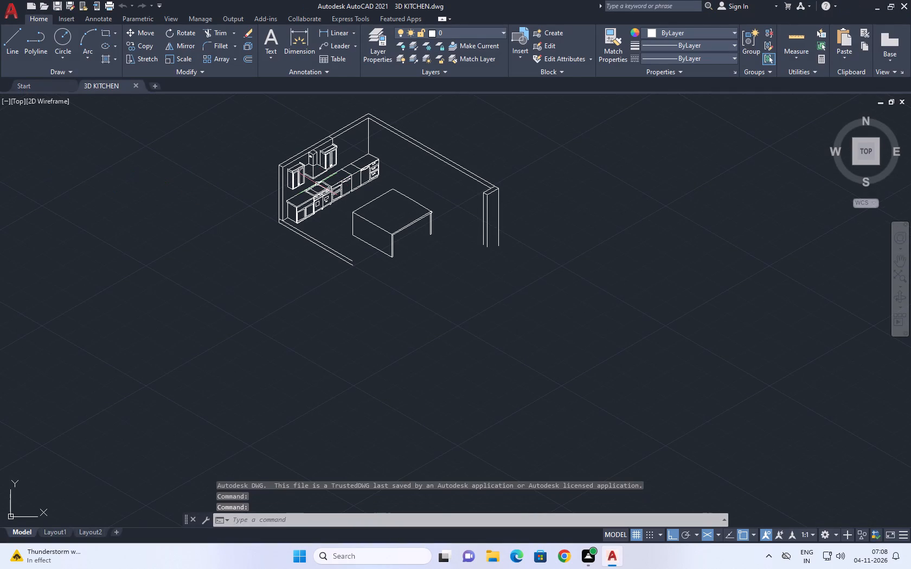
Open the program options to view the file open and save settings, and accept them.
middle_drag(351, 143, 342, 206)
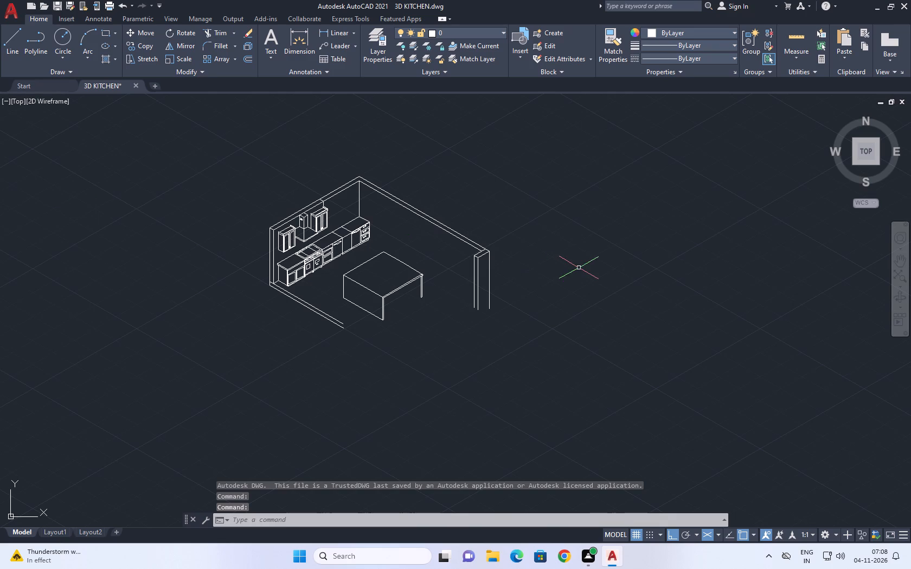
scroll(355, 249, up, 6)
scroll(323, 269, down, 12)
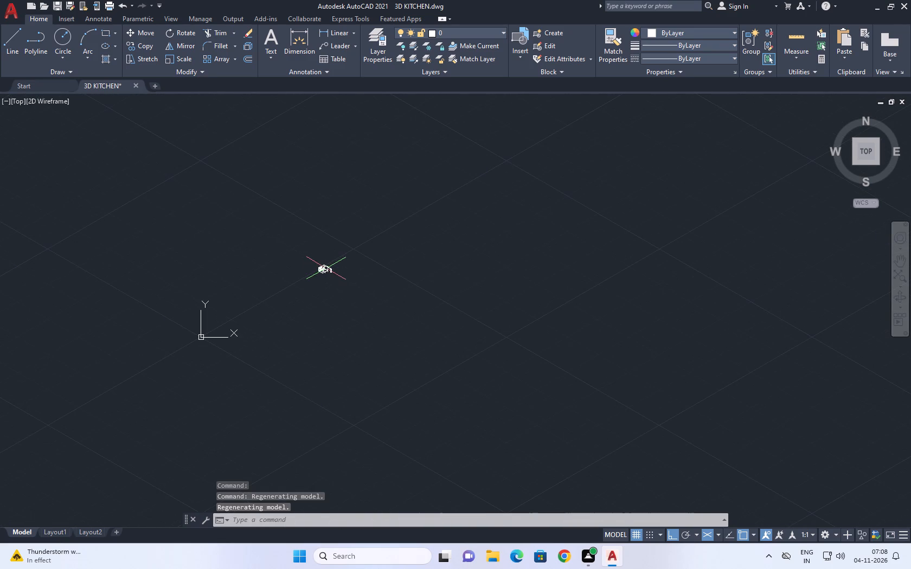
key(o)
key(p)
key(space)
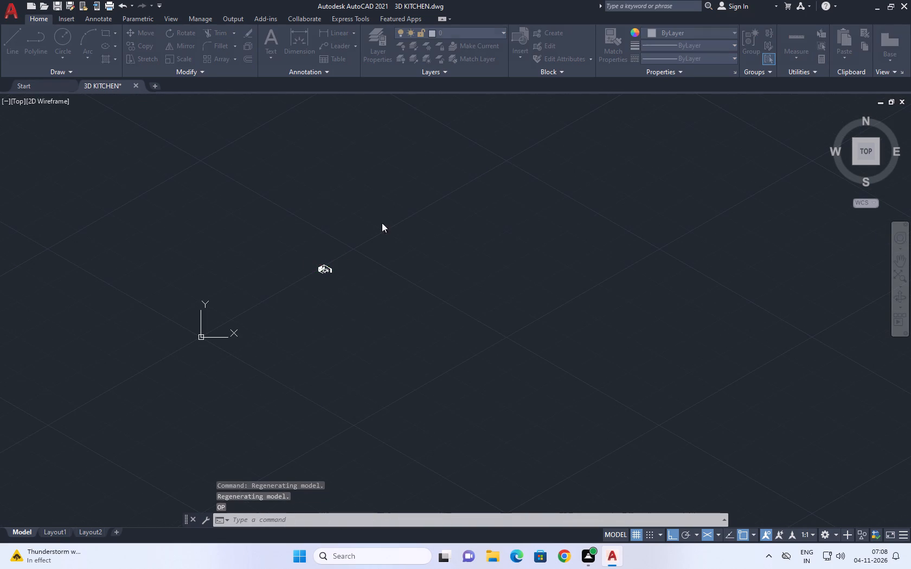
click(580, 420)
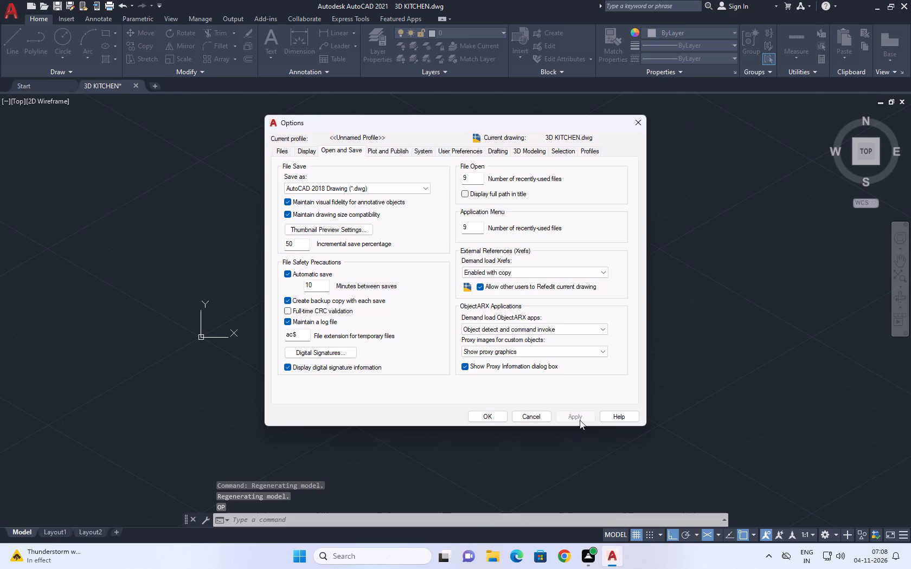
click(497, 416)
Move the countertop's end edge at the drawer unit down to the corner where the counter's back edge meets the vertical wall line.
scroll(502, 400, down, 2)
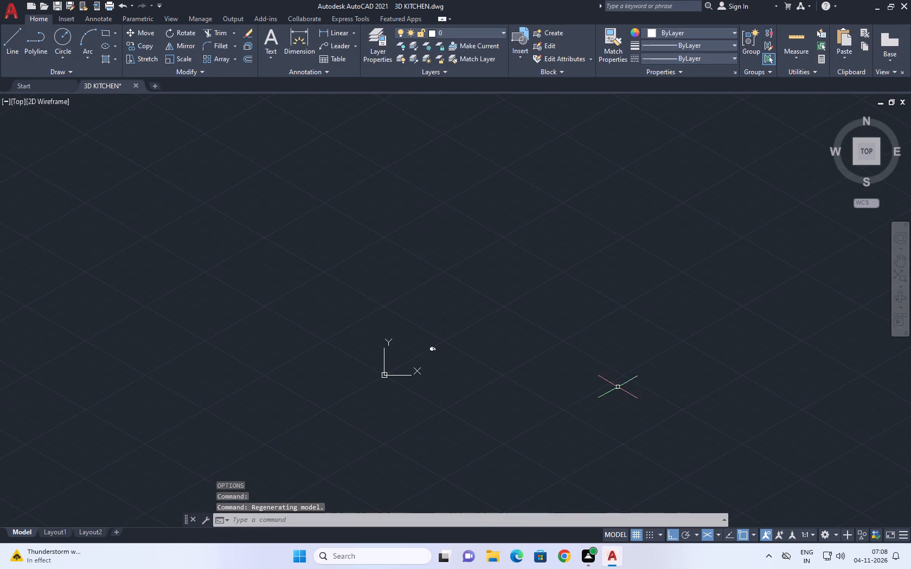
middle_drag(624, 375, 598, 342)
scroll(371, 322, up, 2)
scroll(453, 324, up, 4)
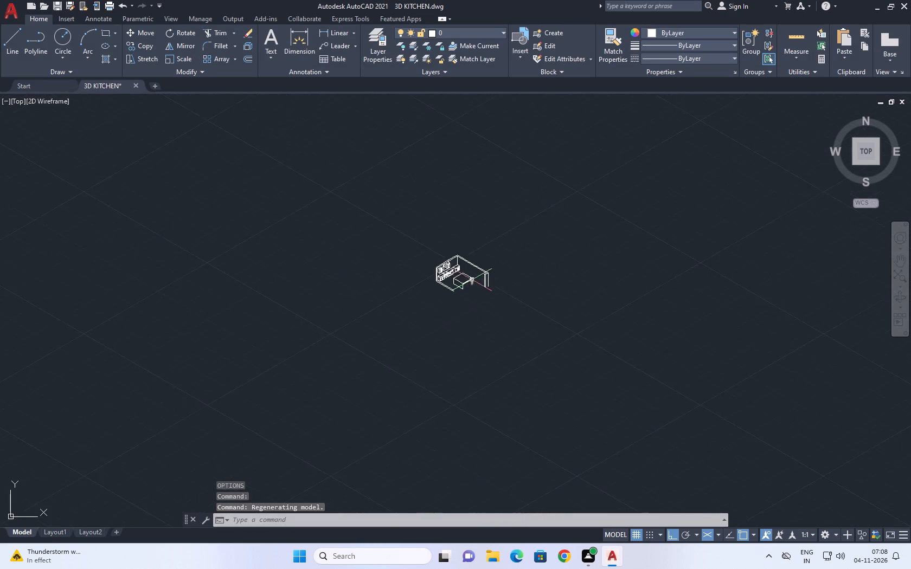
scroll(472, 279, up, 5)
middle_drag(437, 258, 517, 370)
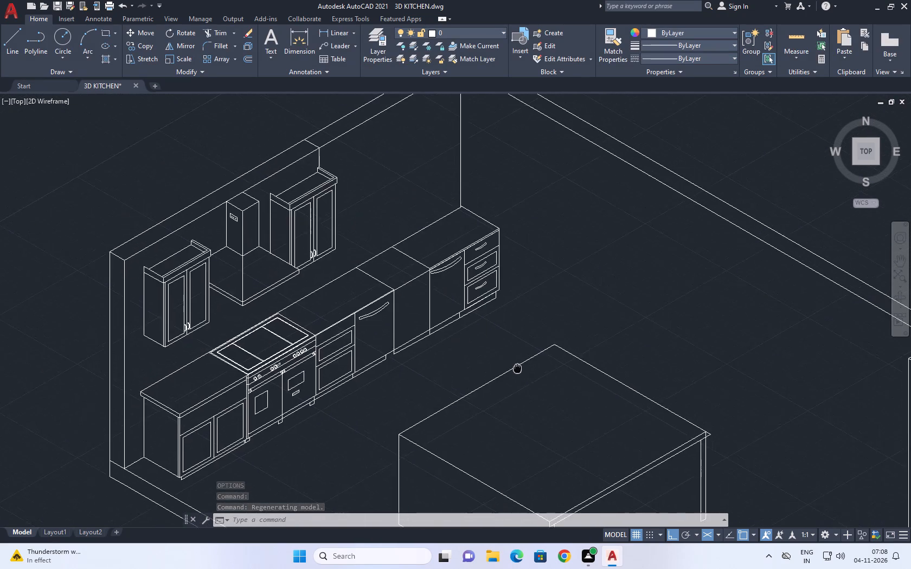
middle_drag(517, 370, 460, 376)
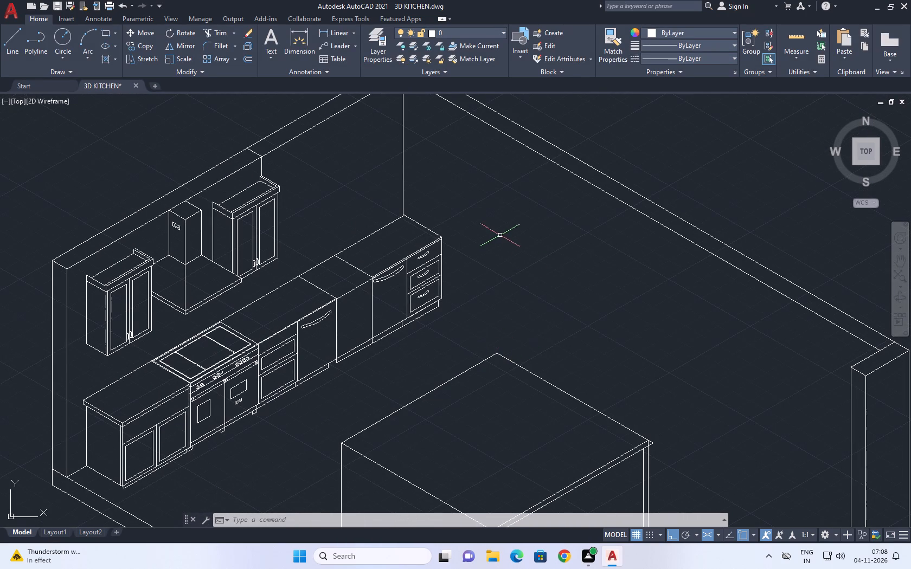
middle_drag(503, 241, 523, 276)
scroll(525, 283, down, 1)
scroll(457, 266, up, 7)
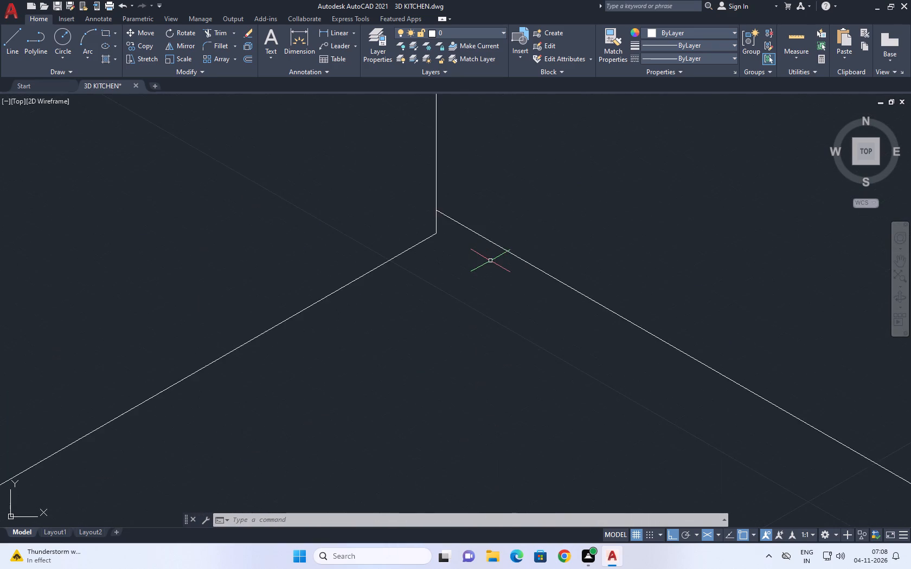
scroll(490, 261, down, 4)
click(548, 265)
click(523, 286)
middle_drag(525, 282, 517, 336)
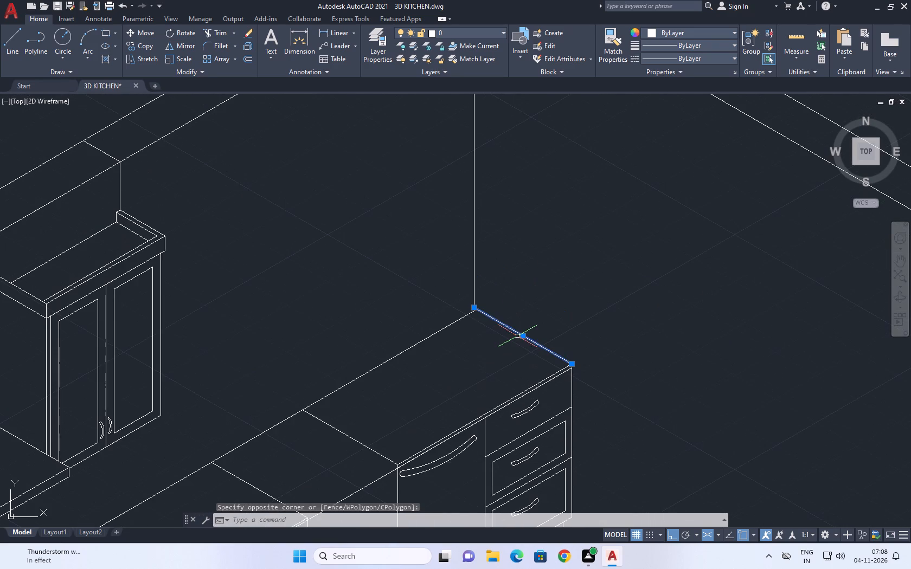
key(m)
key(space)
scroll(467, 316, up, 5)
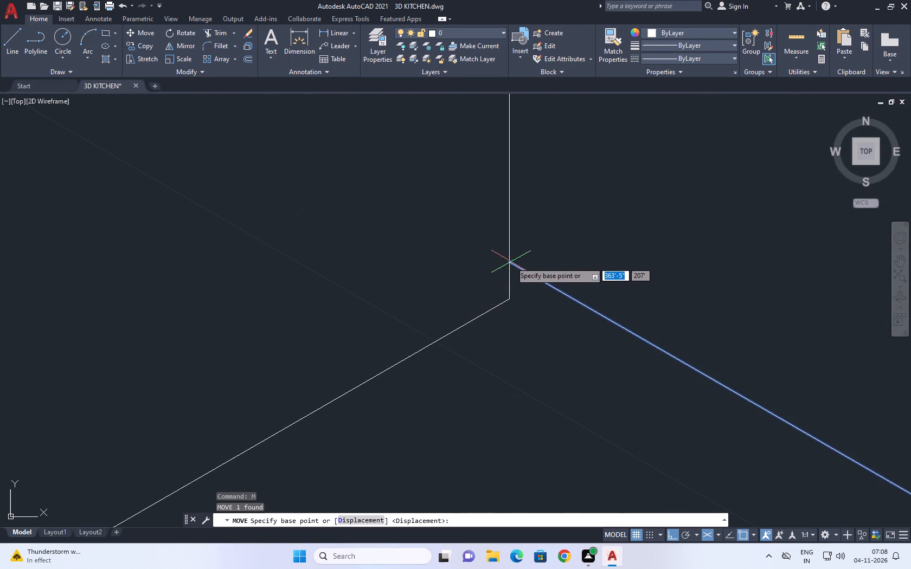
click(510, 261)
click(511, 300)
scroll(505, 264, up, 1)
scroll(505, 264, down, 6)
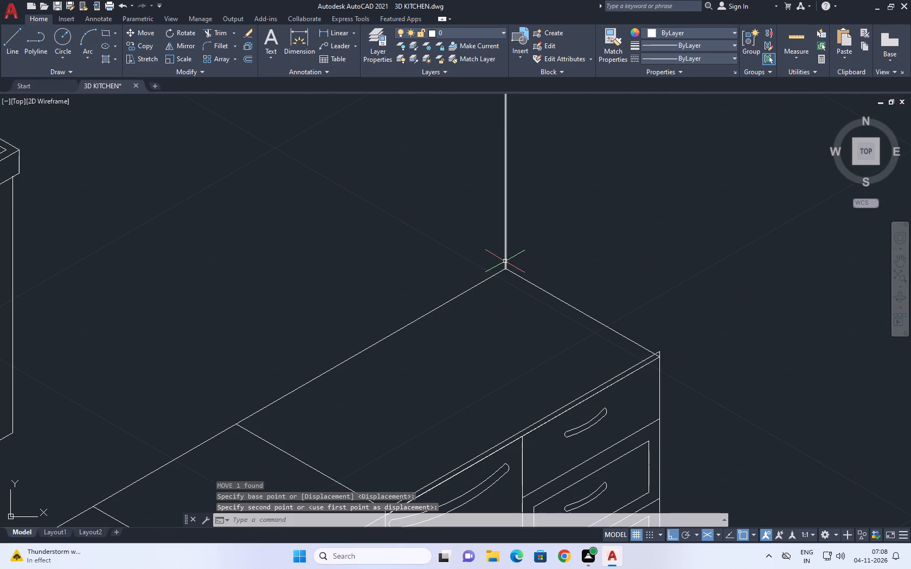
Examine the drawer unit's upper front corner, where the moved end edge meets the doubled countertop front edge.
middle_drag(673, 358, 484, 258)
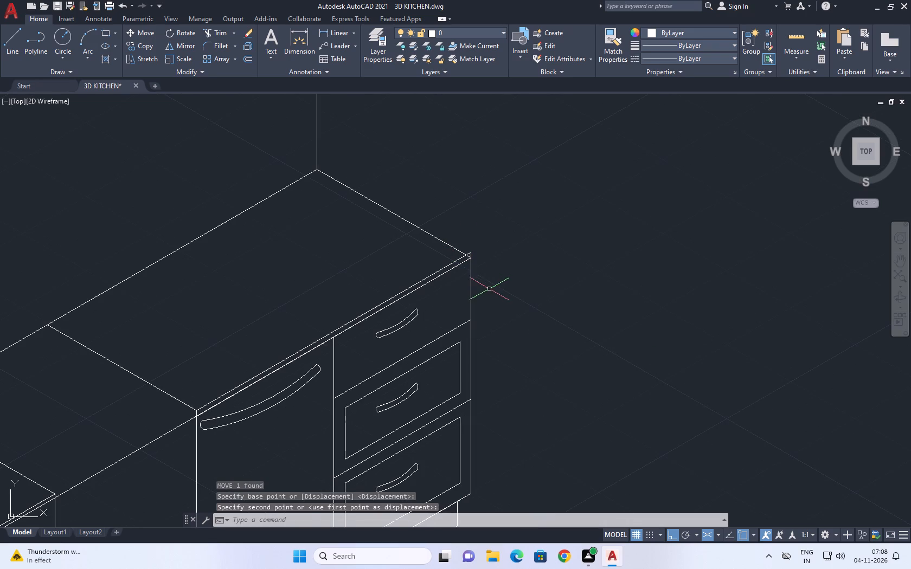
click(485, 287)
click(461, 291)
click(452, 260)
click(448, 277)
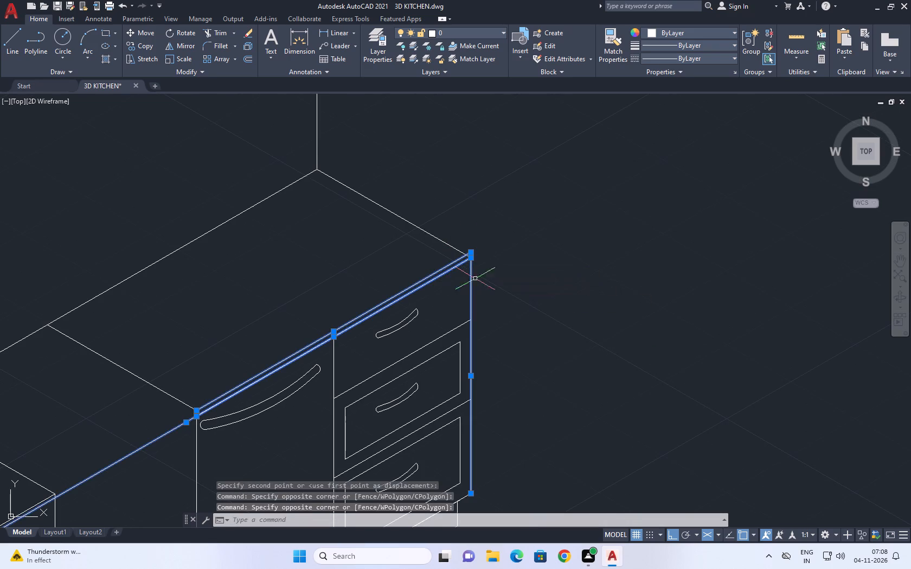
middle_click(487, 279)
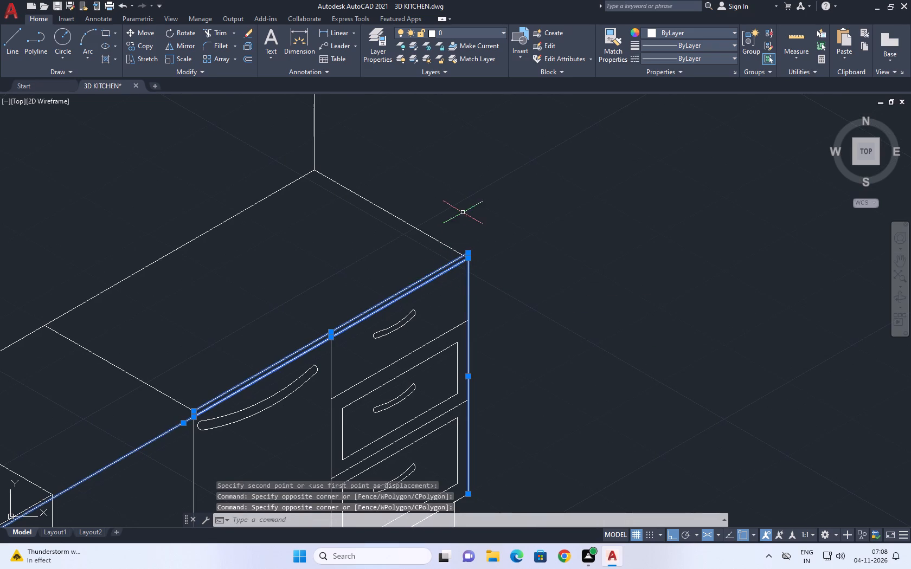
key(Escape)
drag(486, 290, 474, 292)
click(463, 296)
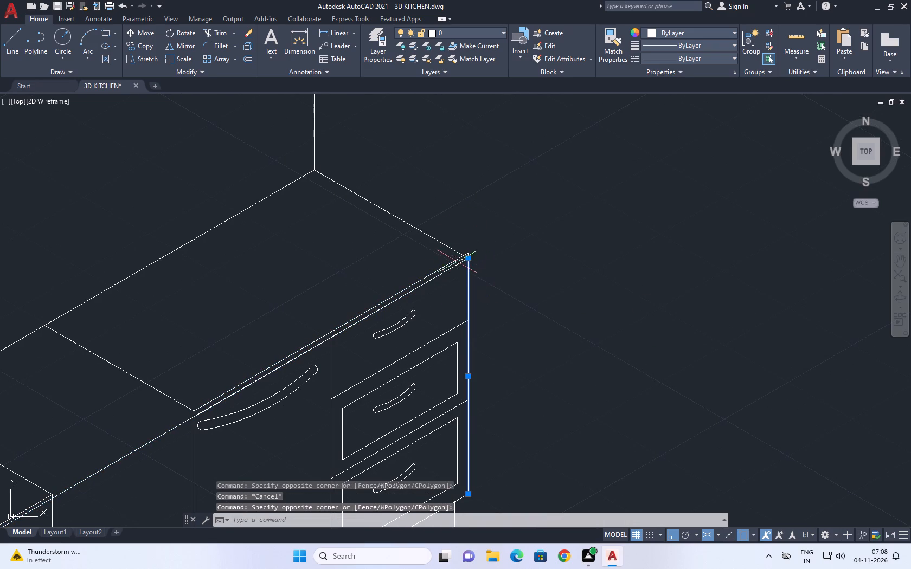
scroll(454, 261, up, 5)
key(Escape)
scroll(474, 267, down, 9)
scroll(485, 279, up, 2)
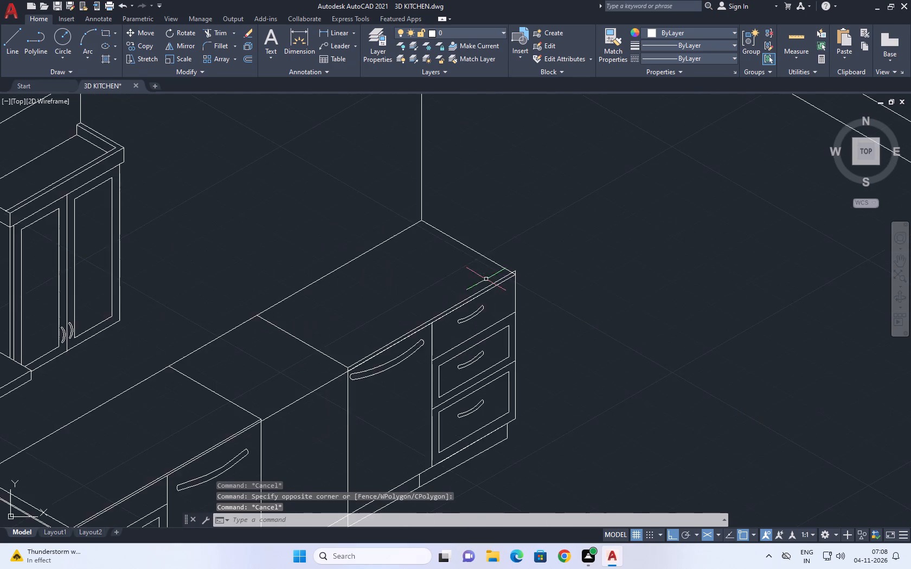
scroll(486, 279, up, 2)
click(504, 250)
click(496, 255)
key(Escape)
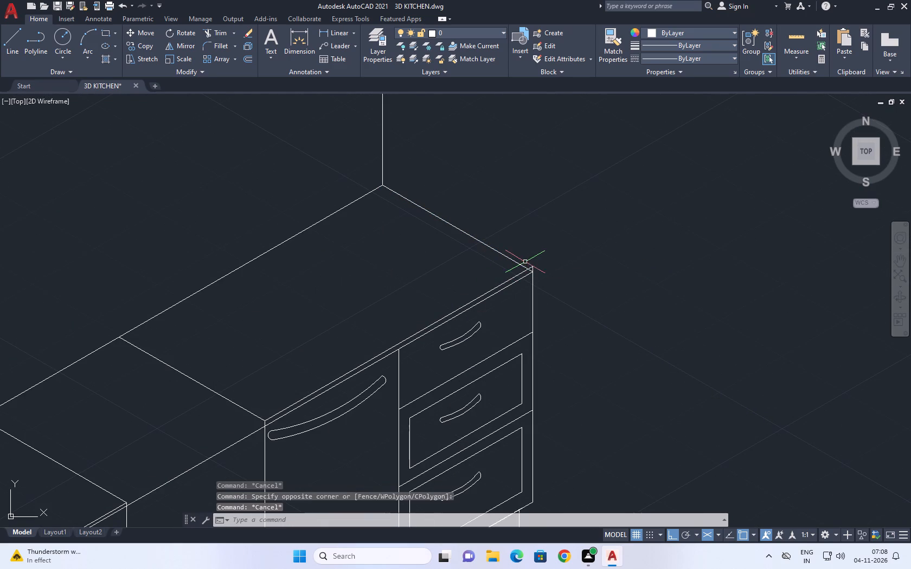
middle_drag(523, 245, 529, 248)
middle_drag(519, 277, 509, 251)
scroll(505, 261, down, 4)
middle_drag(543, 300, 539, 311)
scroll(486, 274, up, 4)
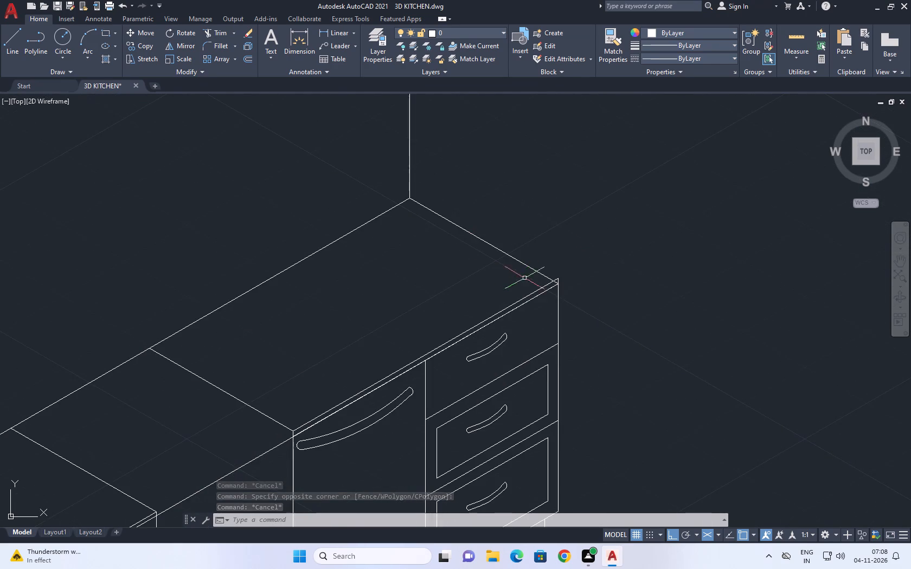
middle_drag(573, 290, 547, 337)
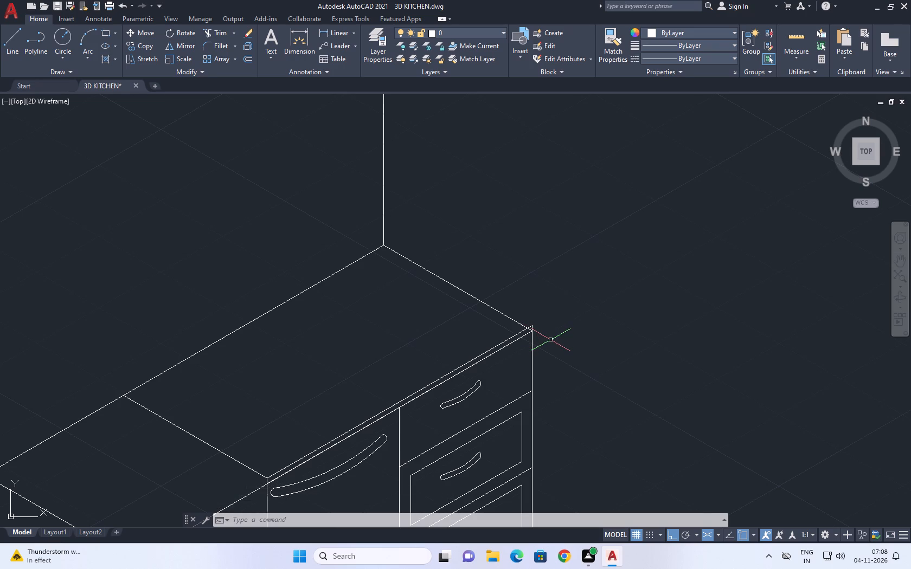
Draw a 3' line along the wall from the farther upper cabinet's outer vertical edge, continued vertically past the wall's inner top edge.
scroll(564, 292, down, 6)
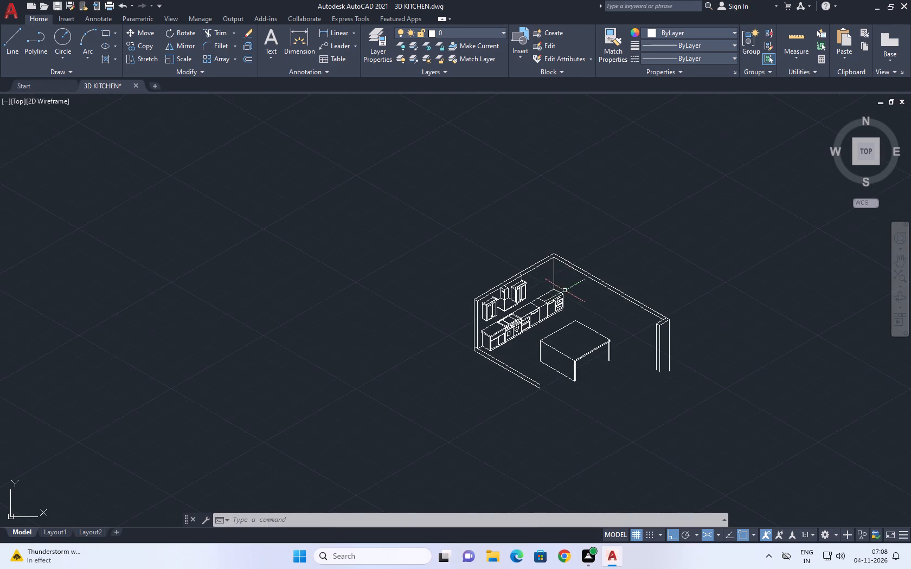
scroll(548, 276, up, 2)
middle_drag(504, 287, 520, 306)
scroll(527, 316, up, 2)
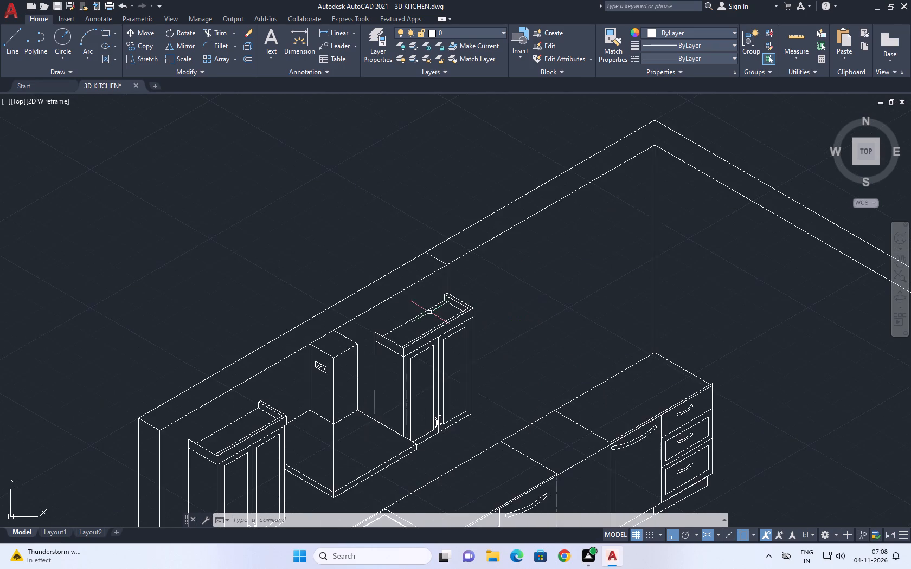
scroll(450, 287, up, 1)
middle_drag(459, 282, 479, 319)
text(l)
key(space)
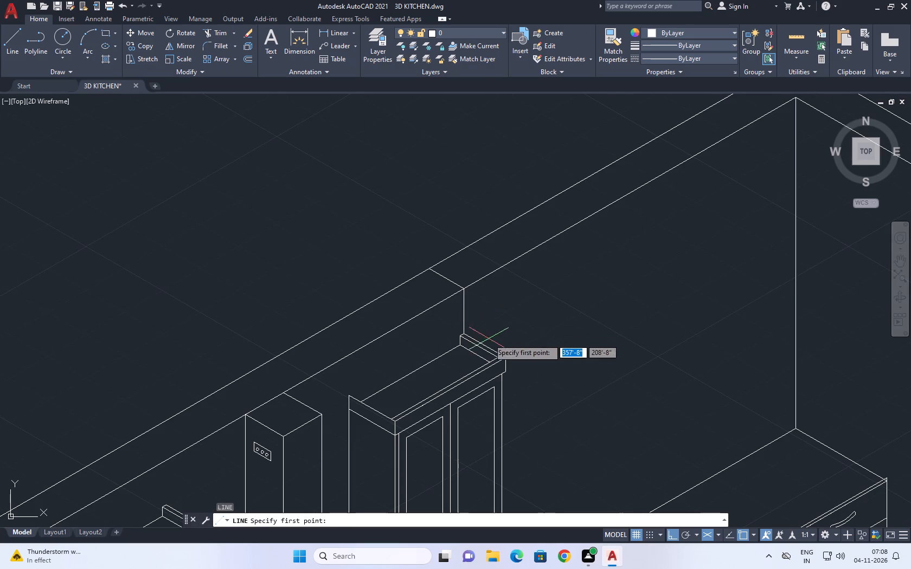
middle_drag(564, 363, 365, 236)
click(305, 272)
middle_drag(472, 198, 464, 267)
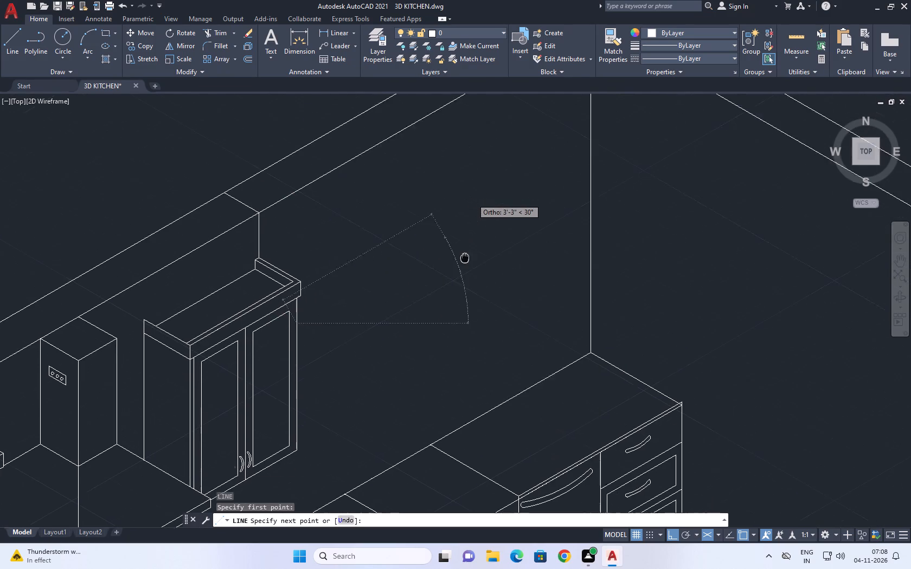
middle_drag(464, 267, 468, 293)
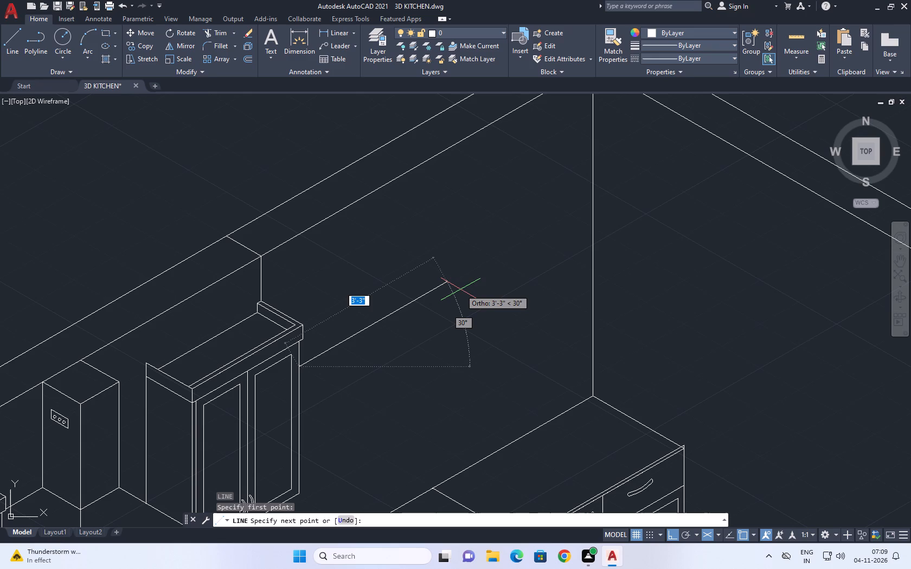
key(3)
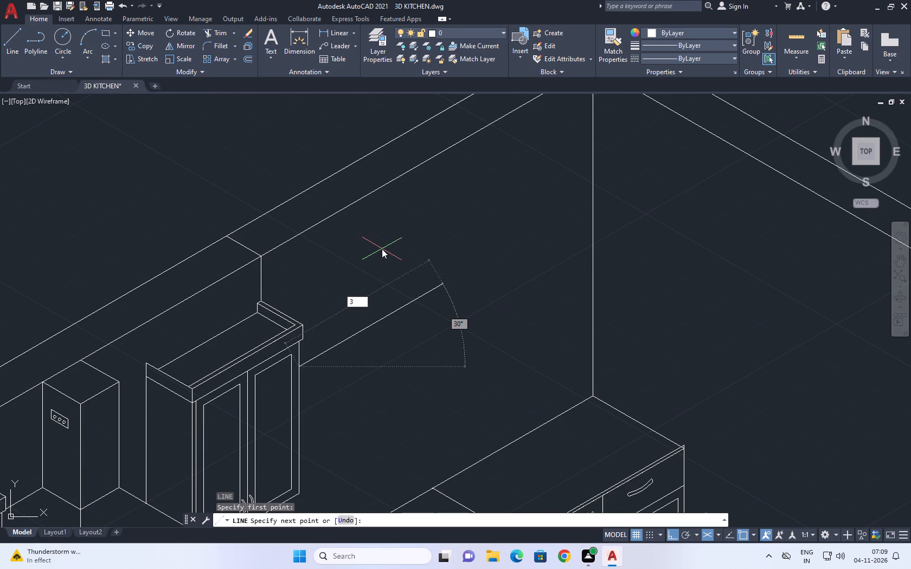
key(apostrophe)
key(Return)
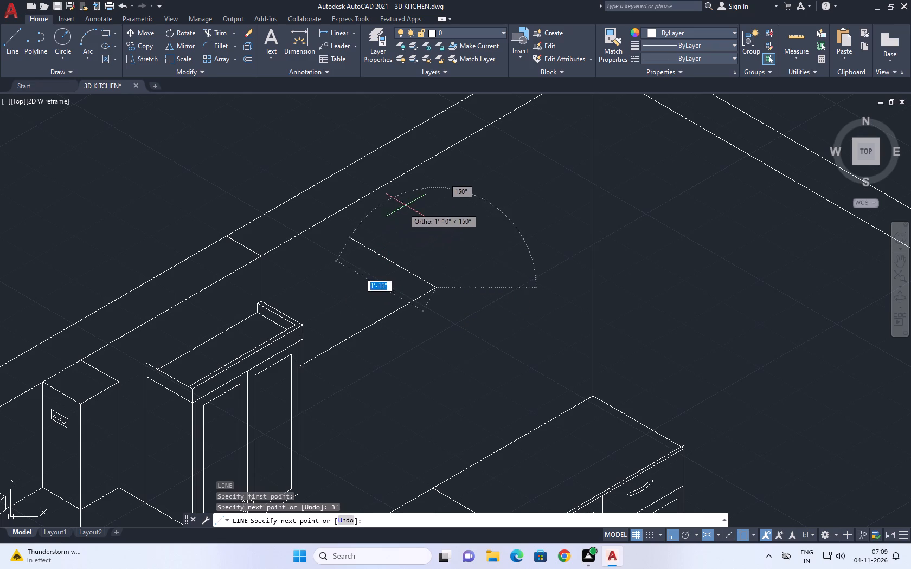
key(F5)
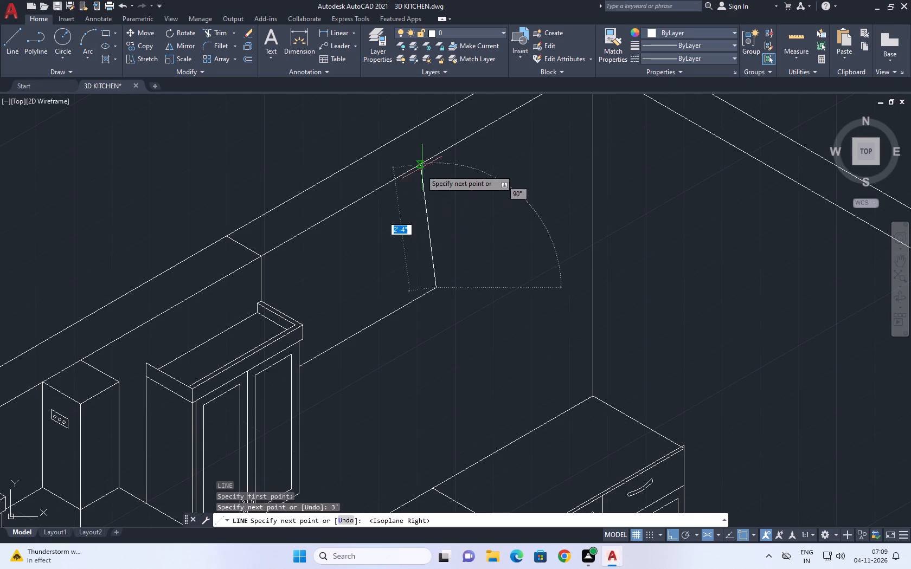
click(435, 137)
key(space)
Trim the new vertical line where it passes the wall's inner top edge.
middle_drag(420, 227, 435, 298)
text(tr)
key(space)
click(452, 215)
scroll(454, 216, down, 2)
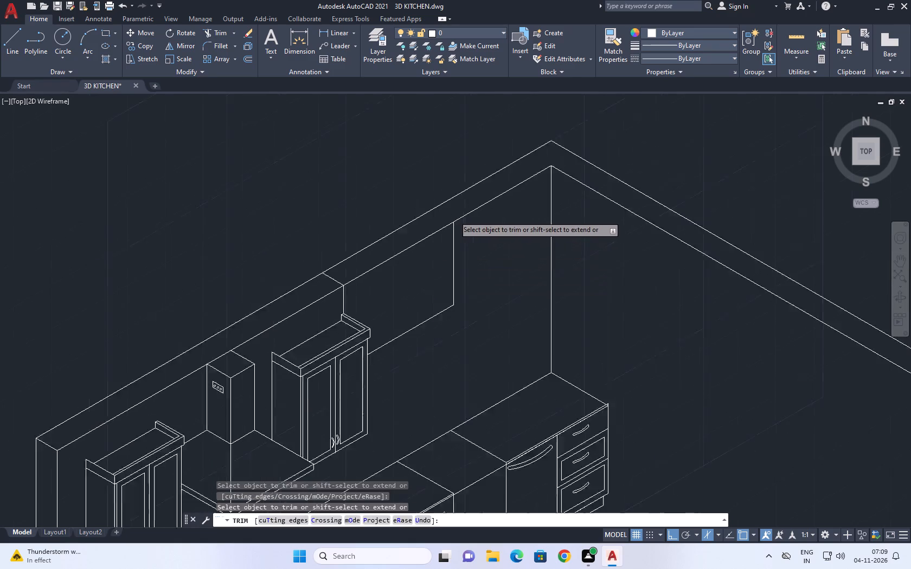
scroll(455, 216, down, 3)
key(space)
Stretch the vertical wall line's lower end to just above the countertop and its upper end down to the 3' line's endpoint.
scroll(456, 235, up, 4)
click(449, 243)
click(449, 246)
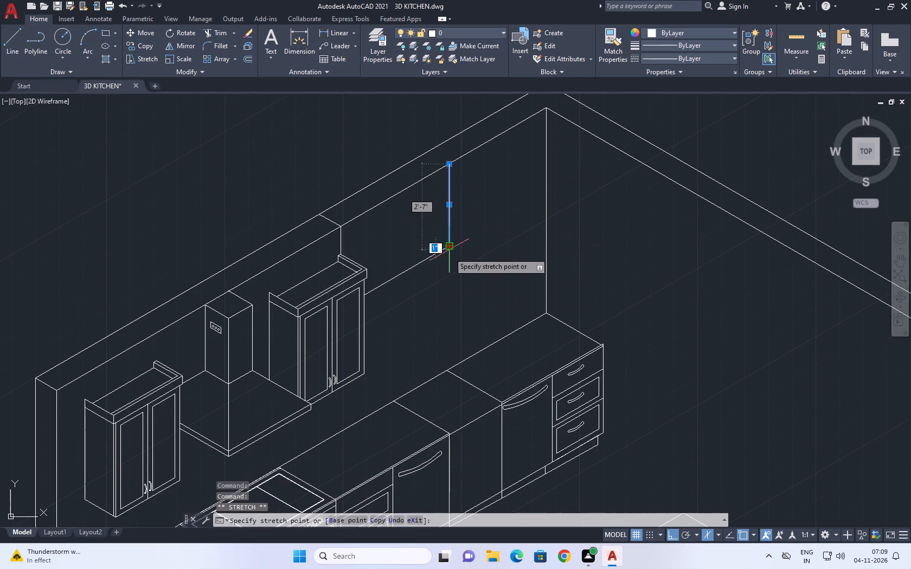
click(460, 353)
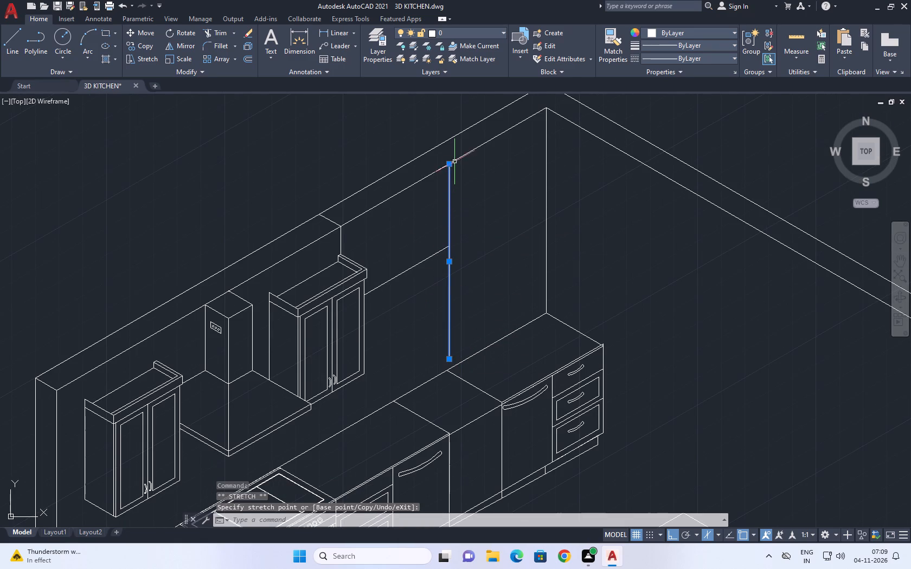
click(451, 166)
click(450, 245)
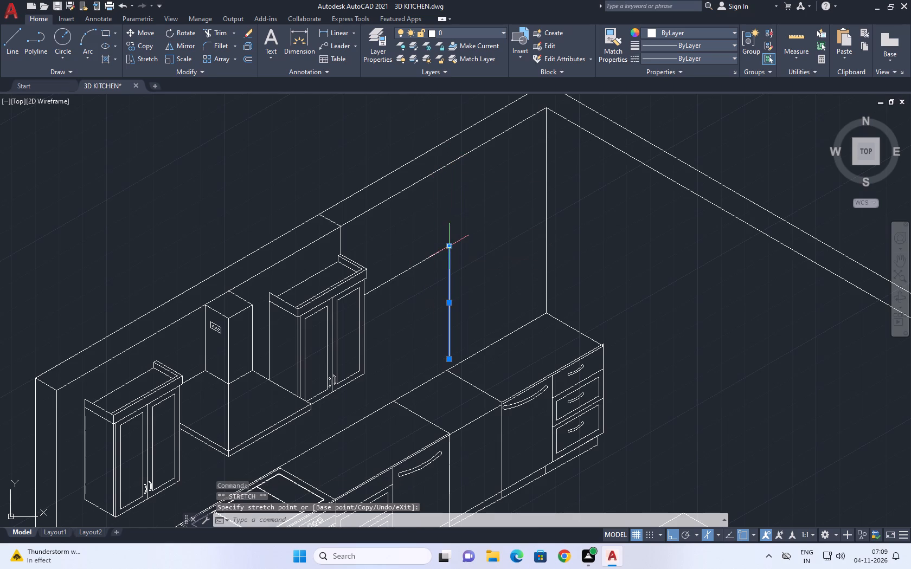
key(Escape)
Draw a line from the farther upper cabinet's outer door panel lower corner, down below the cabinet, and along the wall past the vertical line.
middle_drag(384, 372, 387, 384)
text(l)
key(space)
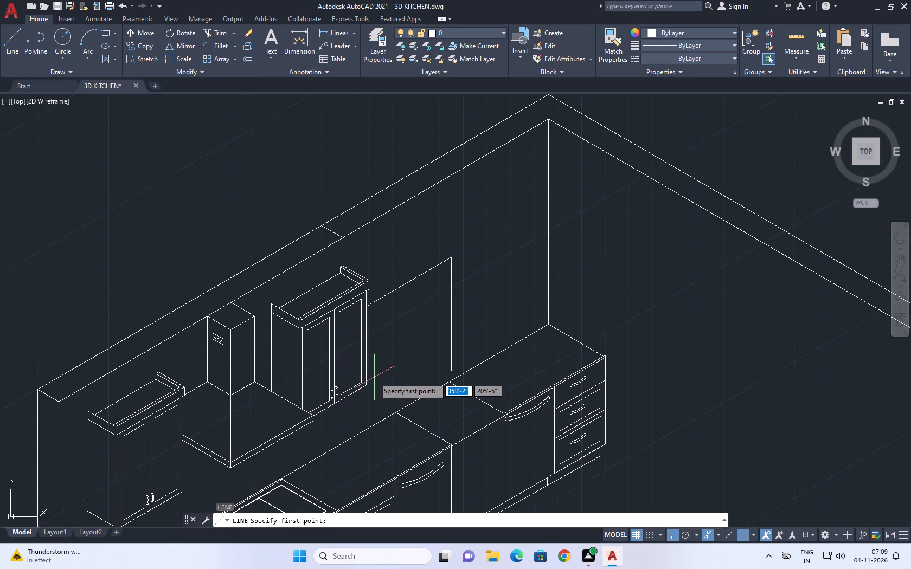
scroll(373, 377, up, 2)
middle_drag(333, 356, 320, 310)
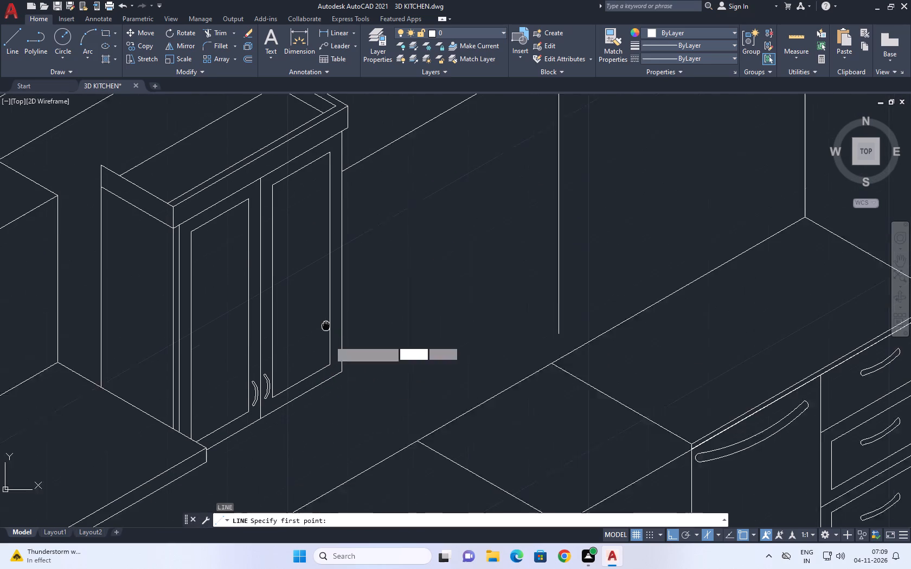
click(328, 359)
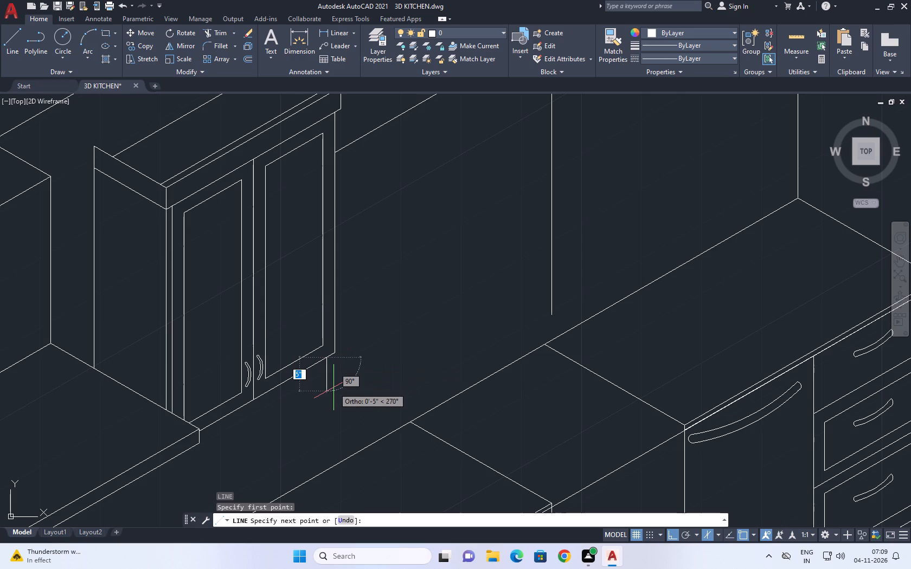
key(space)
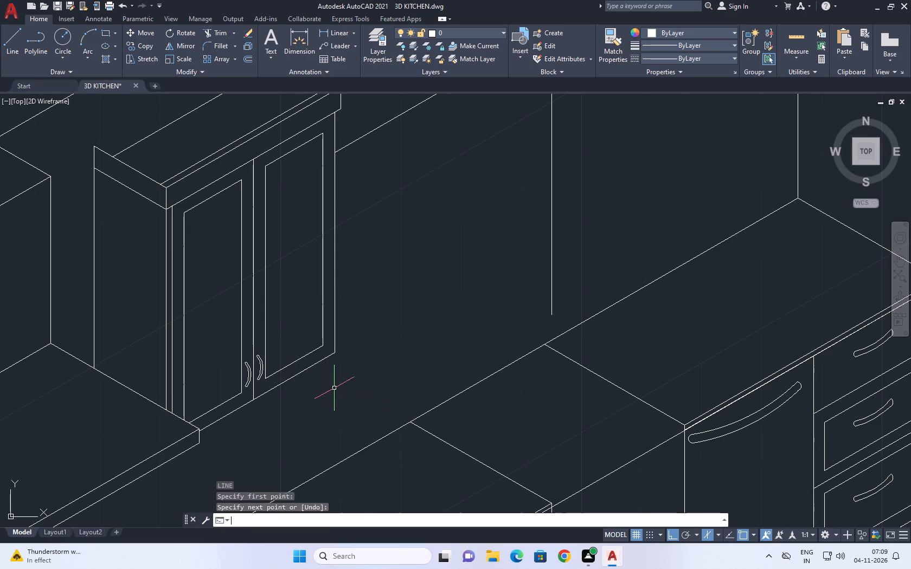
key(space)
click(324, 347)
click(325, 385)
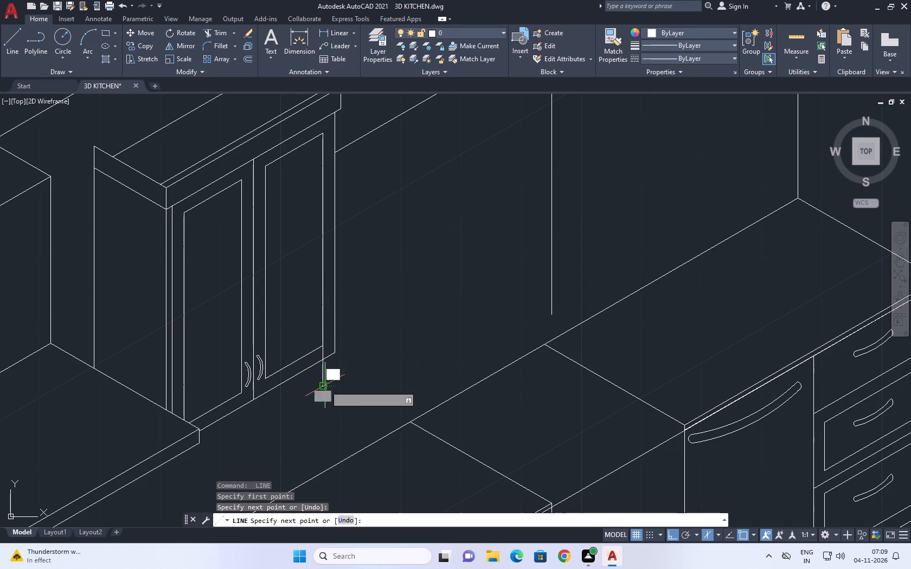
click(573, 274)
key(space)
Draw a line from the same cabinet's lower outer corner about 2" down, continued about 3'-3" along the wall past the vertical line.
key(space)
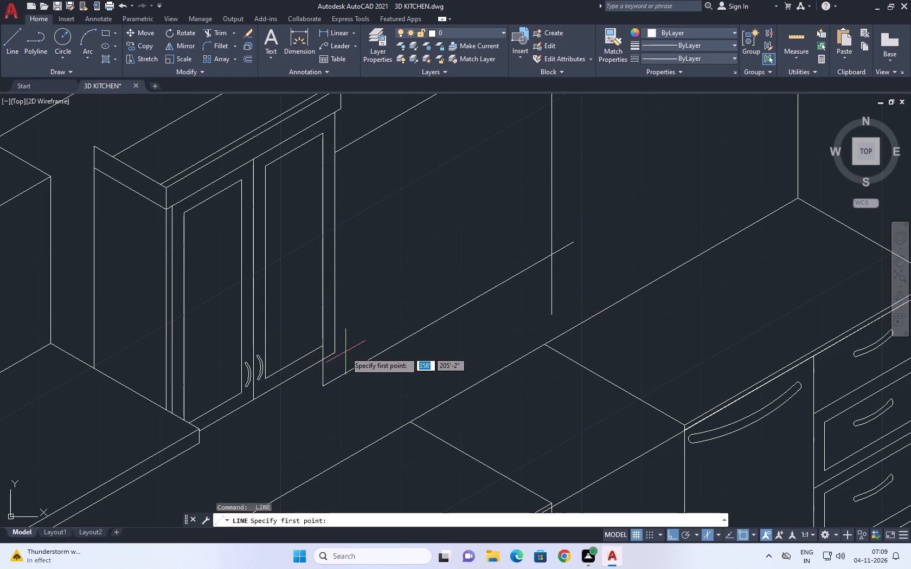
click(334, 351)
scroll(335, 363, up, 2)
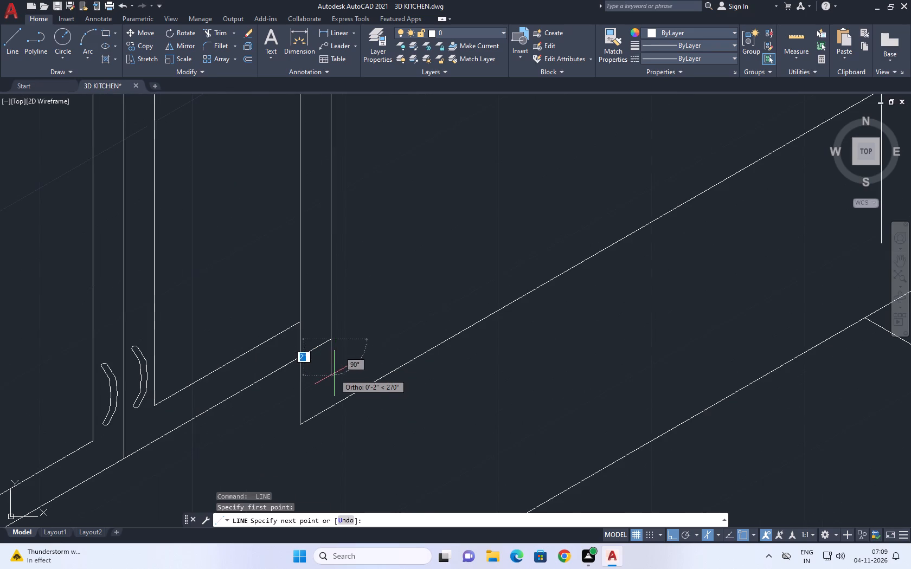
click(334, 373)
scroll(454, 325, down, 3)
middle_drag(508, 286, 410, 327)
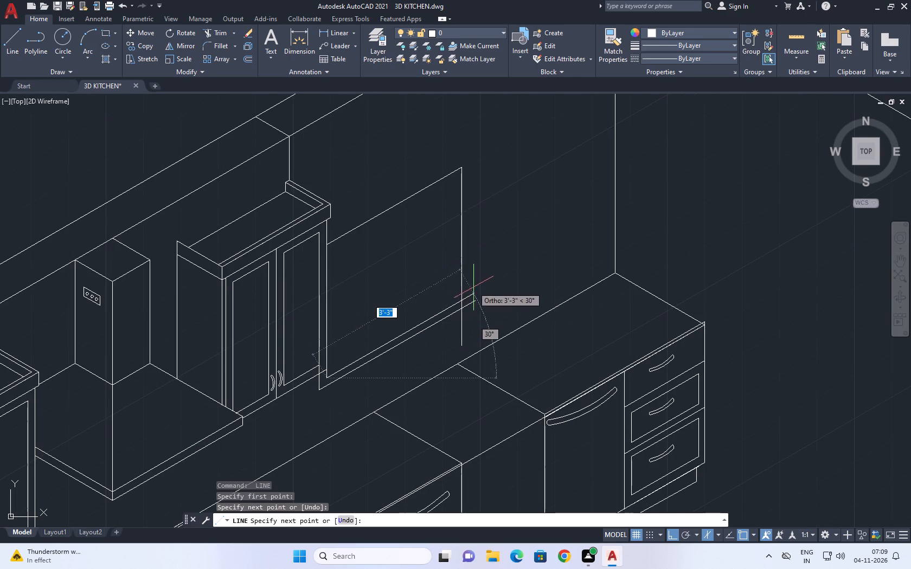
click(476, 290)
key(space)
Draw the outer frame line from the cabinet's side edge about 3'-2" along the wall above the 3' line, continued down past the lower lines.
scroll(440, 295, up, 1)
middle_drag(366, 282, 384, 333)
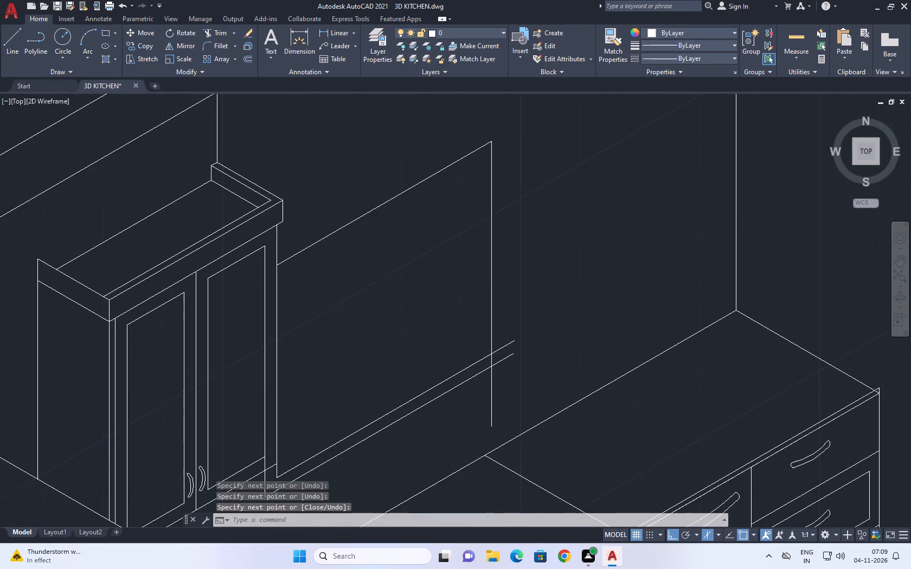
key(space)
scroll(288, 245, up, 2)
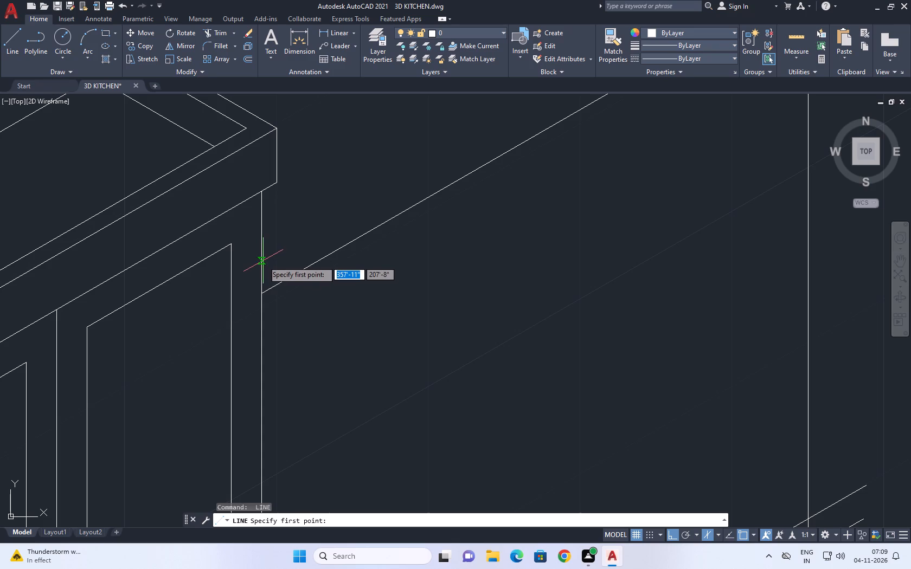
click(263, 261)
scroll(371, 223, down, 2)
middle_drag(440, 173, 384, 247)
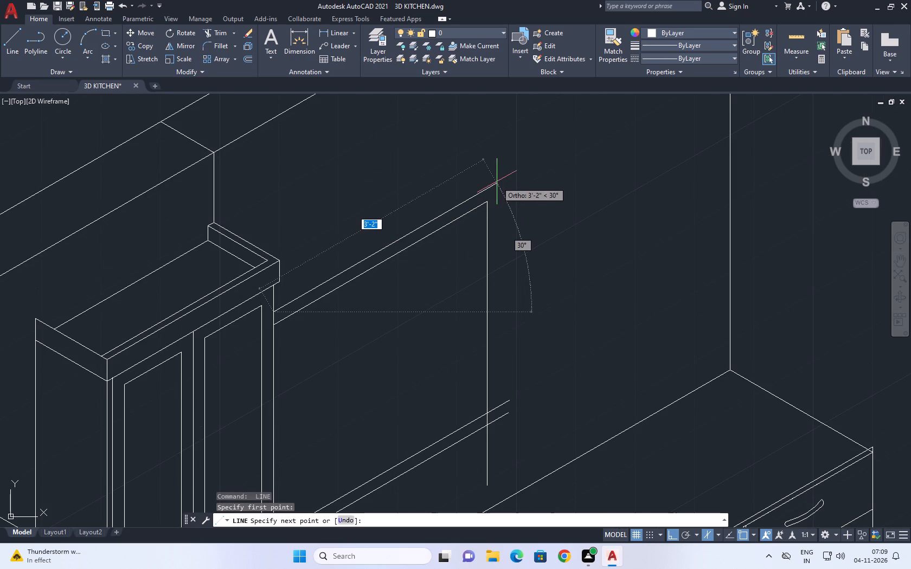
click(501, 181)
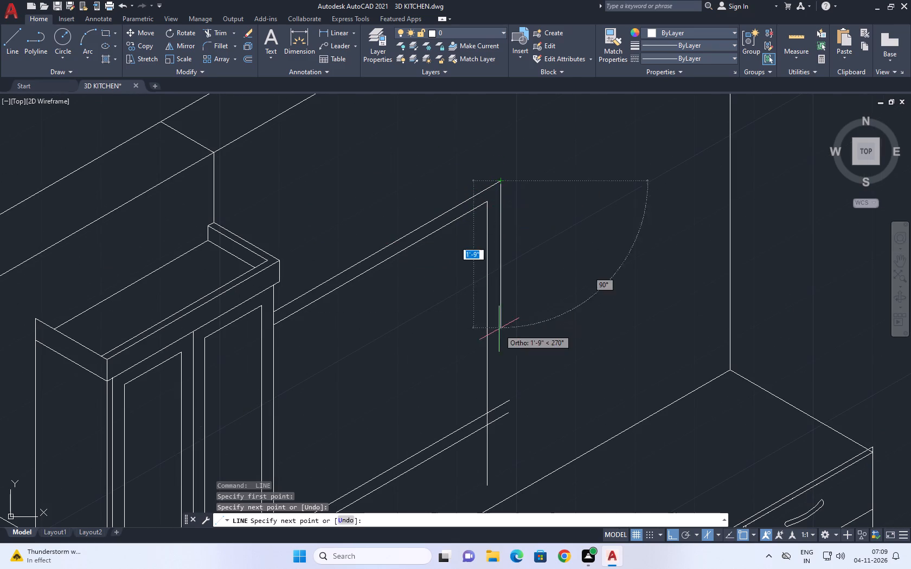
middle_drag(501, 331, 470, 276)
click(476, 372)
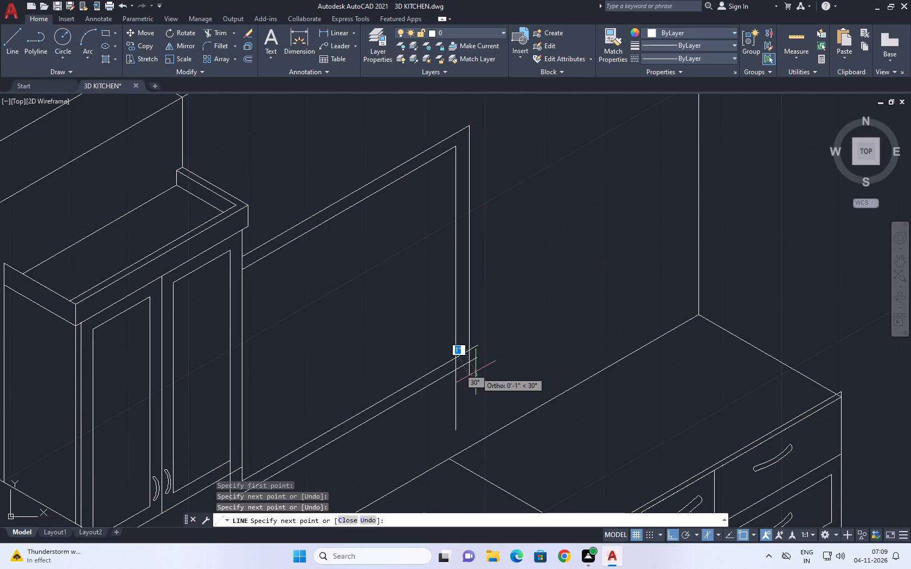
key(space)
Trim the overlapping line ends at the frame's lower corner farthest from the cabinet, leaving clean inner and outer corners.
middle_drag(450, 303, 454, 354)
text(tr)
key(space)
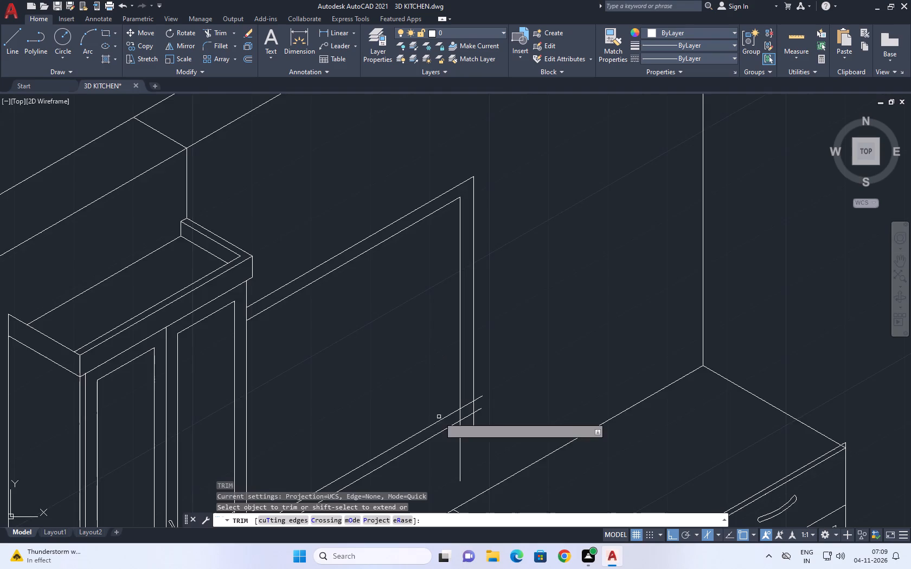
middle_drag(430, 416, 450, 320)
scroll(480, 370, up, 1)
drag(524, 287, 514, 306)
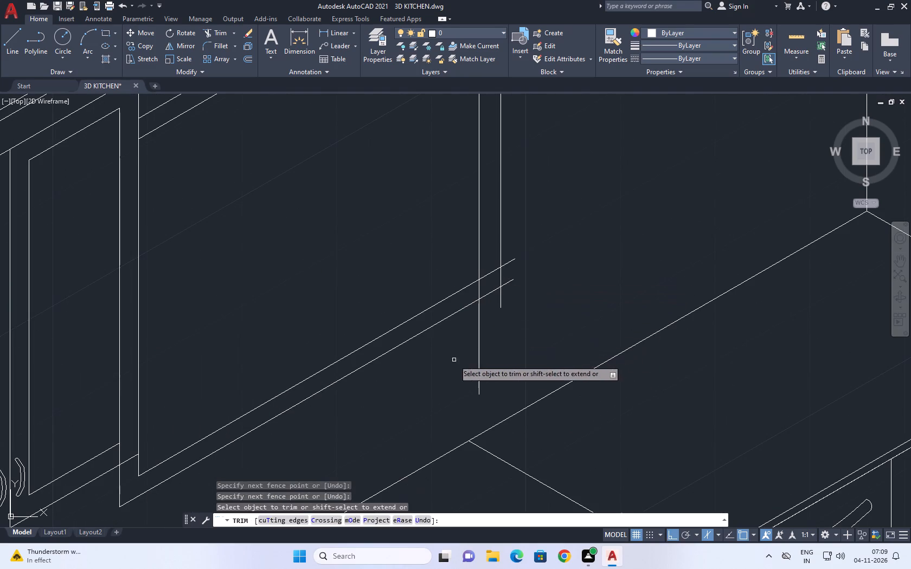
drag(453, 361, 456, 354)
click(506, 289)
click(510, 255)
click(507, 303)
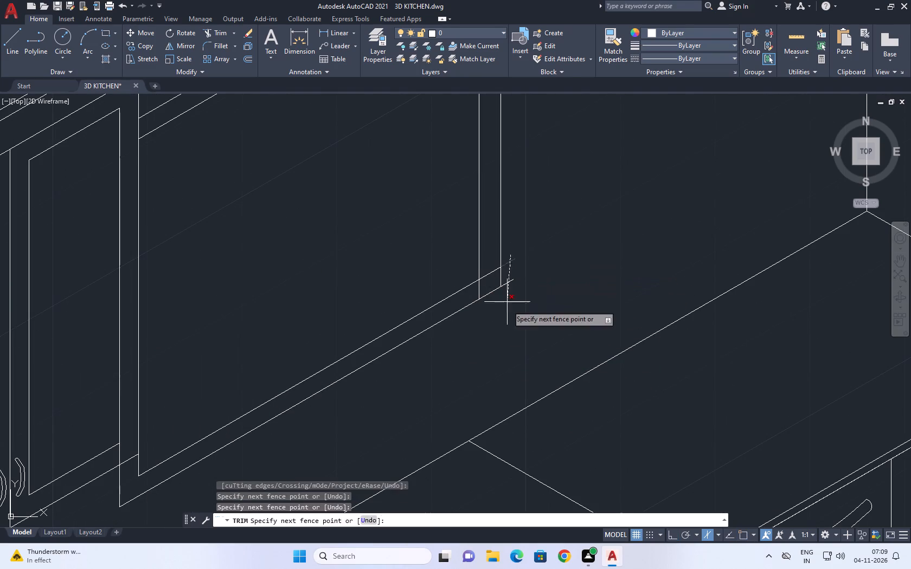
scroll(486, 287, up, 2)
click(491, 245)
drag(453, 306, 440, 308)
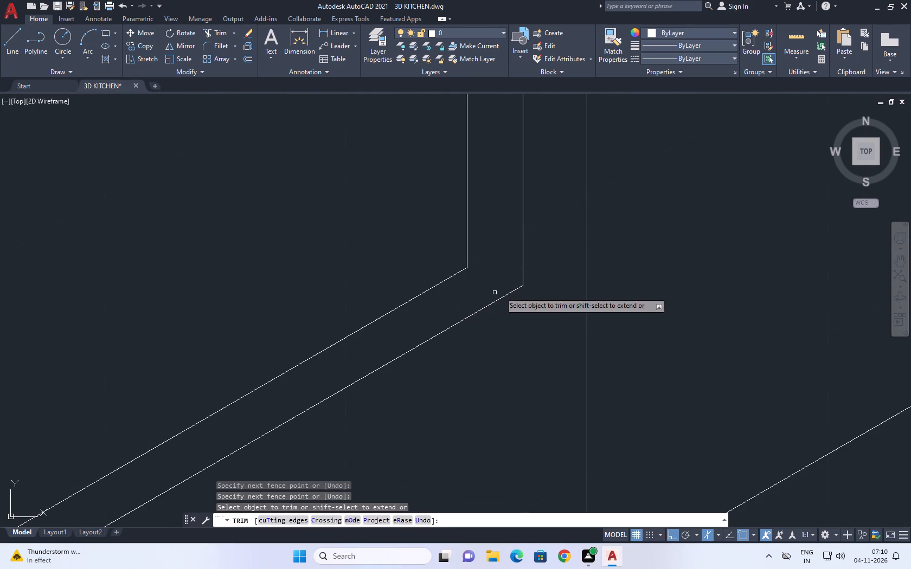
right_click(542, 295)
click(556, 313)
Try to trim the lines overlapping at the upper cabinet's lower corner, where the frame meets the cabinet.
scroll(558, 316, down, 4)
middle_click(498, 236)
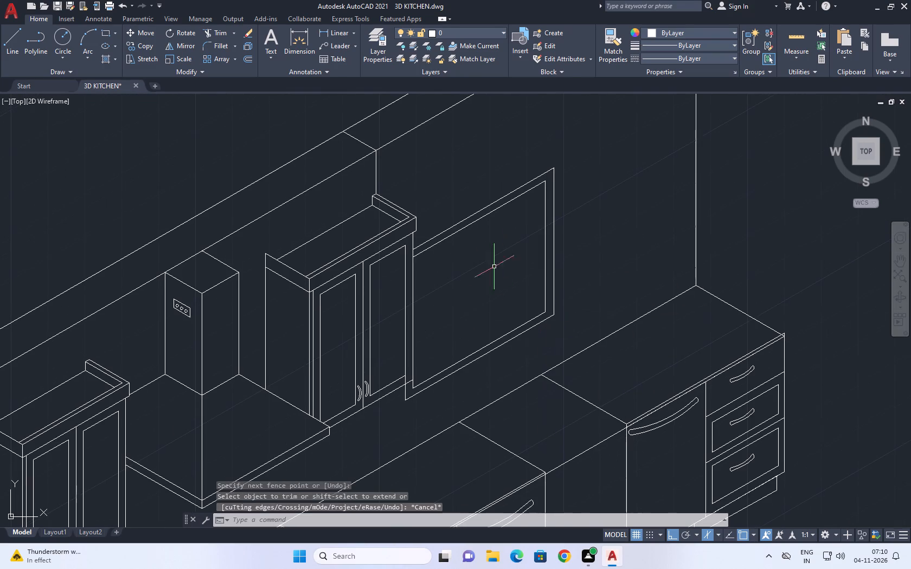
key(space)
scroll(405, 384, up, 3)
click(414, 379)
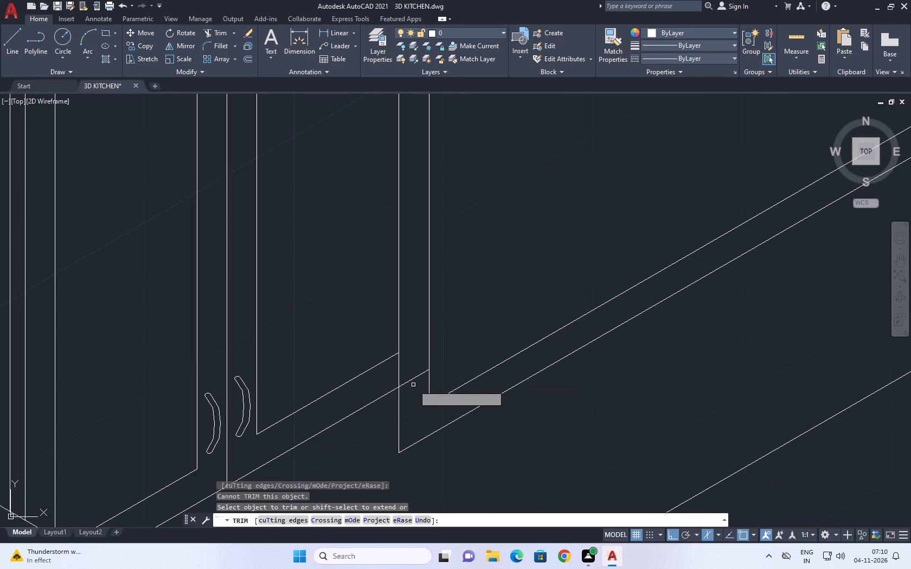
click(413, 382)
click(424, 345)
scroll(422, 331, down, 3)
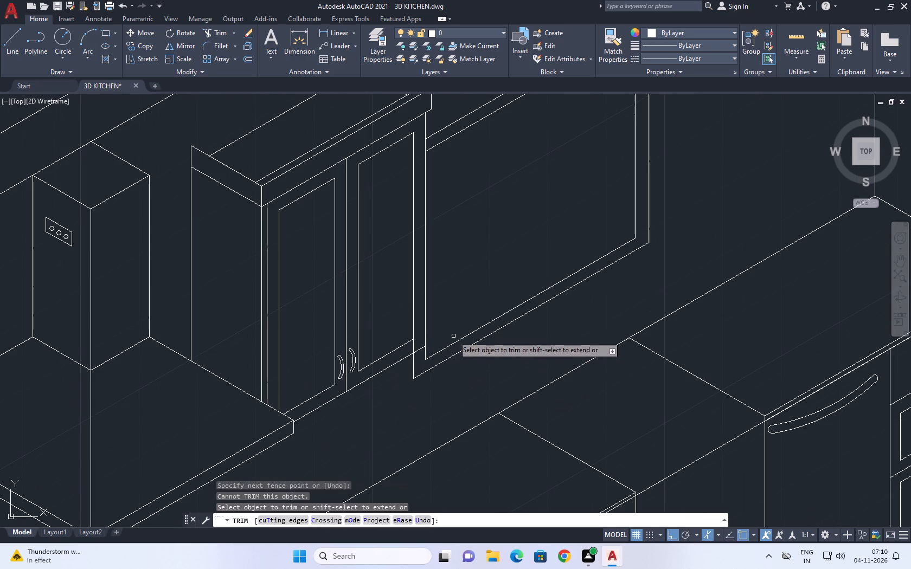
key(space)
Trim the outer frame's short vertical line where it runs over the upper cabinet's door, above the cabinet's bottom edge.
scroll(455, 328, down, 3)
middle_drag(477, 318, 471, 358)
middle_drag(445, 349, 443, 347)
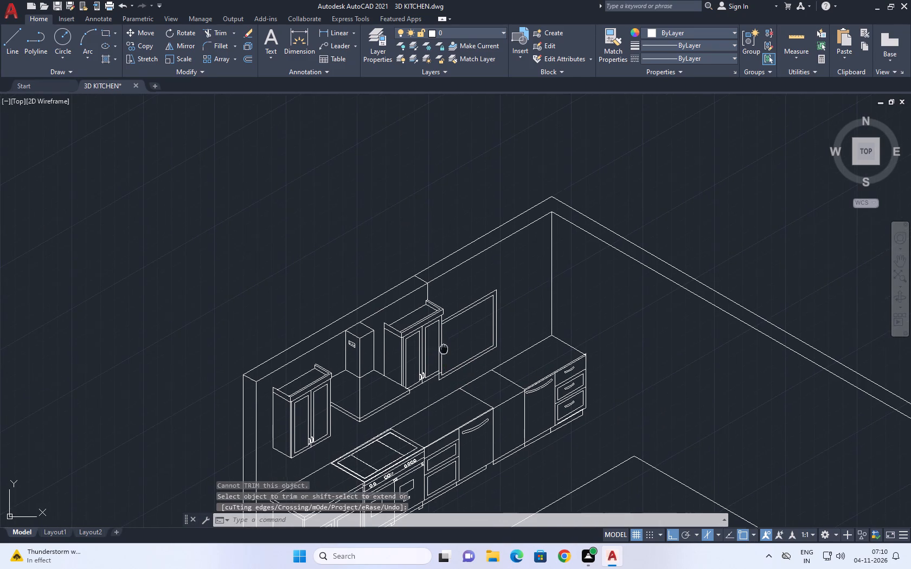
middle_drag(443, 347, 442, 308)
scroll(439, 323, up, 4)
middle_drag(484, 319, 457, 333)
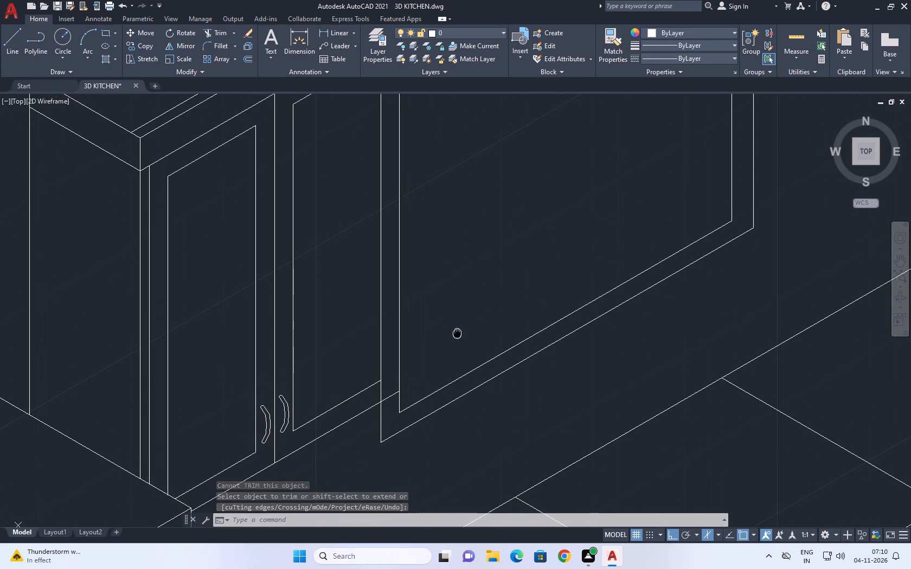
middle_drag(457, 333, 455, 335)
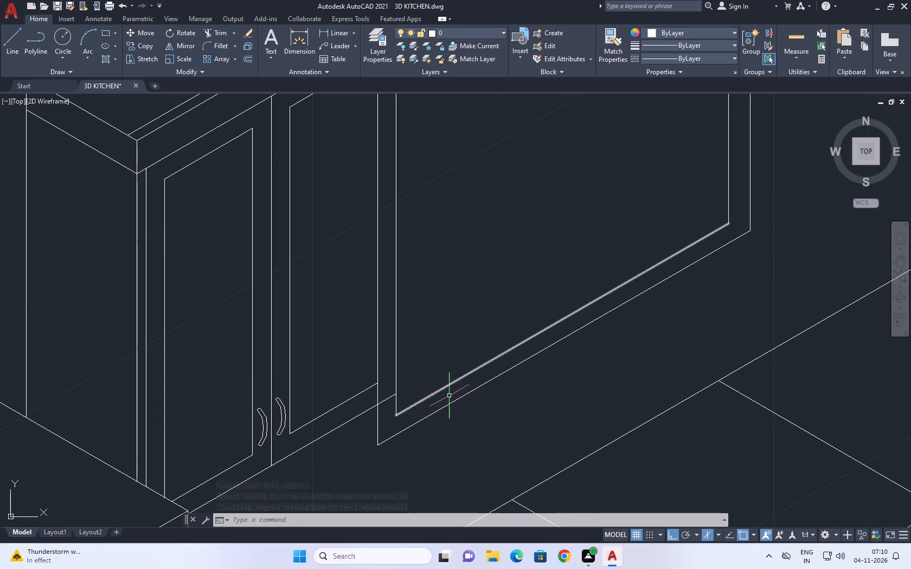
scroll(425, 387, down, 2)
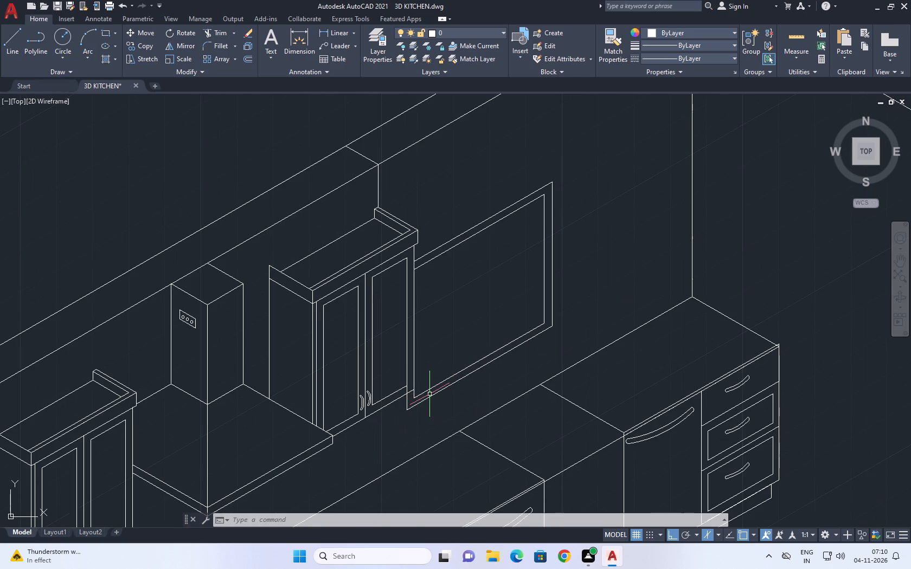
click(394, 399)
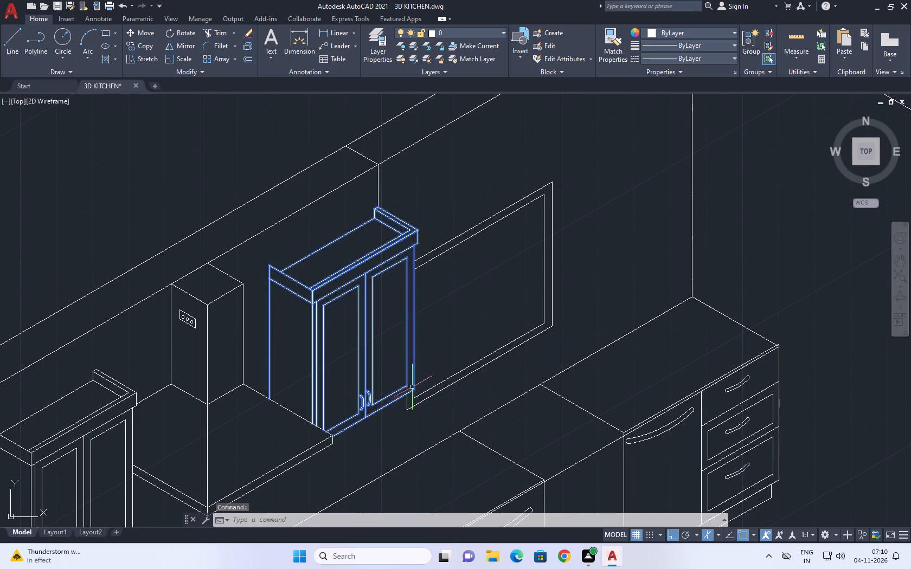
scroll(411, 398, up, 3)
key(Escape)
key(t)
key(r)
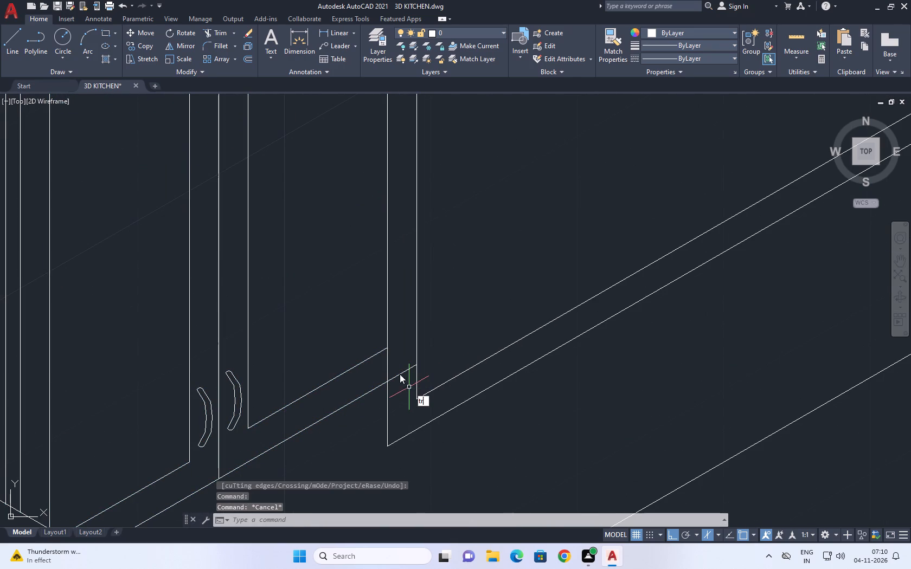
key(space)
click(390, 363)
click(376, 379)
scroll(499, 343, down, 1)
key(Escape)
Draw a vertical line from the midpoint of the frame's inner top edge down past its outer bottom edge.
scroll(495, 349, down, 1)
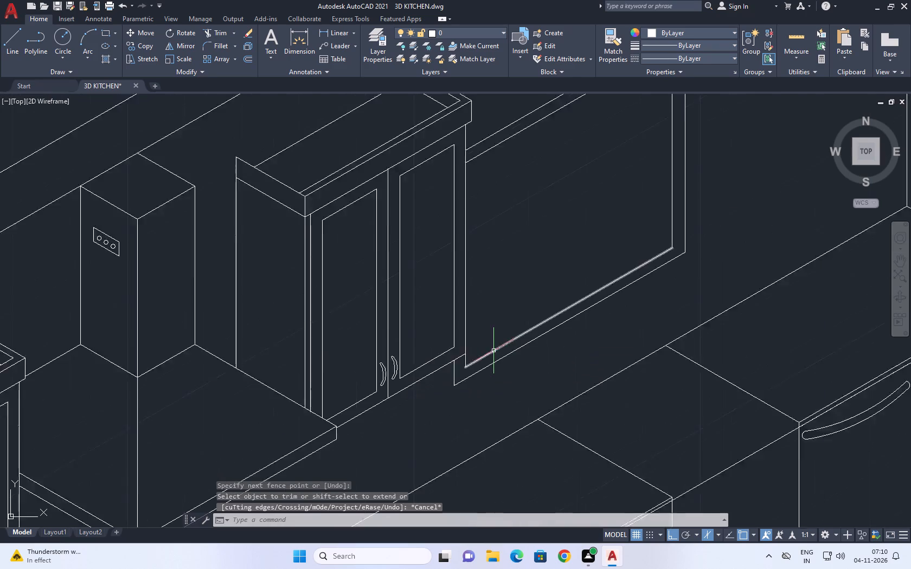
scroll(493, 351, down, 1)
middle_drag(491, 312, 475, 363)
scroll(497, 92, down, 1)
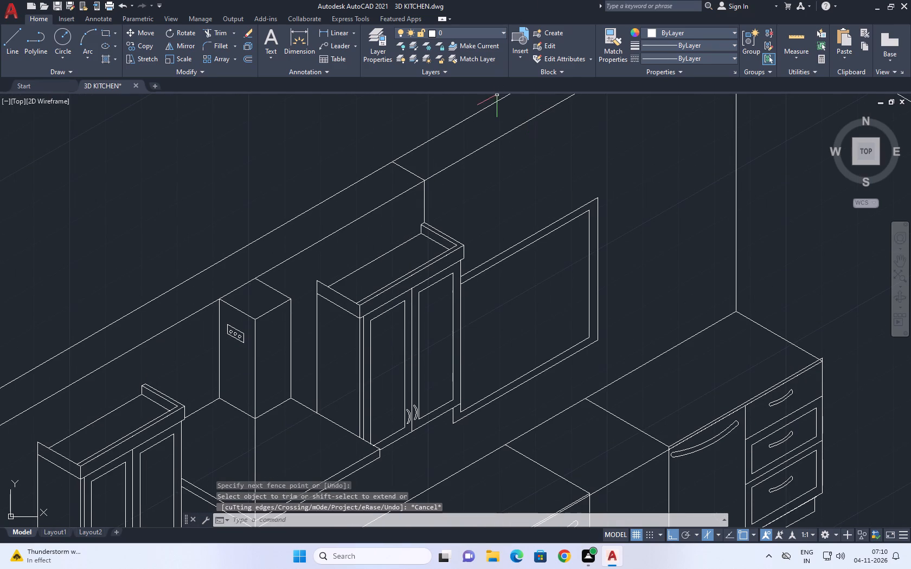
key(l)
key(space)
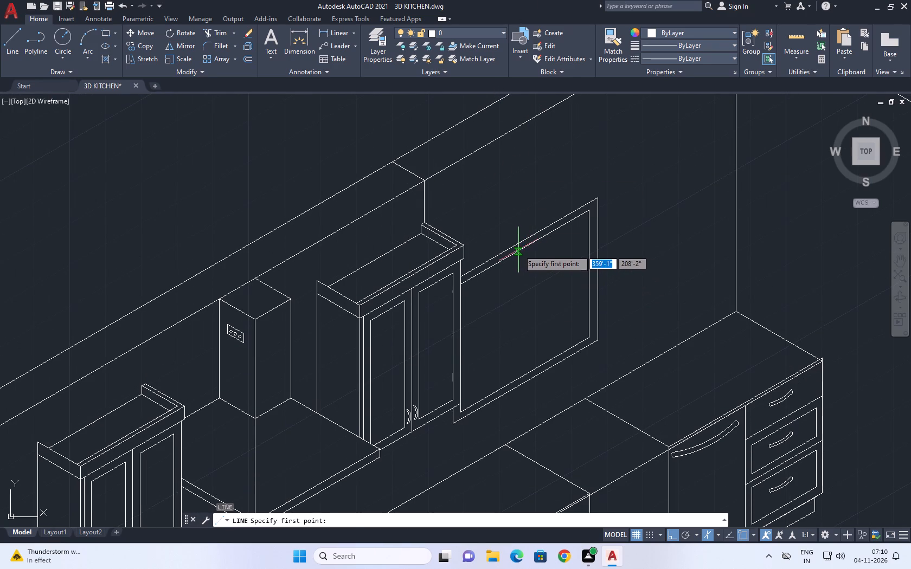
click(524, 247)
scroll(527, 400, up, 3)
click(512, 434)
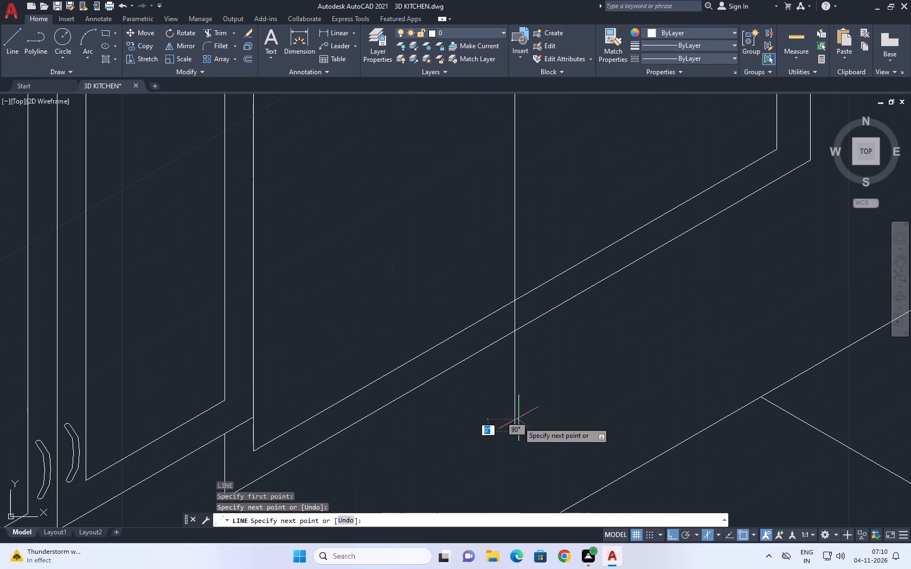
key(space)
Copy the vertical line at the frame's middle 1" to each side along the frame's sloping direction.
scroll(519, 349, down, 1)
middle_drag(526, 239, 518, 305)
scroll(518, 305, down, 2)
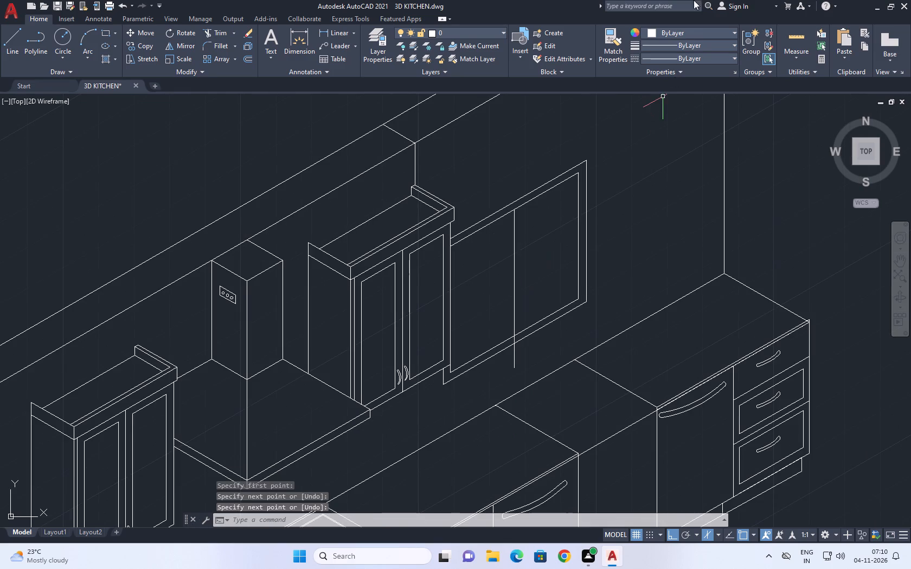
scroll(706, 0, up, 1)
click(519, 269)
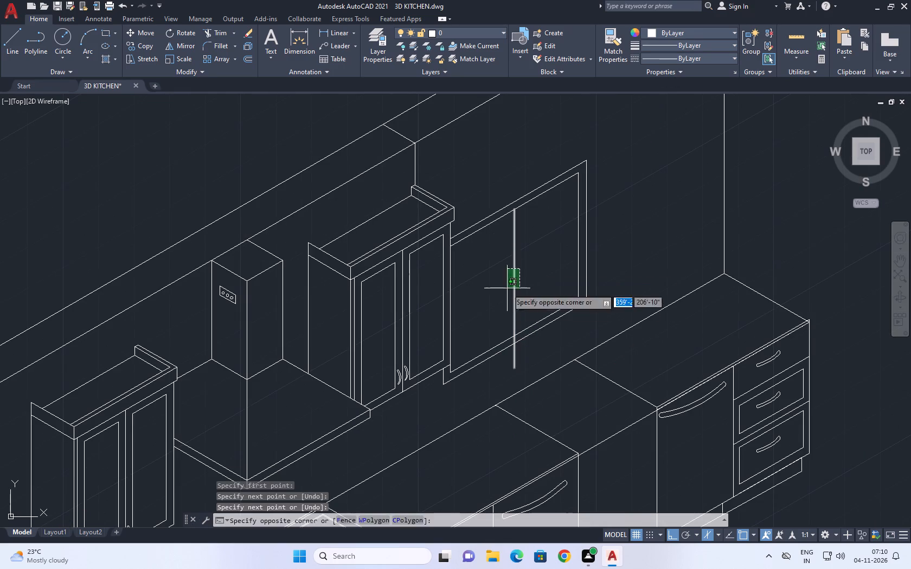
click(503, 296)
middle_drag(531, 287, 489, 359)
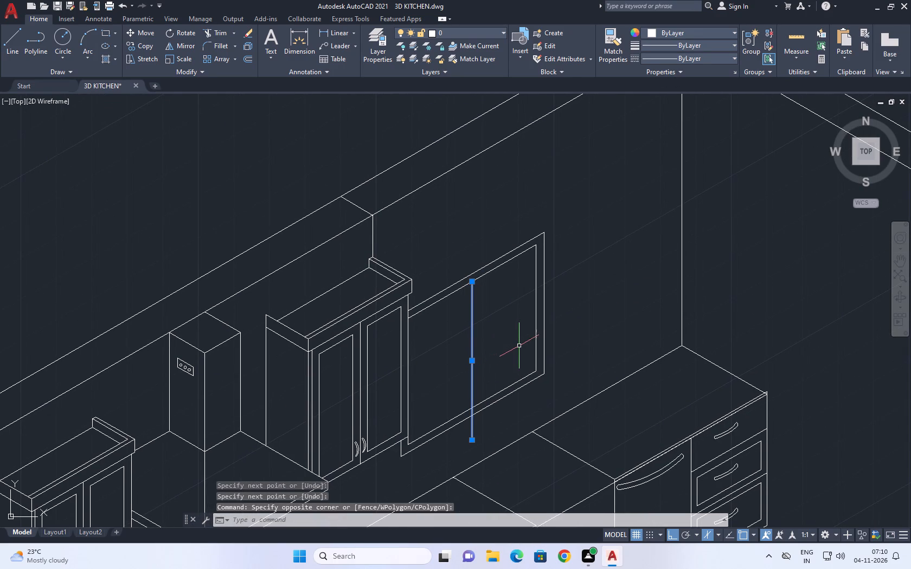
middle_drag(486, 385, 486, 360)
key(c)
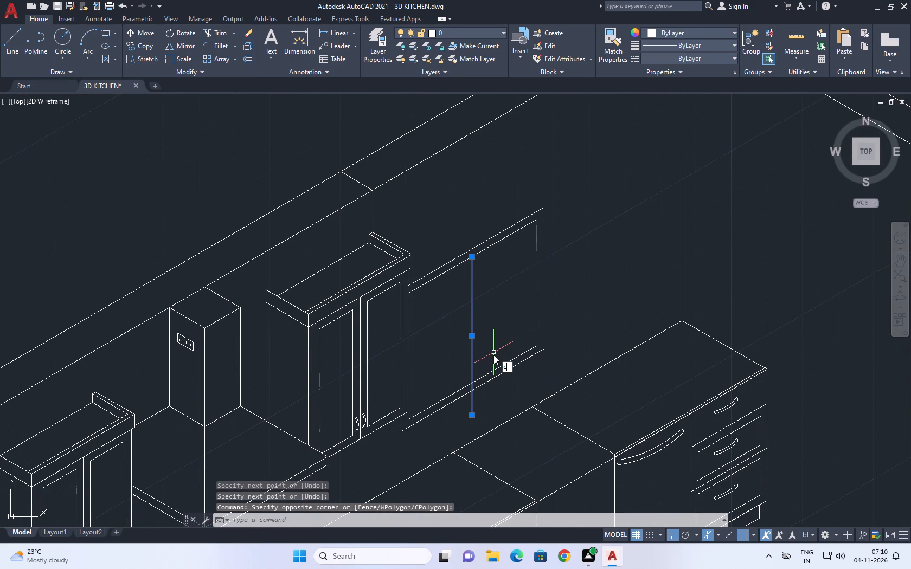
text(o)
key(space)
scroll(493, 350, up, 3)
click(473, 358)
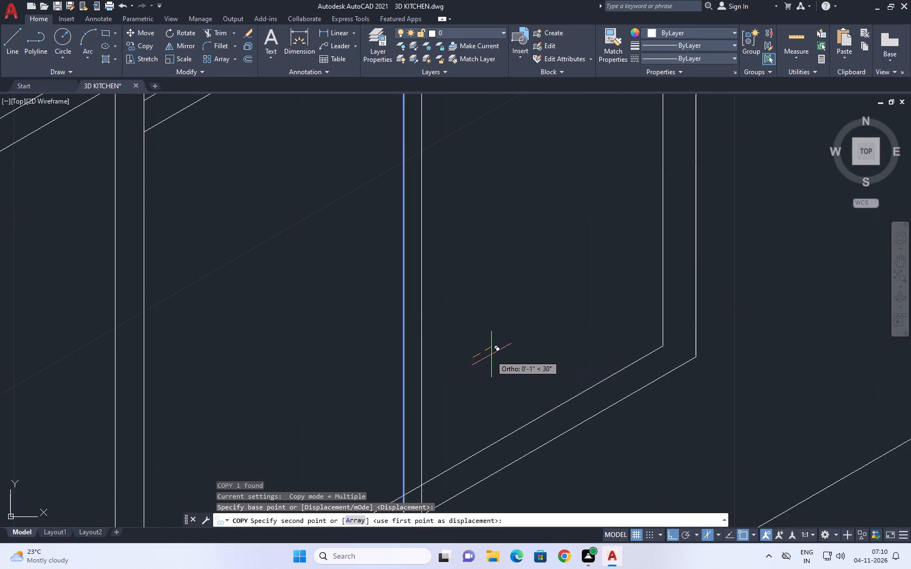
key(1)
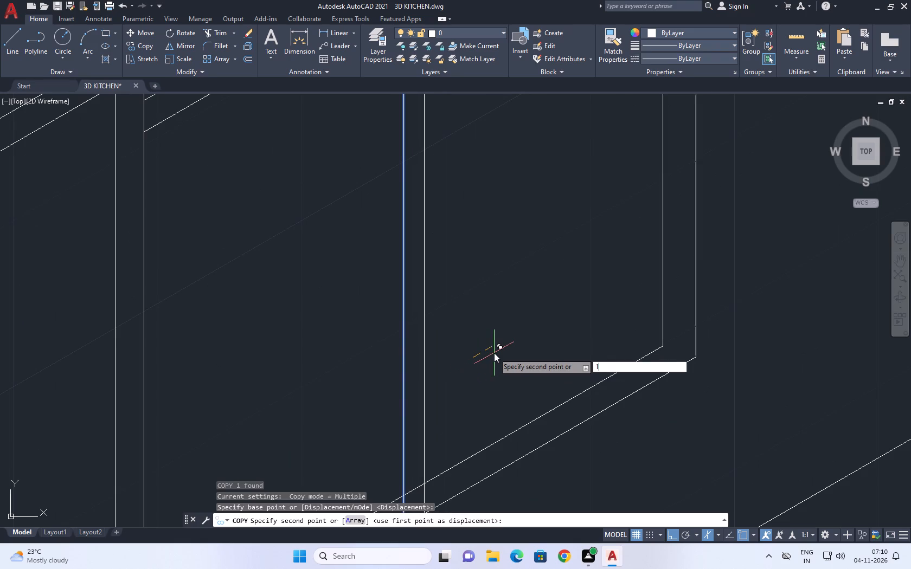
key(Return)
key(1)
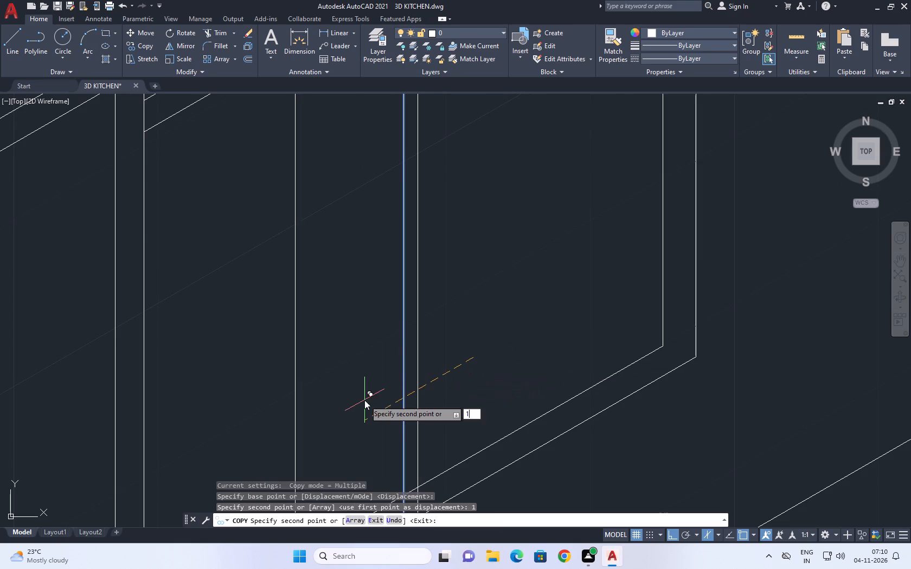
key(Return)
scroll(378, 409, down, 3)
key(Escape)
Trim the original centre line inside the frame and the divider line ends extending below the frame's outer bottom edge.
scroll(402, 406, up, 1)
text(tr)
key(space)
click(381, 386)
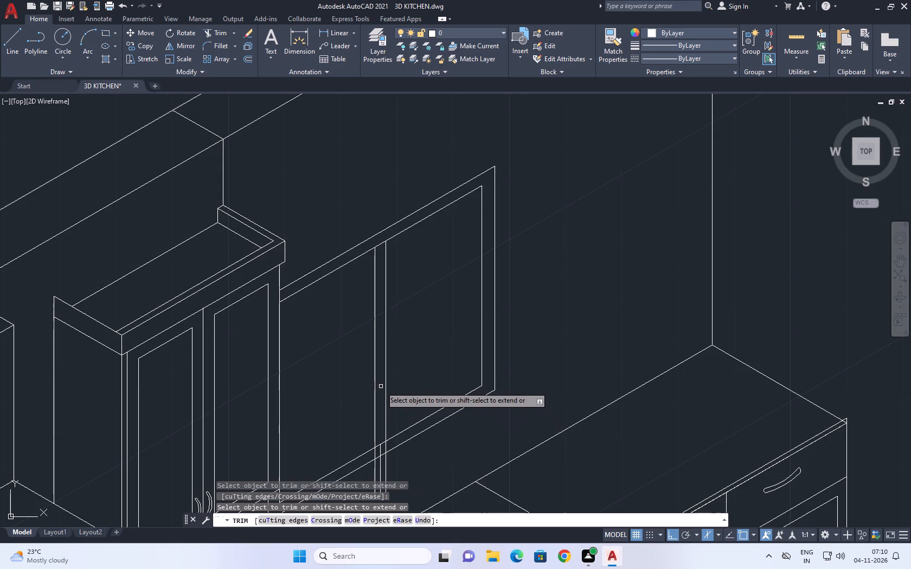
scroll(389, 373, down, 2)
scroll(389, 400, up, 2)
click(408, 423)
click(365, 442)
Trim the divider and centre line stubs between the frame's bottom edges, and the inner top and bottom edges between the two divider lines.
scroll(393, 414, up, 1)
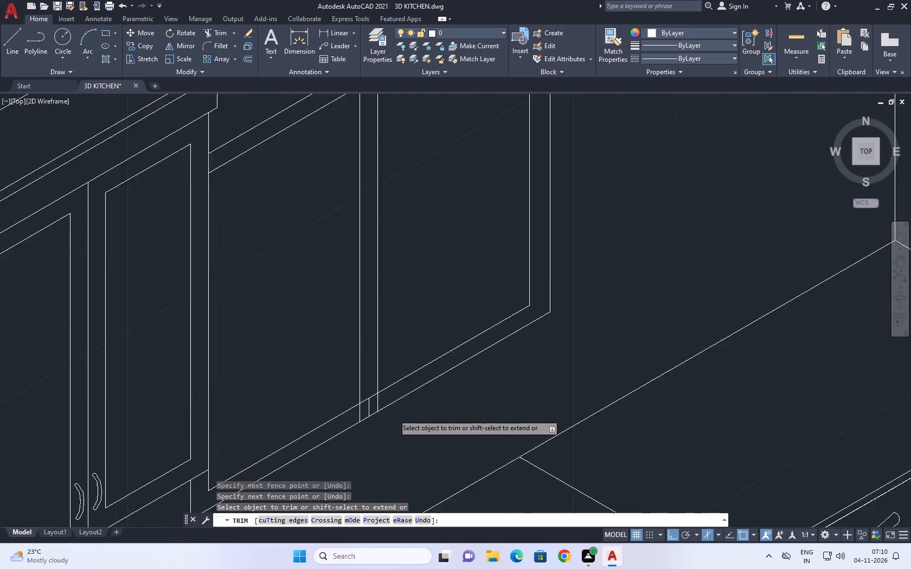
scroll(393, 414, up, 1)
click(350, 399)
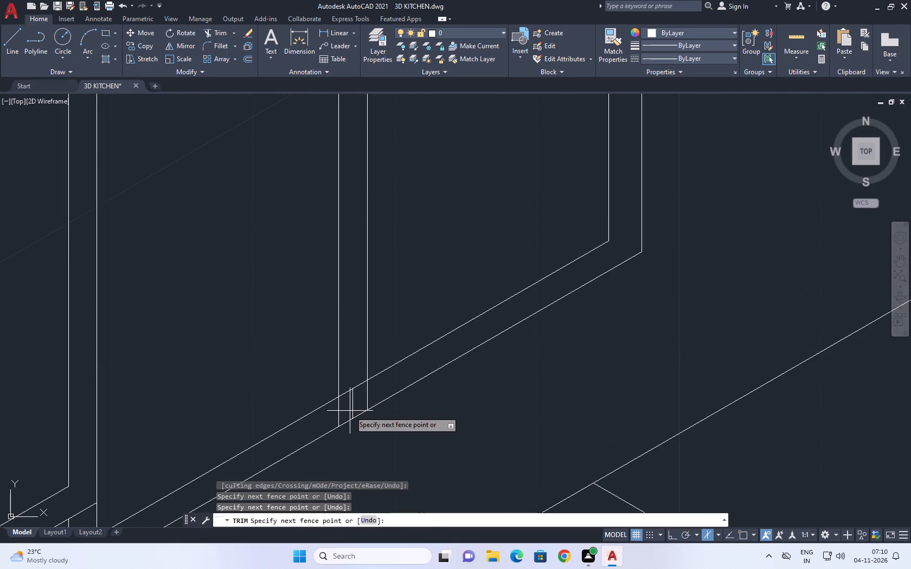
click(350, 411)
click(352, 407)
click(337, 411)
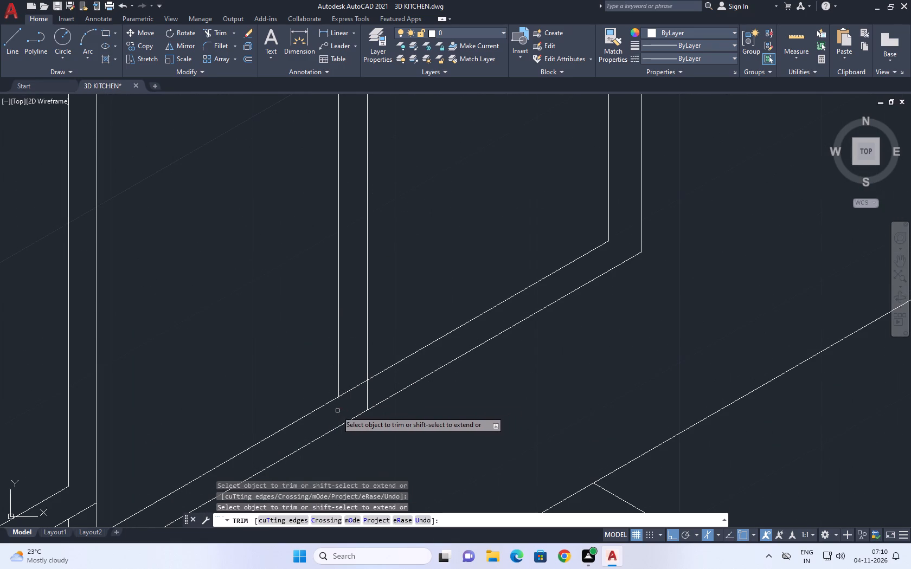
click(354, 389)
click(368, 392)
scroll(368, 400, down, 2)
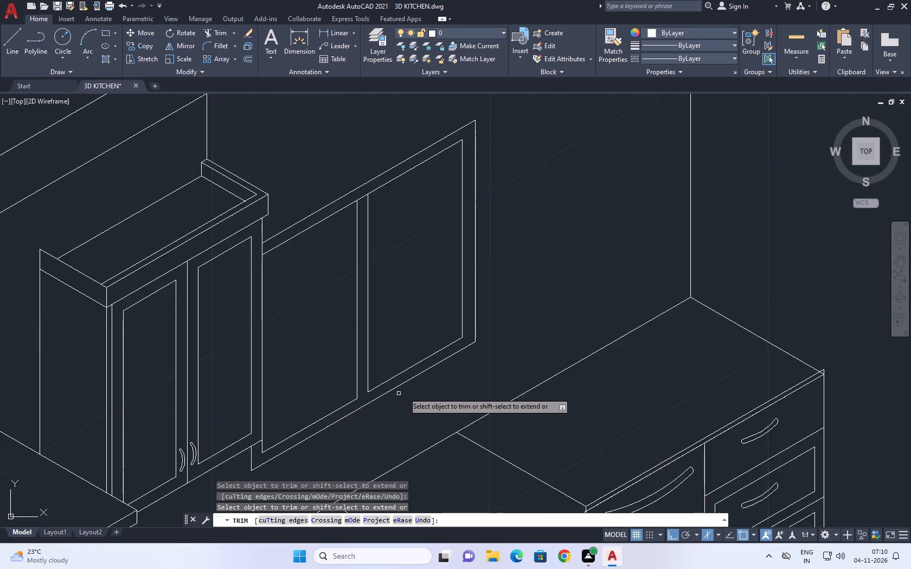
scroll(408, 391, down, 2)
scroll(406, 326, up, 2)
click(379, 298)
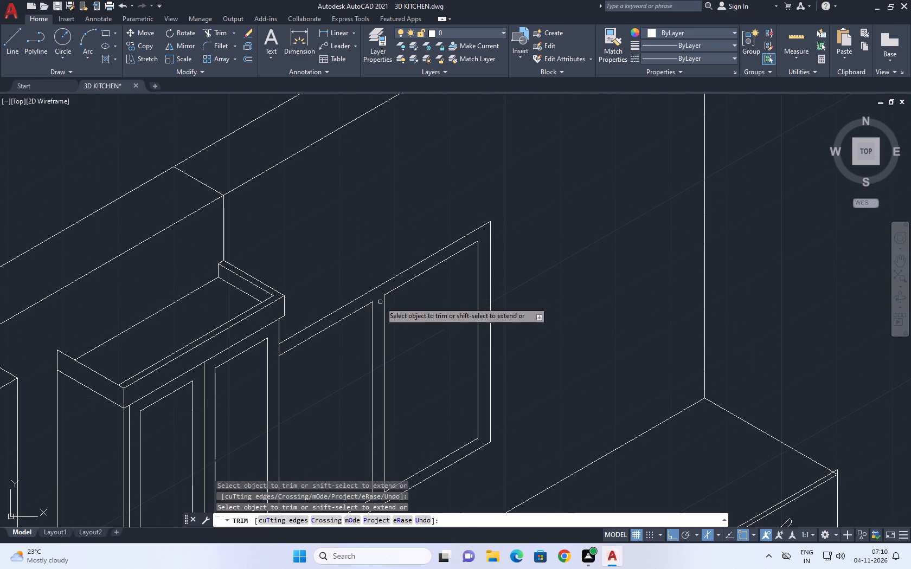
key(space)
Draw a vertical line from the midpoint of the frame's outer bottom edge up past its outer top edge.
key(l)
key(space)
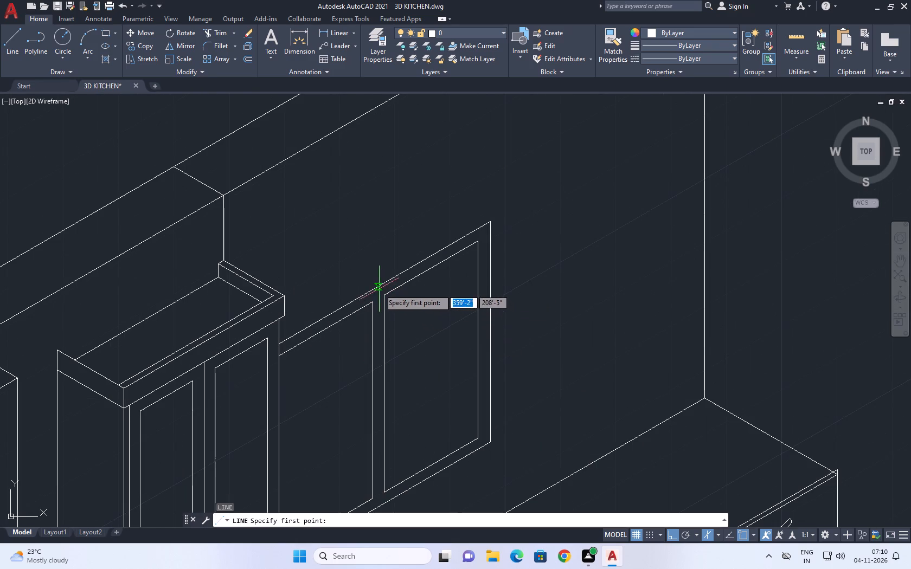
scroll(388, 298, down, 1)
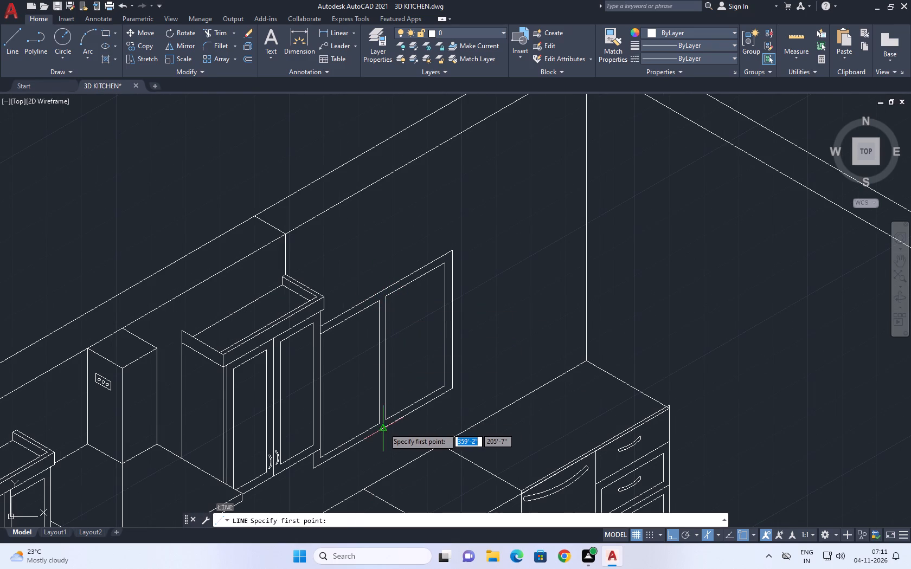
click(383, 428)
scroll(384, 271, up, 2)
click(374, 255)
key(space)
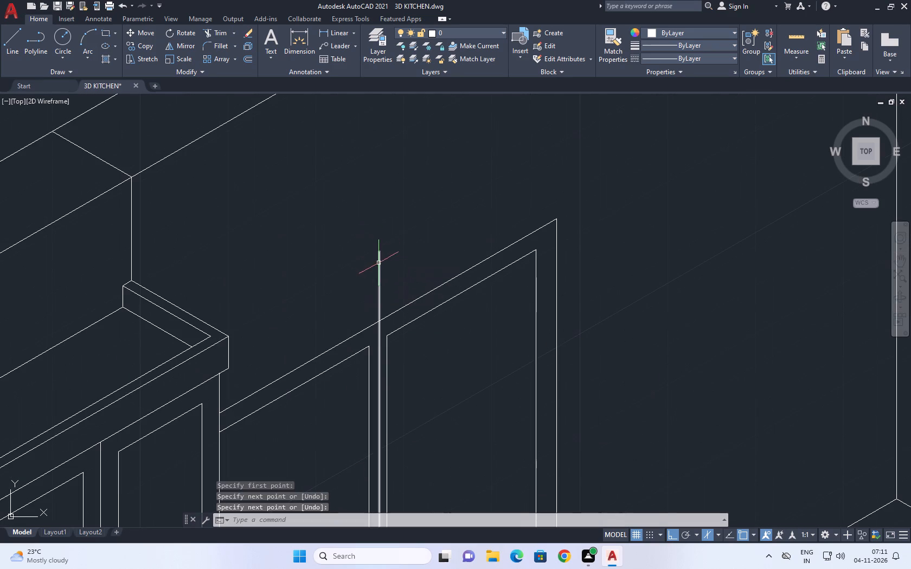
key(Escape)
Trim the new centre line where it extends above the frame's outer top edge.
text(tr)
key(space)
click(393, 296)
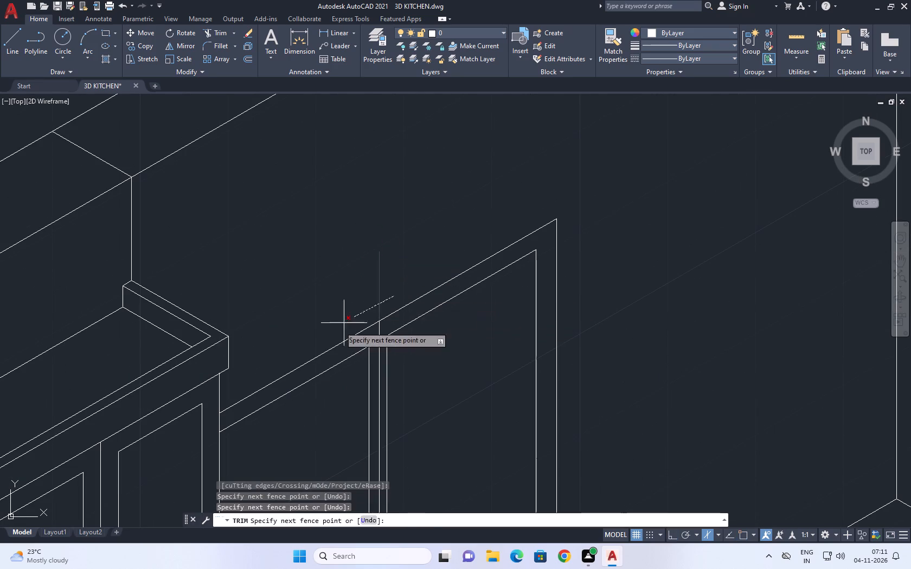
click(332, 329)
key(space)
Draw a vertical line just inside the far panel's outer side, from its inner top edge down past the frame's bottom edge.
scroll(481, 279, down, 3)
middle_drag(516, 319, 511, 279)
scroll(496, 227, up, 1)
middle_drag(458, 254, 428, 256)
key(l)
key(space)
scroll(485, 204, up, 1)
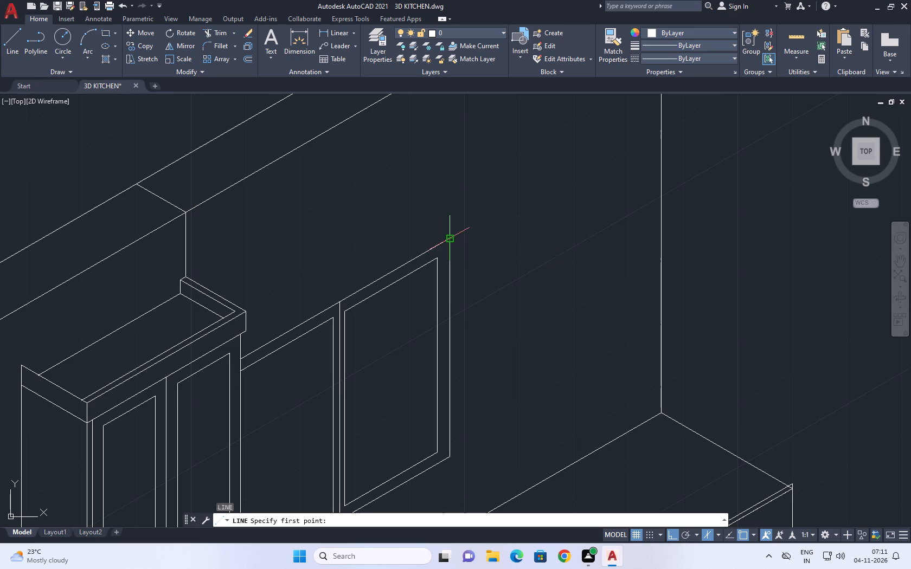
middle_drag(440, 282, 454, 211)
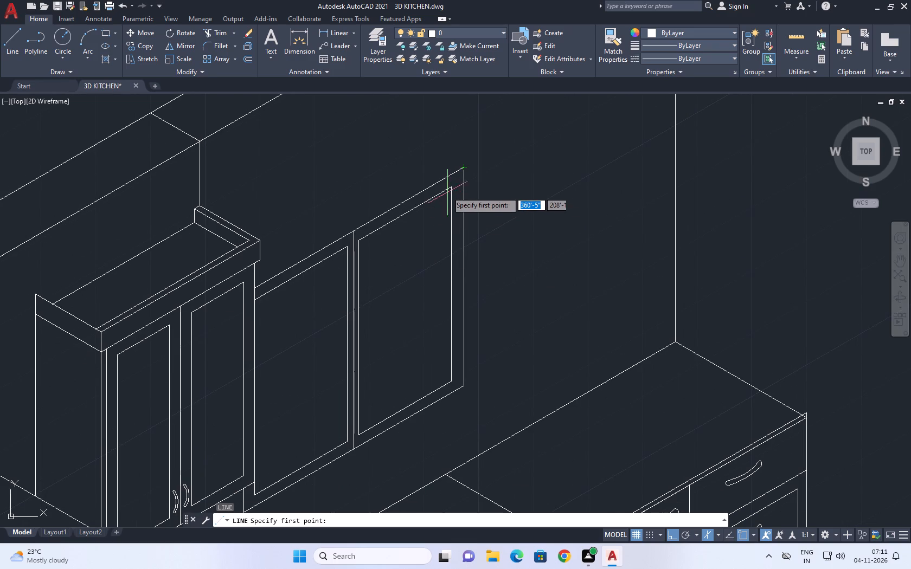
click(446, 190)
key(space)
key(space)
scroll(446, 195, up, 4)
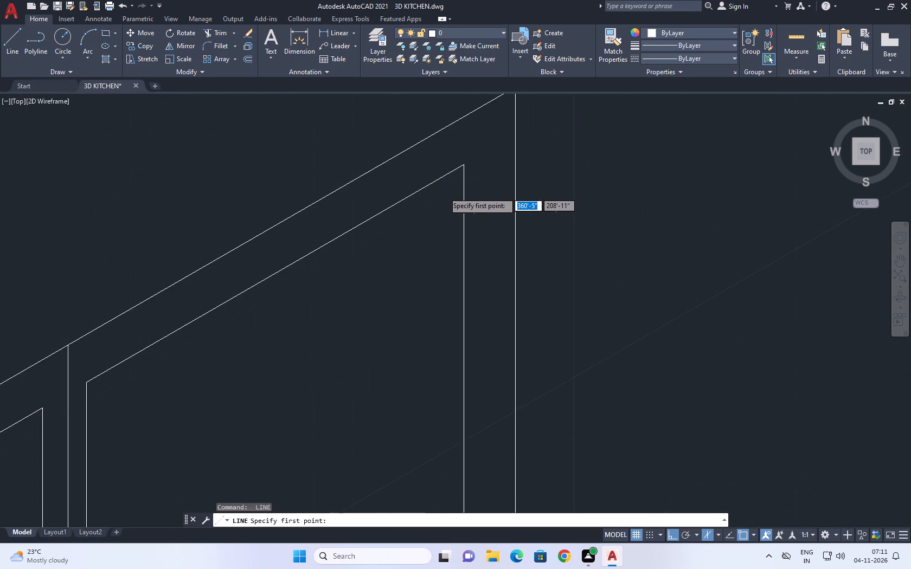
scroll(443, 177, down, 1)
scroll(443, 176, up, 2)
click(458, 154)
scroll(460, 163, down, 2)
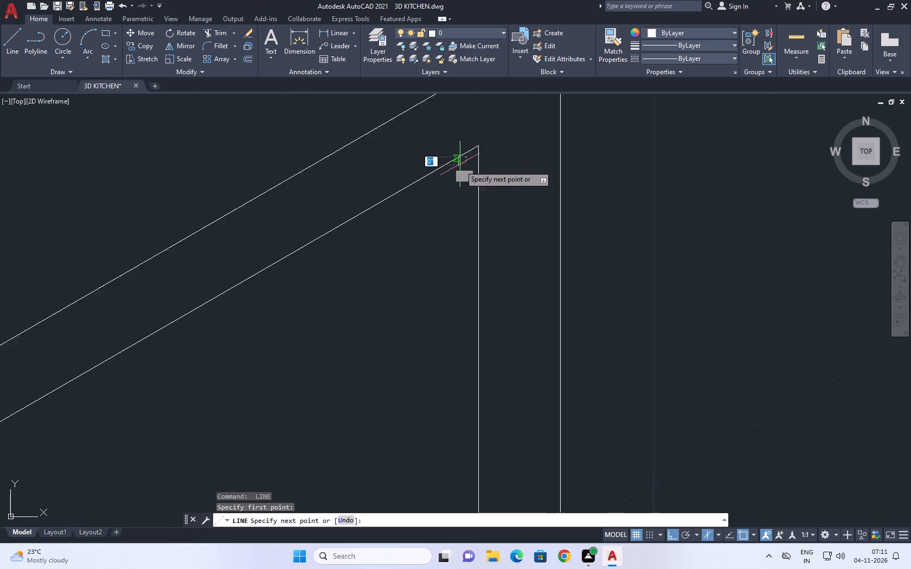
middle_drag(446, 379, 450, 351)
scroll(467, 280, down, 5)
scroll(453, 461, up, 2)
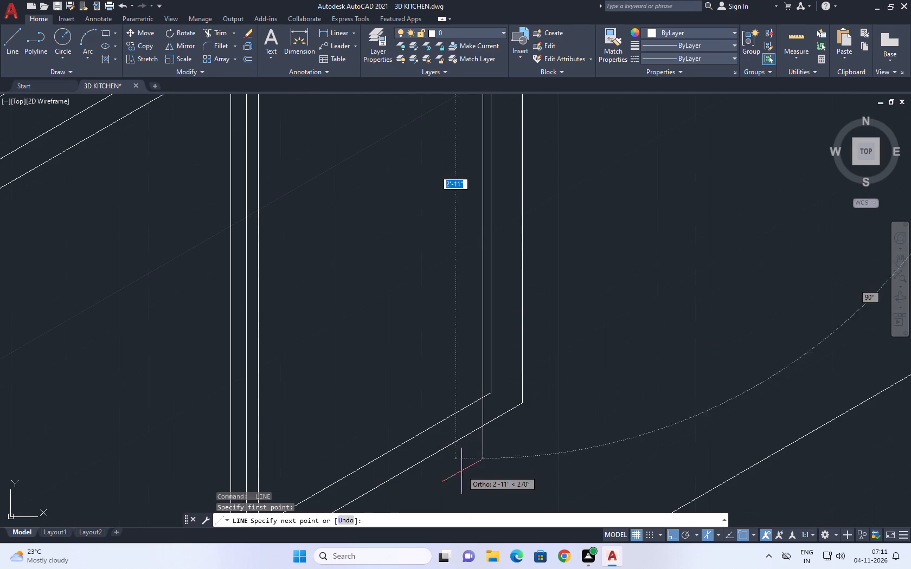
click(475, 476)
key(space)
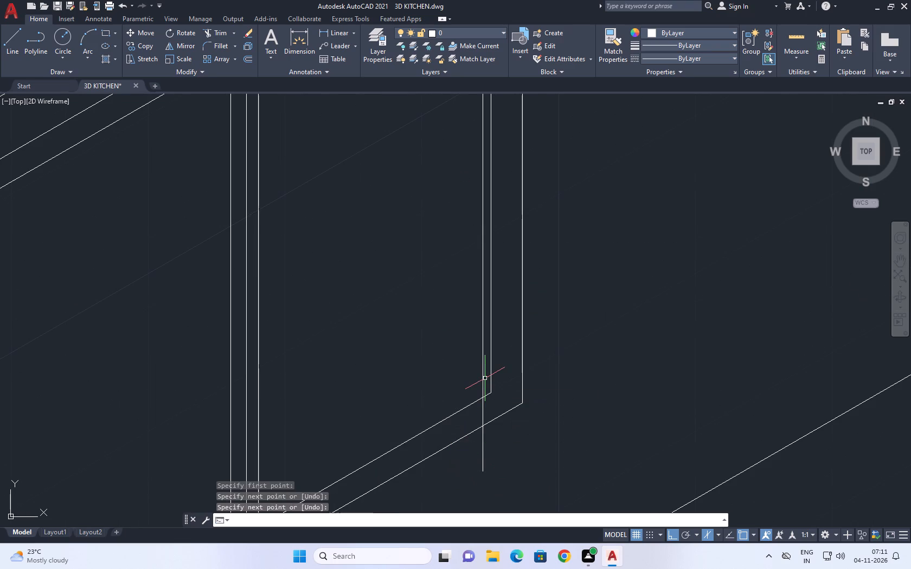
Trim the new vertical line below the far panel's inner bottom edge, including the end outside the frame.
text(tr)
key(space)
click(480, 406)
click(492, 407)
click(478, 444)
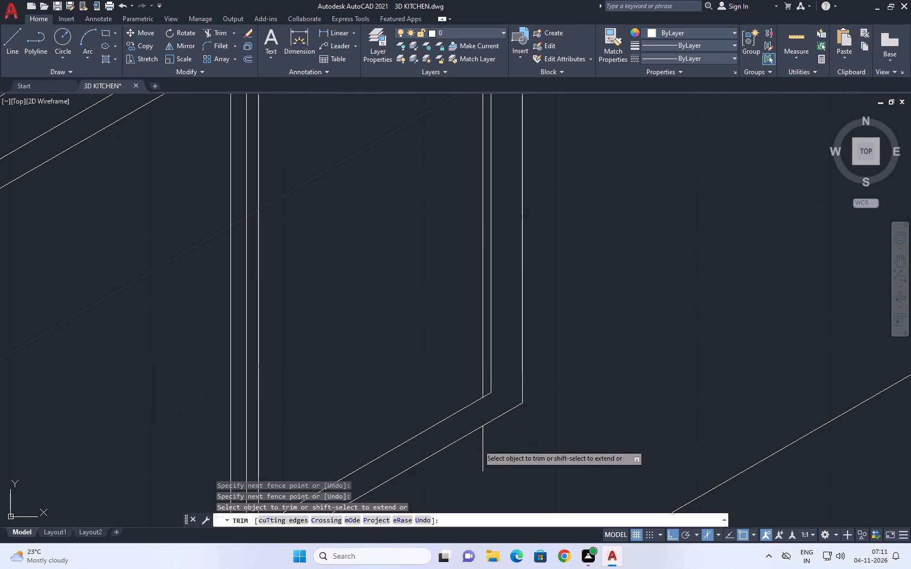
click(490, 445)
key(space)
Draw a 30° line just above the far panel's inner bottom edge, from the divider out past the frame's far side.
scroll(495, 422, down, 3)
middle_drag(489, 443, 531, 359)
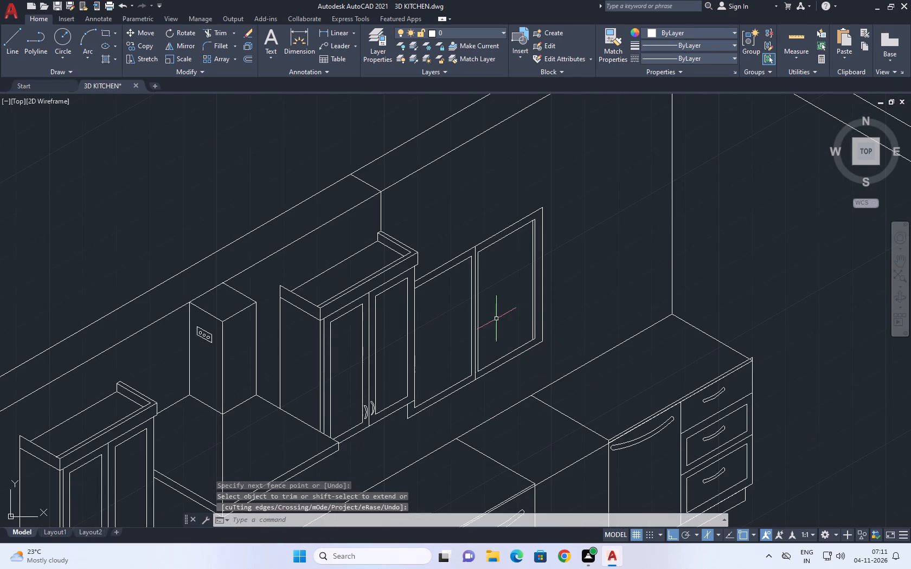
middle_drag(458, 332, 509, 345)
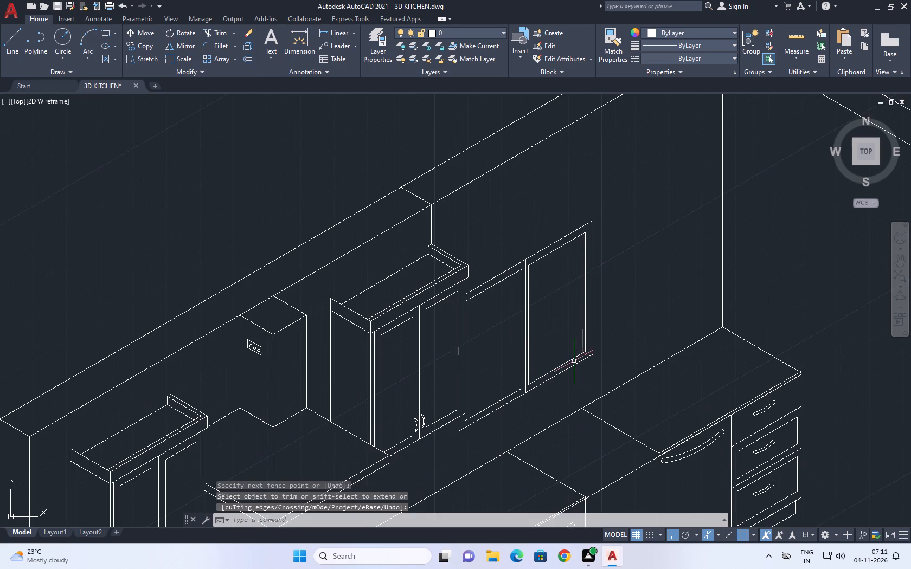
middle_drag(604, 366, 554, 375)
scroll(493, 375, up, 2)
middle_drag(544, 373, 484, 372)
key(l)
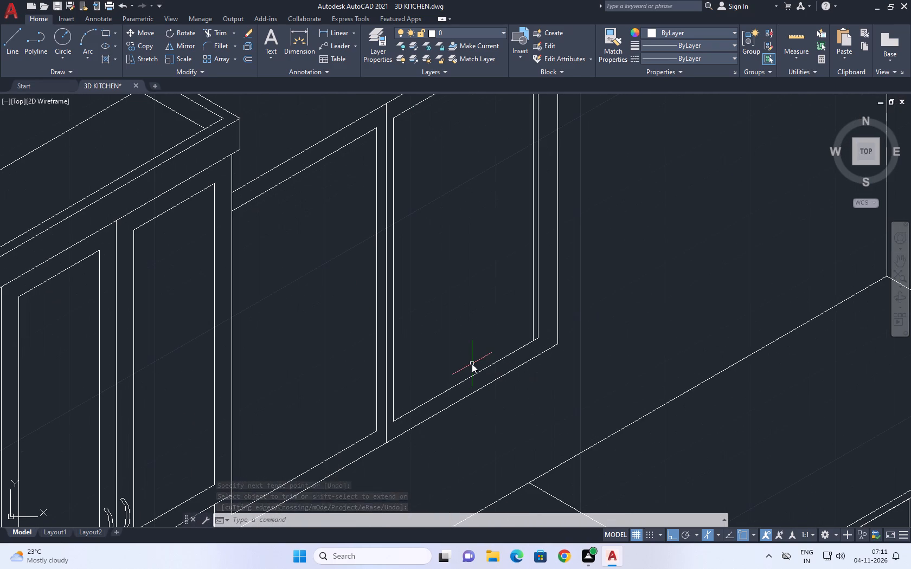
key(space)
click(392, 414)
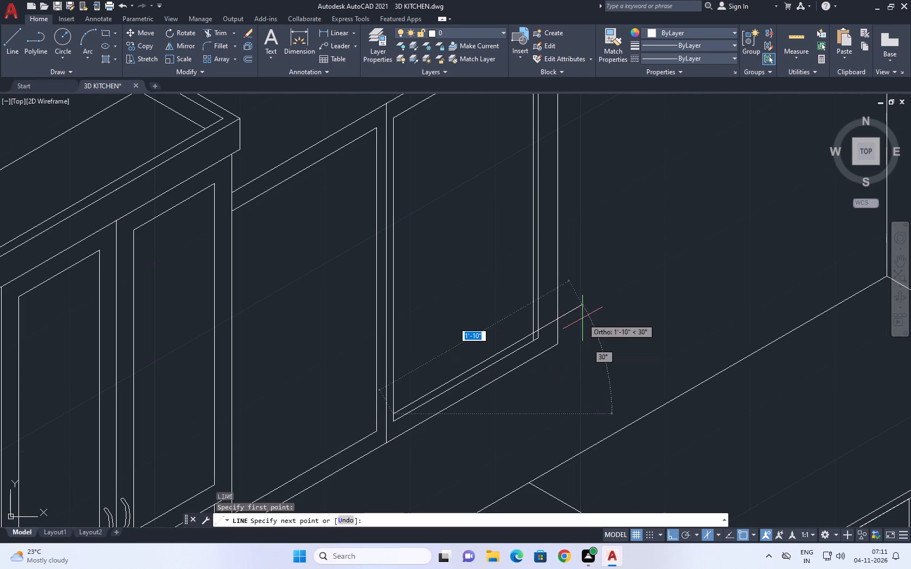
click(591, 307)
key(space)
Trim the crossing lines at the far panel's lower outer corner and remove the leftover sloping segment outside the frame.
text(tr)
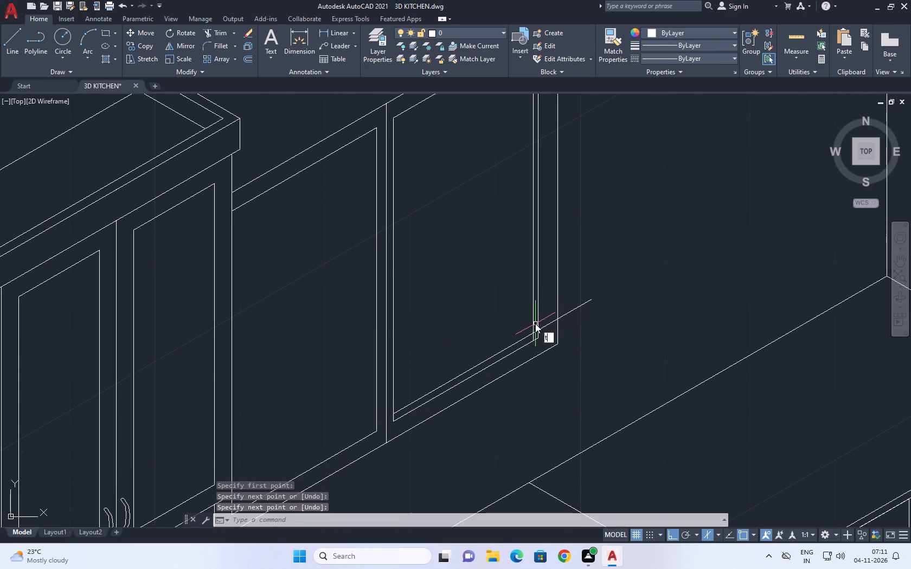
key(space)
scroll(535, 324, up, 3)
click(558, 329)
drag(555, 360, 555, 365)
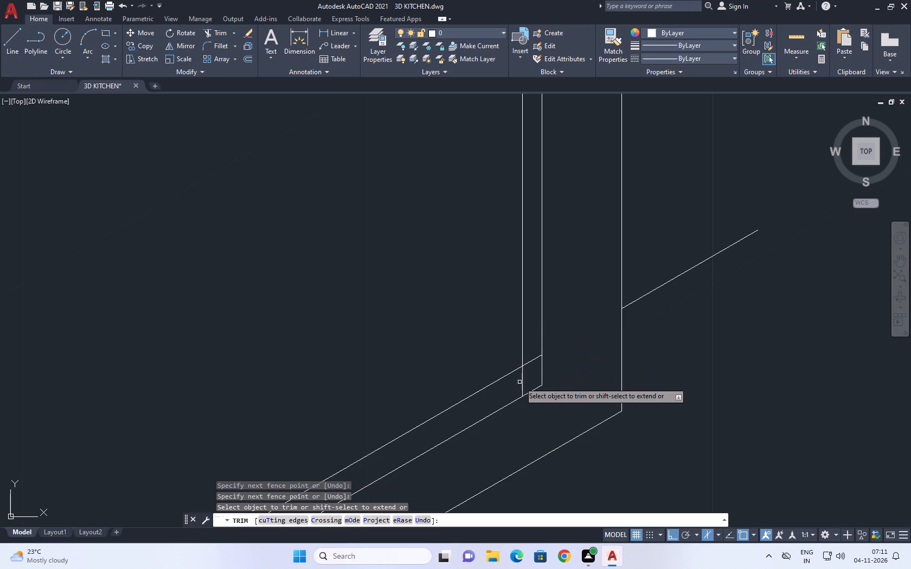
click(524, 379)
click(531, 354)
click(531, 369)
click(517, 383)
scroll(529, 368, down, 4)
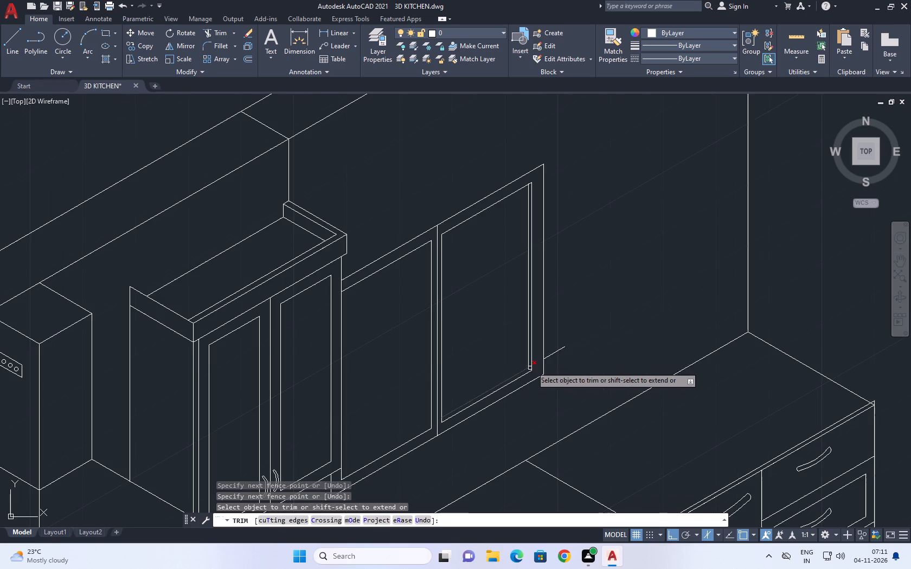
click(575, 345)
click(555, 349)
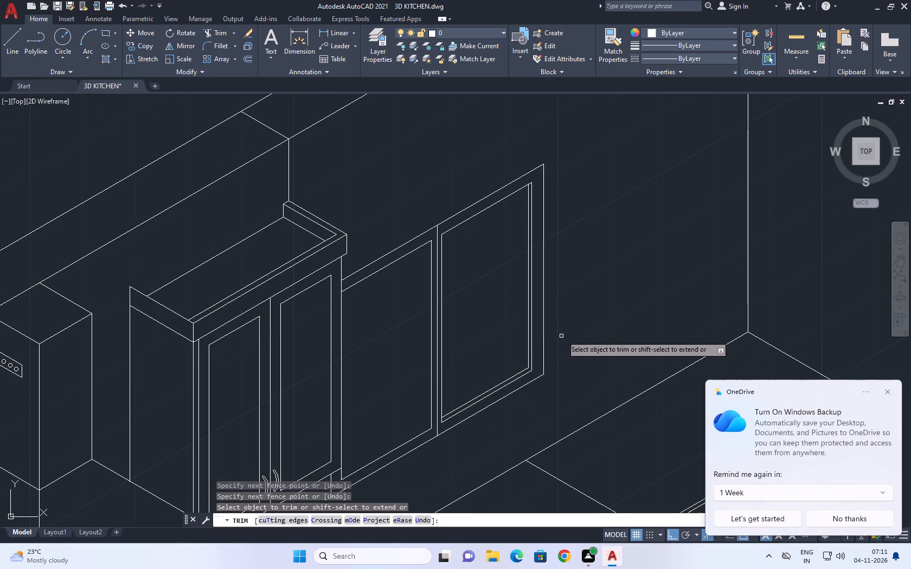
click(562, 334)
key(space)
Dismiss the OneDrive backup notification.
click(888, 390)
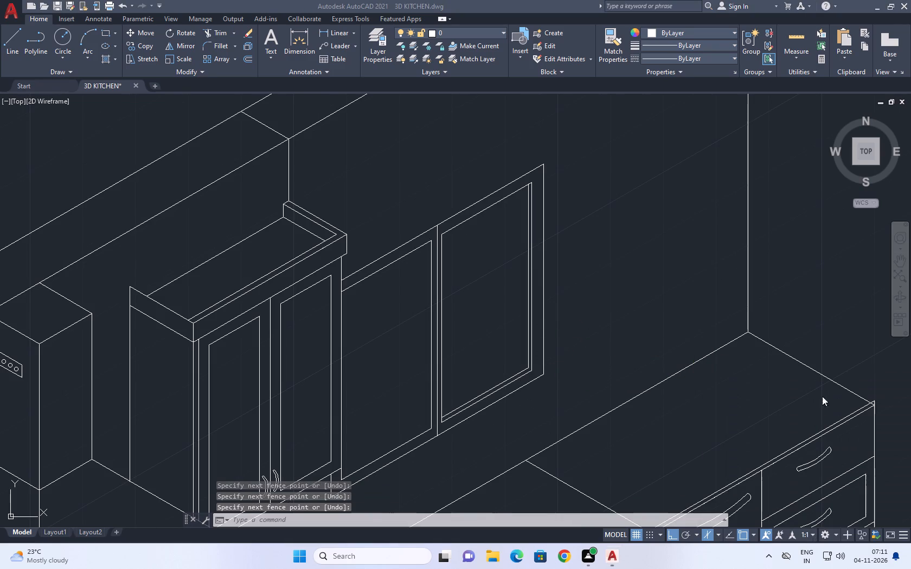
Draw a 30° line just above the near panel's inner bottom edge, from its divider-side edge to past the cabinet's side.
middle_drag(396, 350, 475, 305)
key(space)
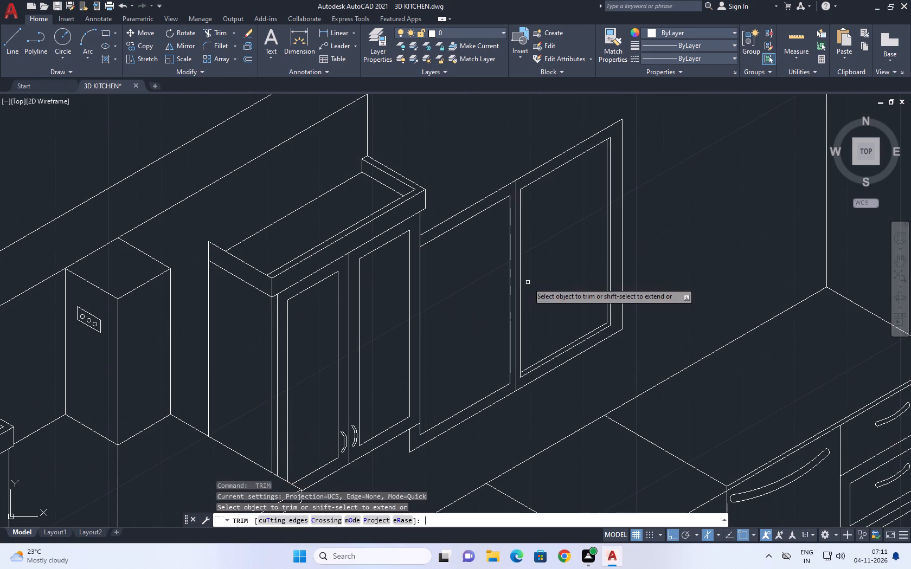
key(Escape)
key(l)
key(space)
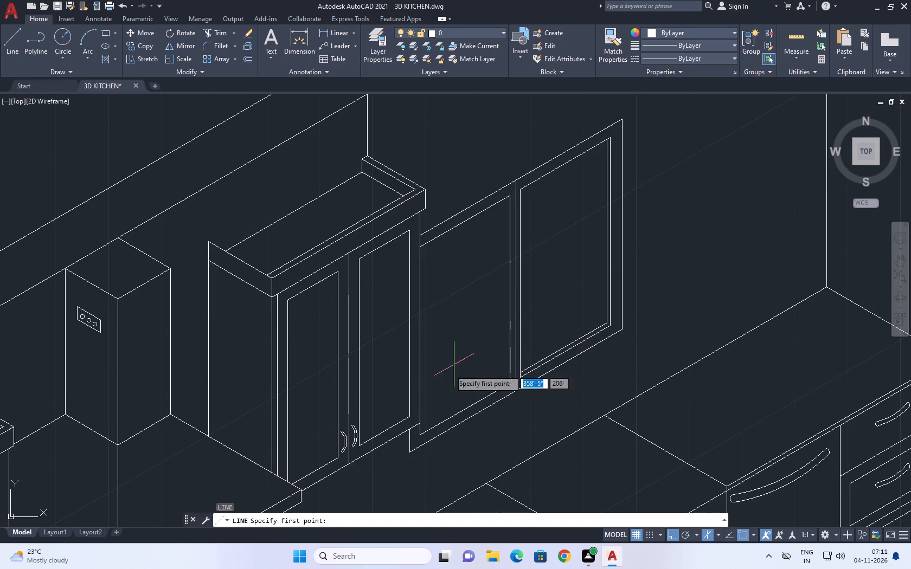
scroll(519, 370, up, 1)
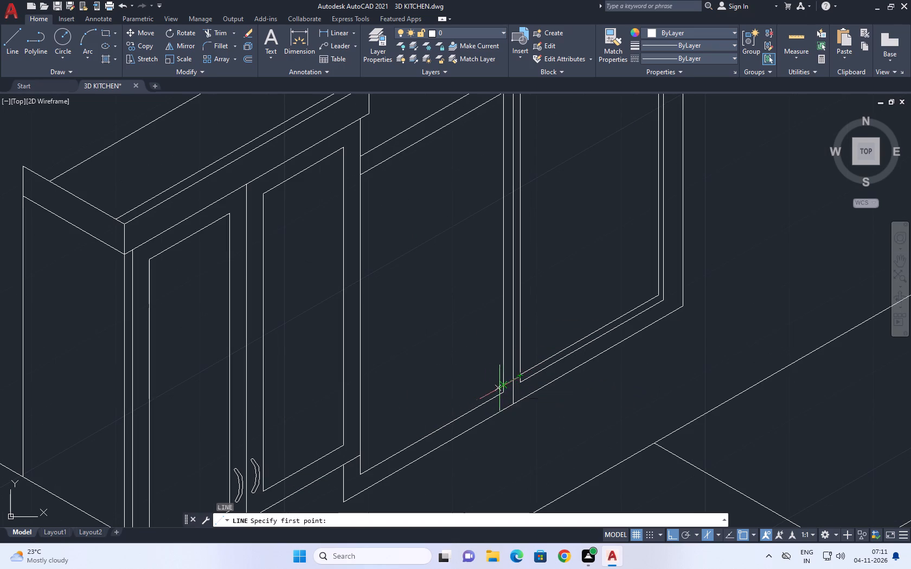
click(504, 385)
scroll(358, 470, up, 3)
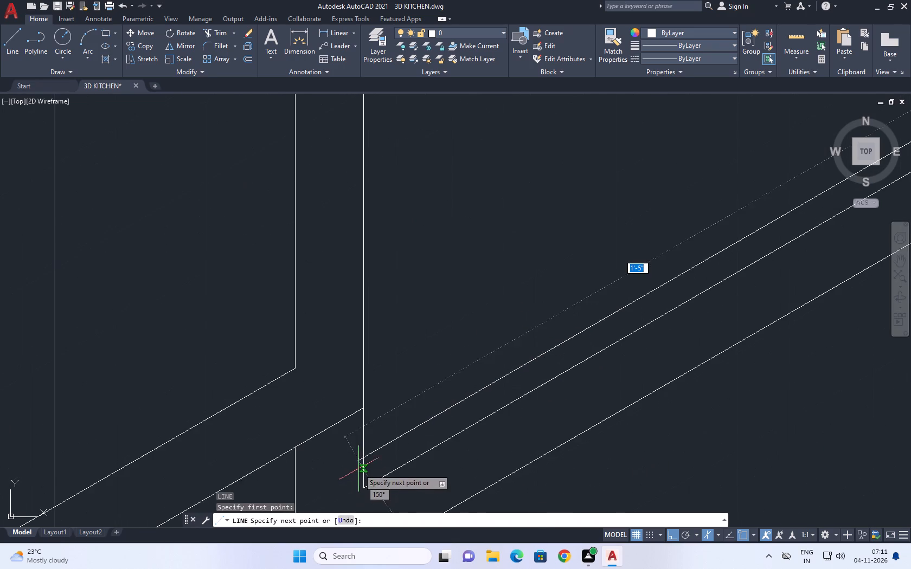
middle_drag(357, 437, 363, 408)
click(343, 424)
key(space)
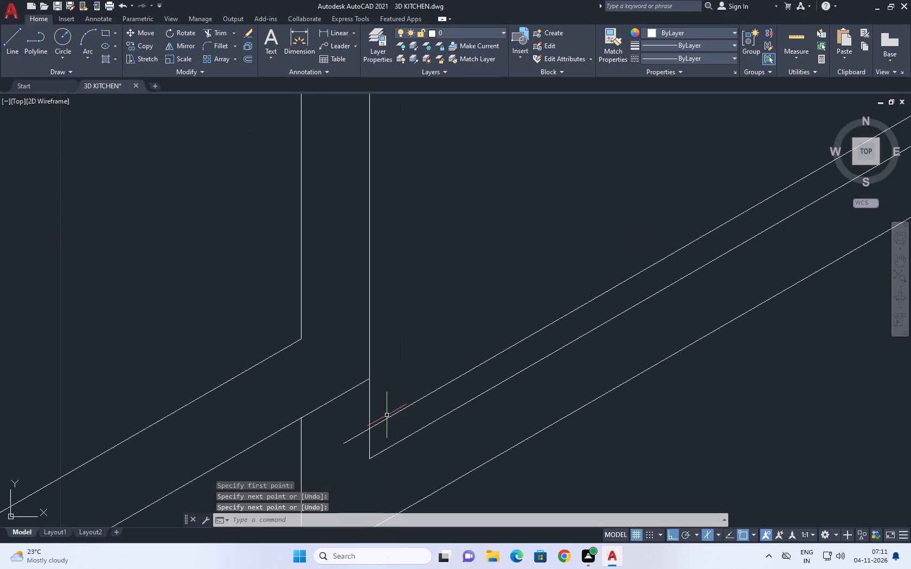
Trim the end of the new sloping line that runs past the cabinet's side edge.
text(tr)
key(space)
middle_drag(377, 429, 376, 404)
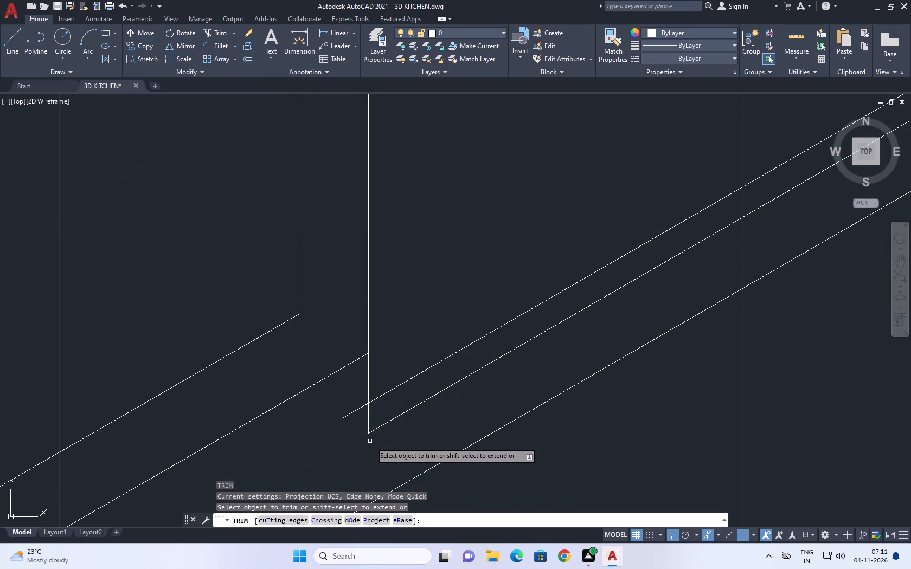
scroll(375, 456, up, 1)
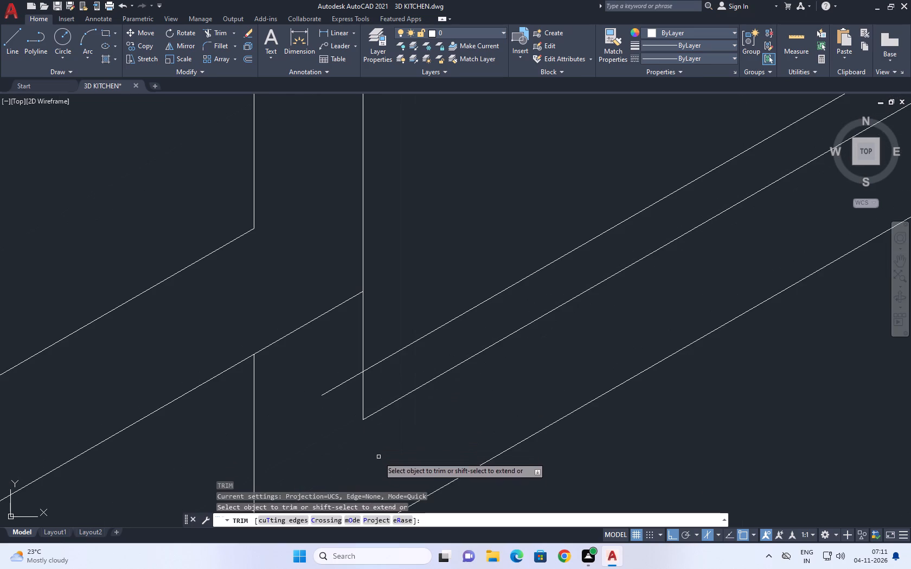
click(330, 396)
click(330, 377)
scroll(341, 399, down, 6)
key(space)
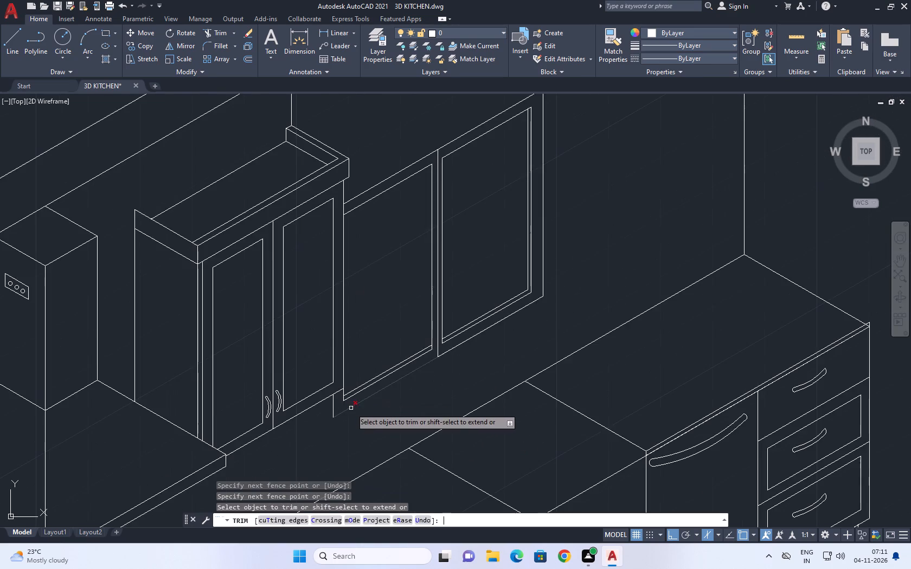
Draw a vertical line just inside the near panel's divider-side edge, from its inner top edge down past its inner bottom edges.
scroll(356, 409, down, 5)
scroll(375, 392, up, 2)
scroll(350, 433, up, 5)
middle_drag(470, 451, 464, 447)
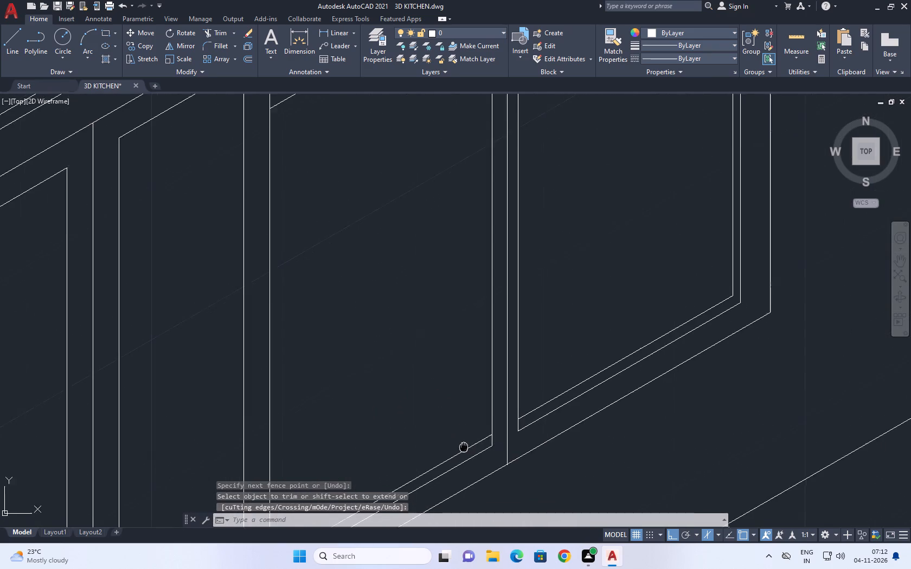
middle_drag(464, 447, 451, 426)
key(l)
key(space)
scroll(489, 366, down, 1)
middle_drag(489, 367, 495, 402)
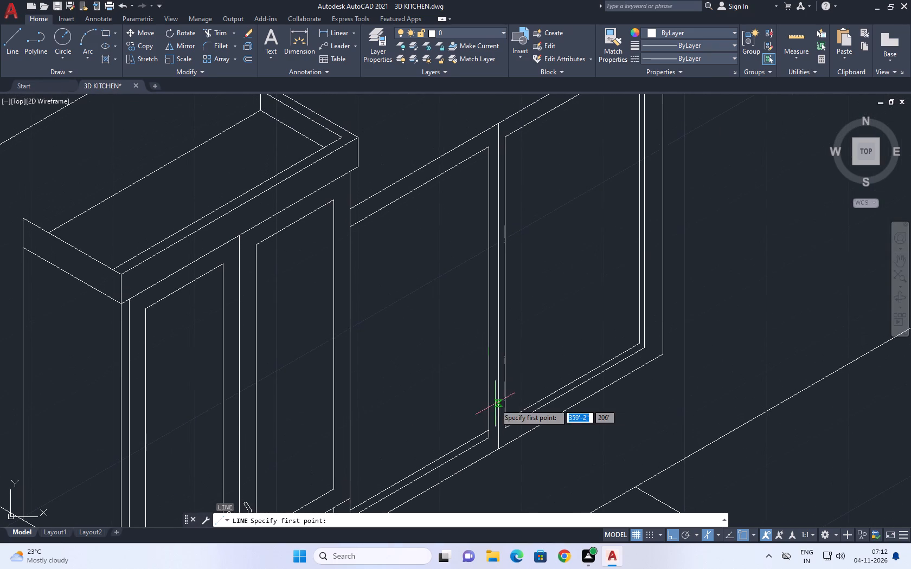
middle_drag(501, 366, 507, 407)
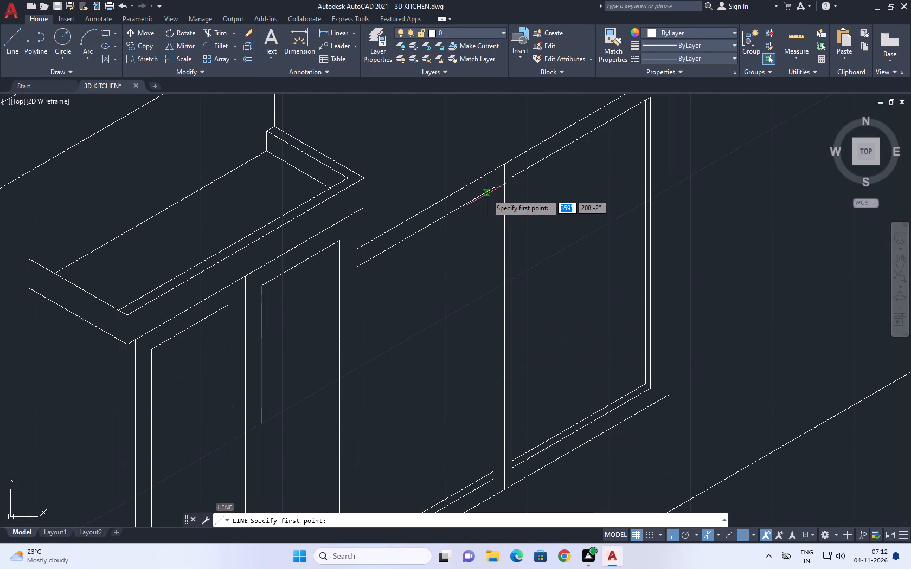
click(487, 189)
scroll(479, 374, down, 1)
scroll(473, 454, up, 2)
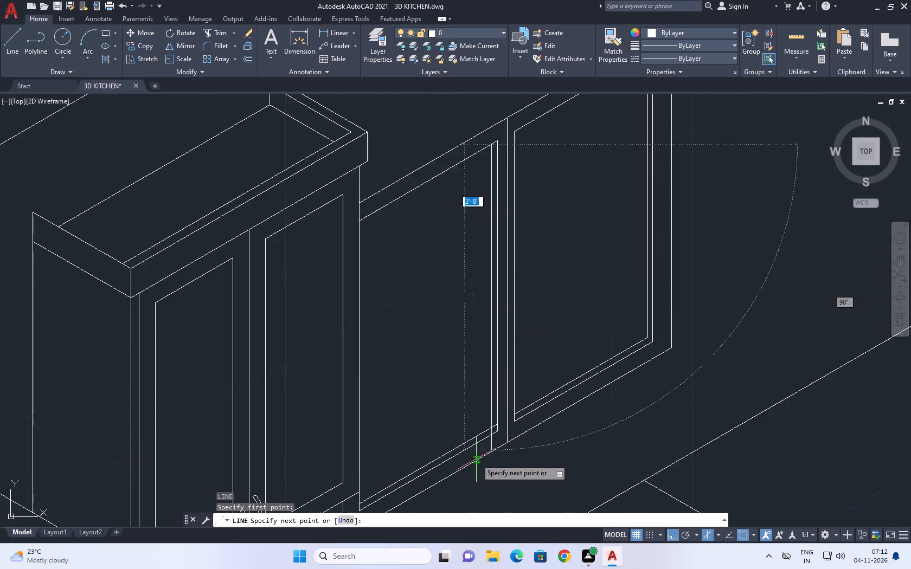
scroll(480, 407, up, 2)
middle_drag(487, 461, 486, 406)
scroll(491, 389, up, 4)
click(659, 293)
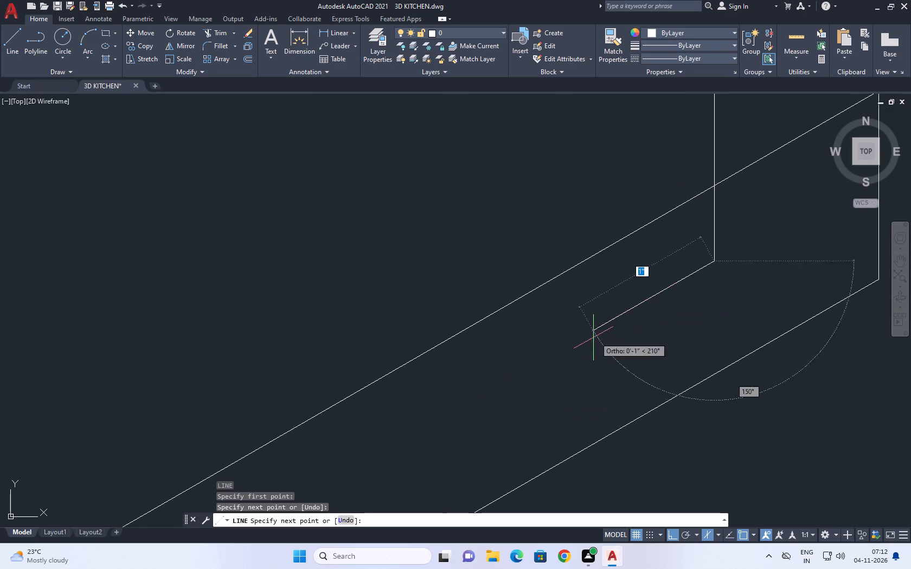
scroll(587, 342, down, 4)
key(space)
Trim the new vertical below the near panel's upper bottom line and remove the sloping piece between the two verticals.
middle_drag(611, 322, 602, 375)
key(t)
key(r)
key(space)
scroll(602, 375, up, 2)
click(600, 375)
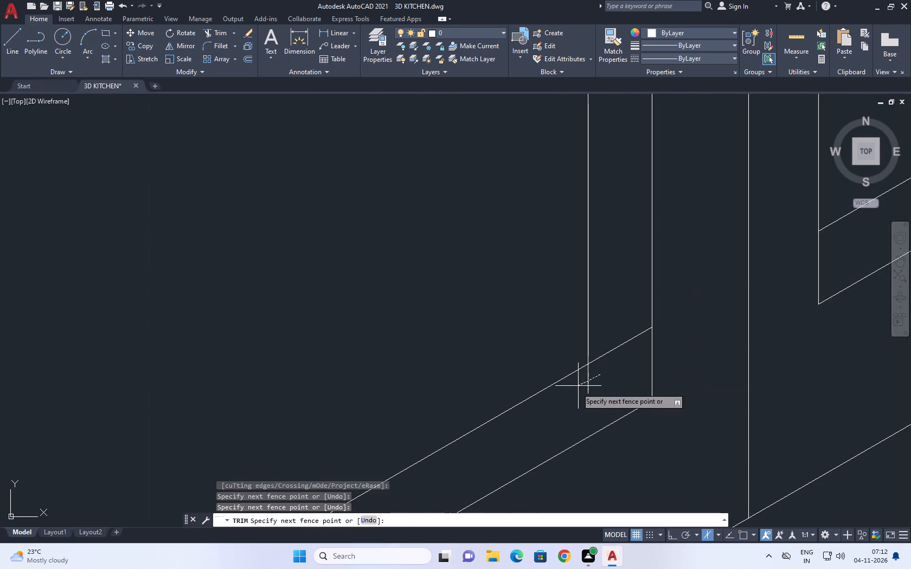
click(572, 392)
scroll(574, 393, down, 4)
key(space)
scroll(578, 387, up, 2)
key(space)
click(582, 384)
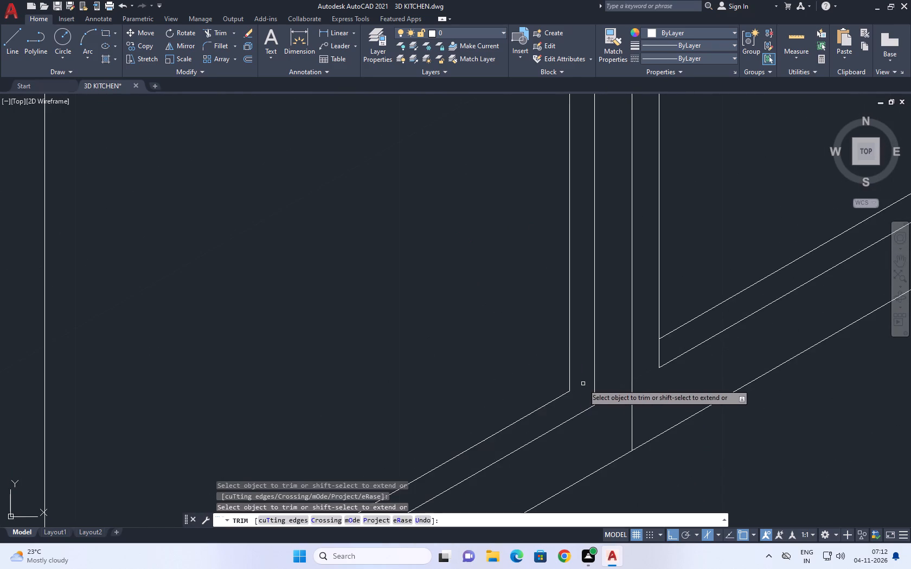
scroll(578, 391, down, 6)
key(space)
Move the near panel's new inner vertical line slightly closer to its divider-side edge.
scroll(574, 283, up, 2)
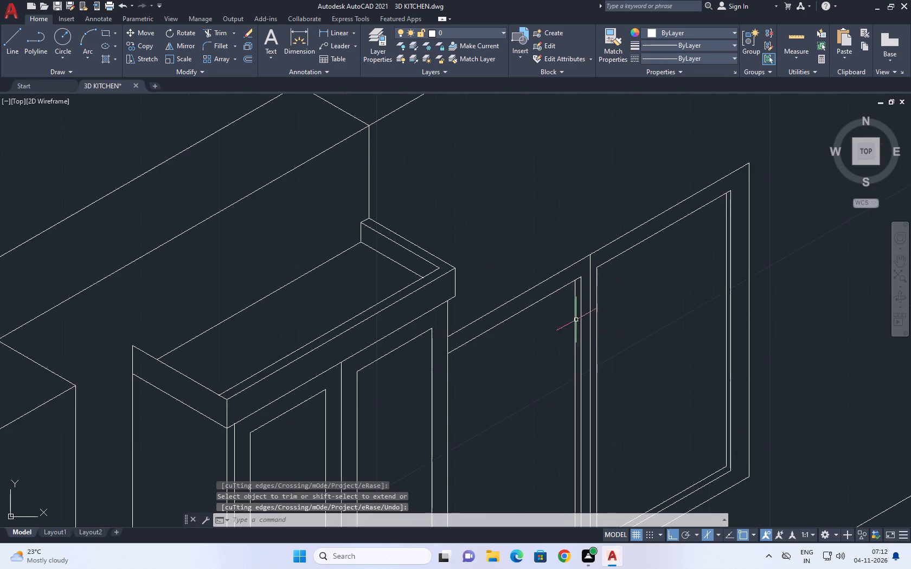
middle_drag(577, 346, 556, 326)
scroll(563, 272, up, 3)
click(537, 267)
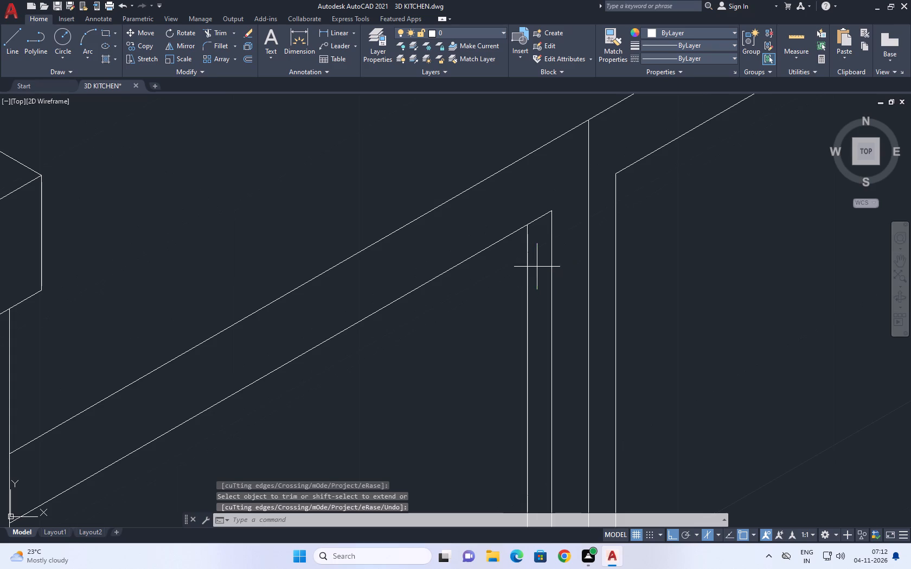
click(486, 291)
middle_drag(515, 294, 437, 360)
key(m)
scroll(437, 361, up, 2)
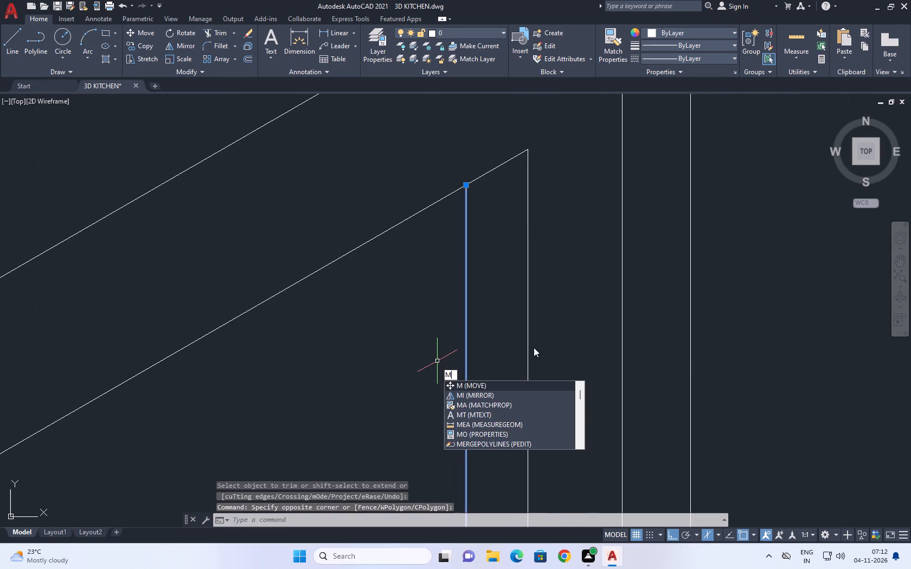
key(space)
click(544, 346)
click(560, 345)
Fillet the moved vertical and the near panel's upper bottom line with radius 0 to close their lower corner.
scroll(510, 302, down, 3)
middle_drag(524, 396, 513, 392)
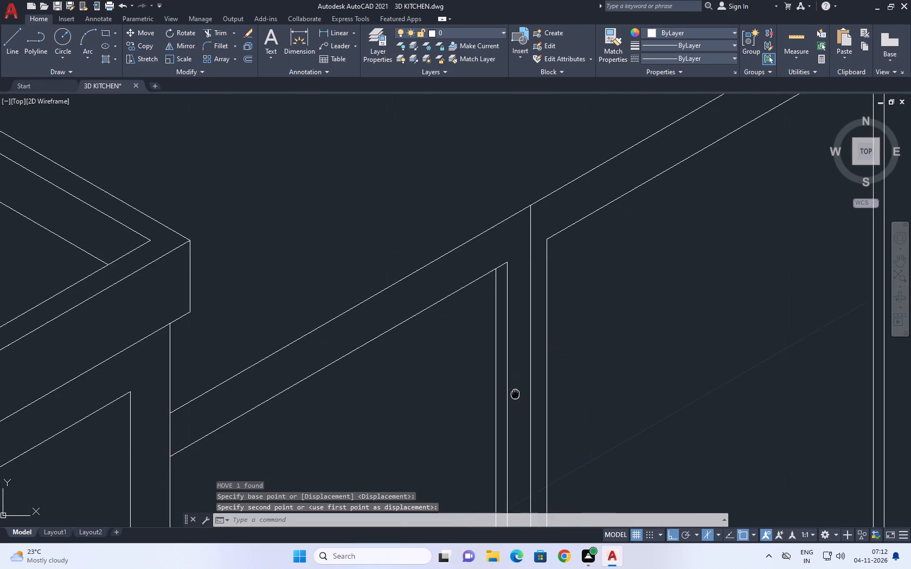
middle_drag(513, 392, 519, 343)
middle_drag(491, 420, 511, 274)
middle_drag(492, 404, 490, 332)
scroll(496, 390, down, 2)
middle_drag(511, 484, 514, 370)
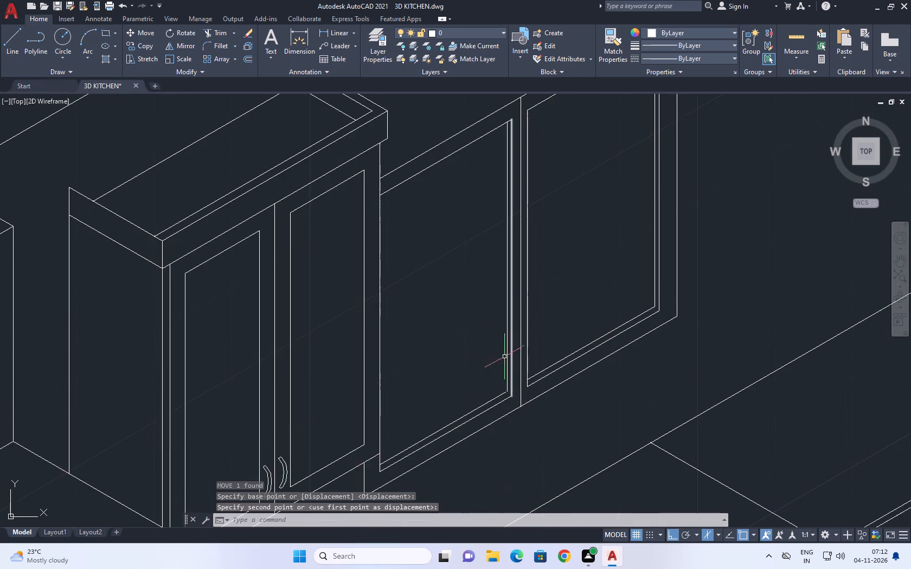
scroll(498, 395, up, 1)
key(f)
key(space)
scroll(498, 417, up, 3)
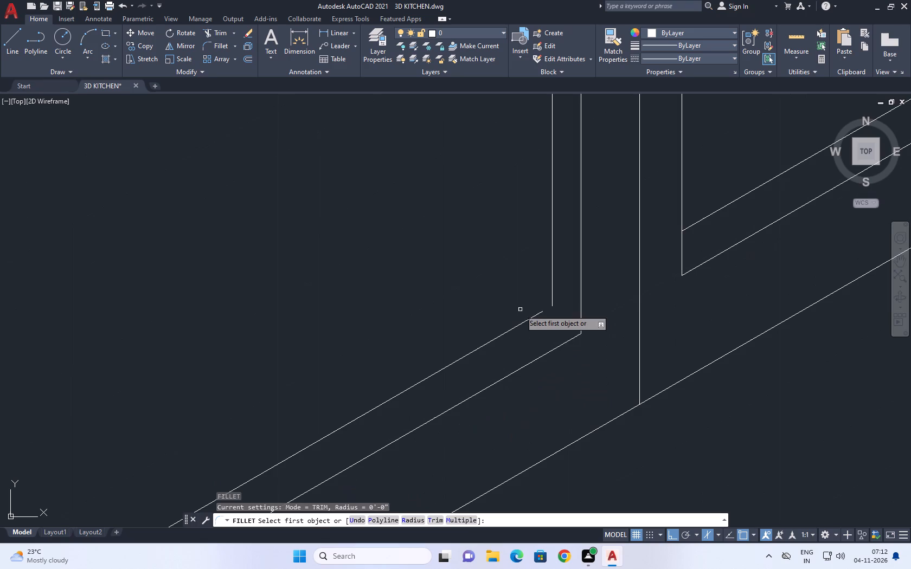
click(526, 322)
click(553, 301)
scroll(502, 341, down, 5)
middle_drag(566, 284, 501, 305)
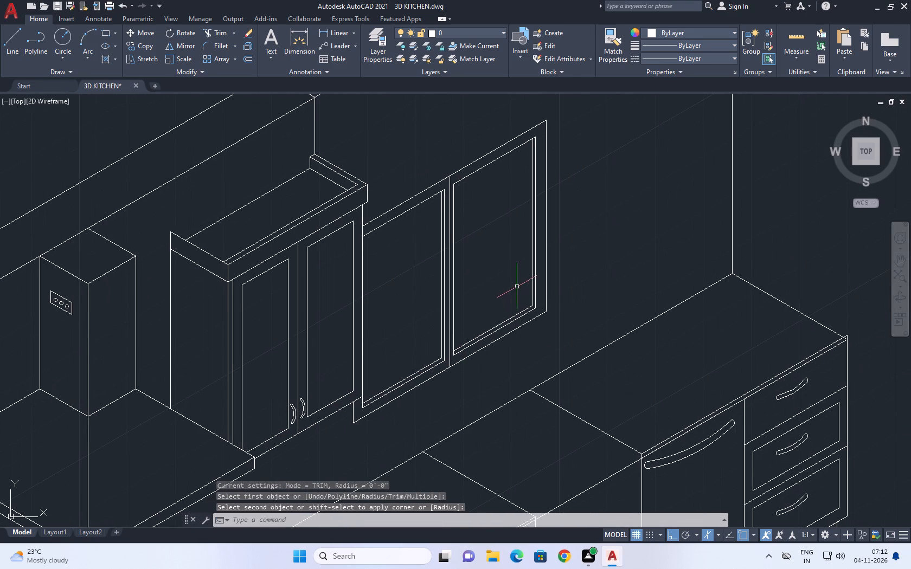
Extend the near panel's inner top edge across the divider to the far panel's innermost outer-side vertical line.
middle_drag(511, 245, 490, 333)
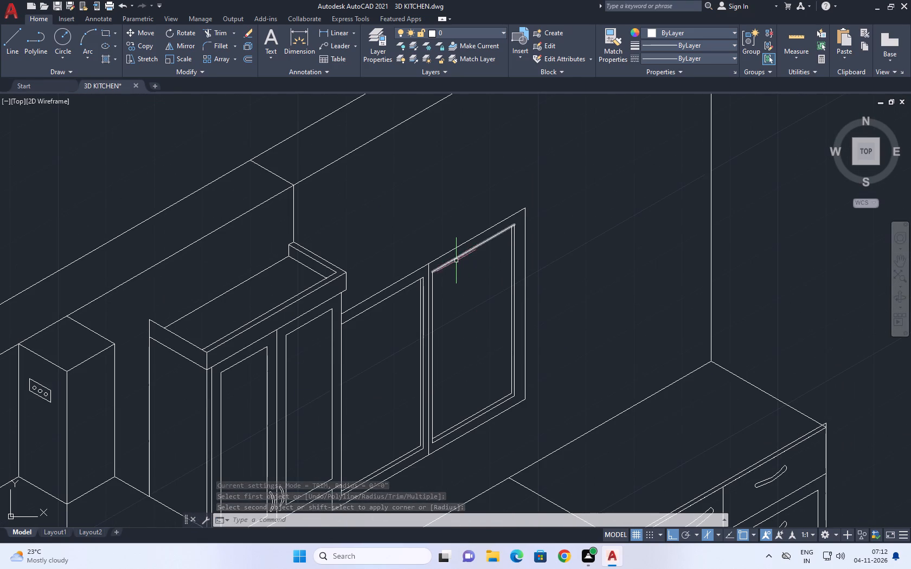
click(456, 264)
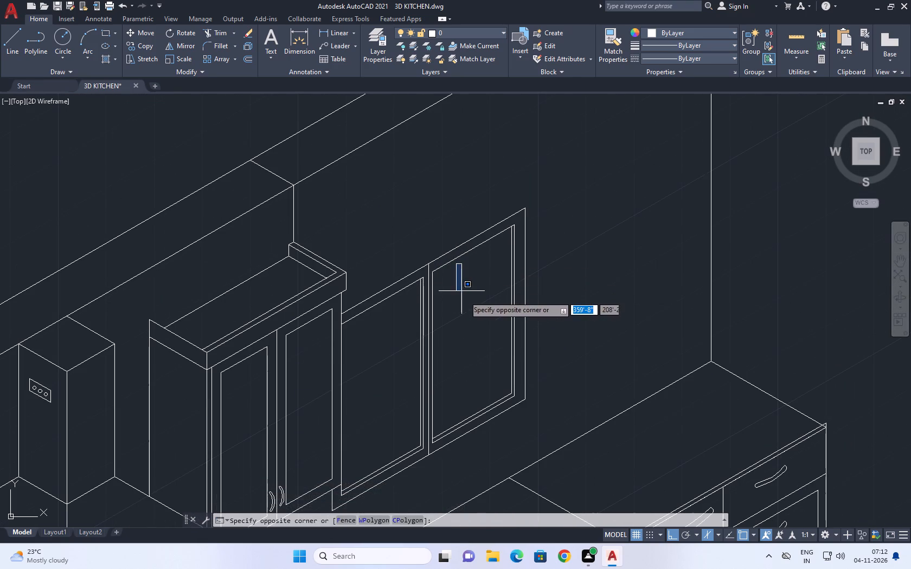
click(467, 303)
middle_drag(436, 280, 444, 297)
text(ex)
key(space)
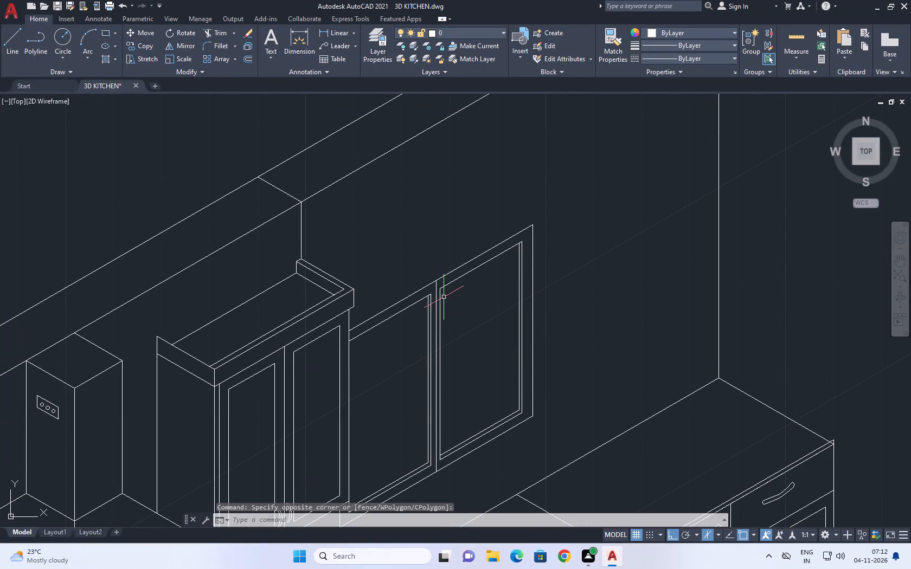
click(419, 300)
triple_click(419, 300)
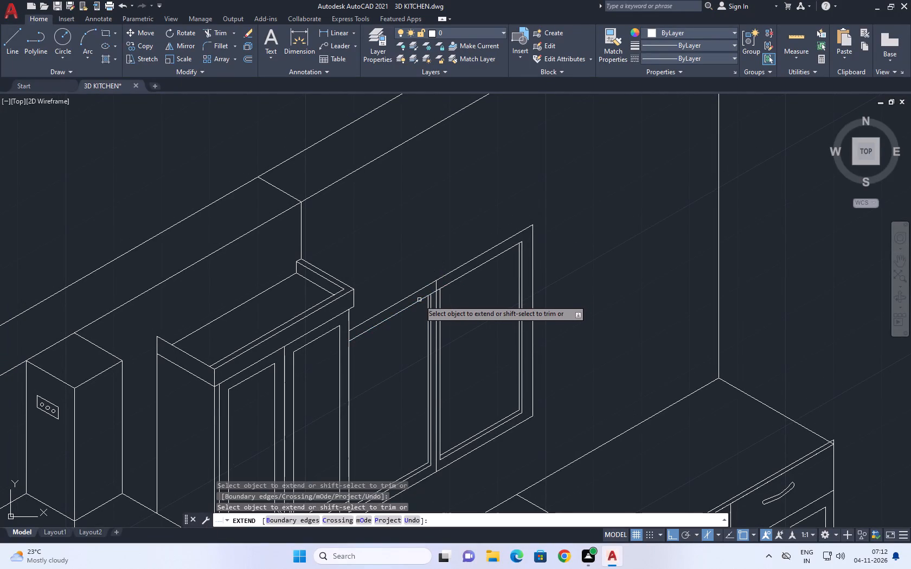
click(417, 302)
key(Escape)
Delete the far panel's original inner top edge that overlaps the extended line.
scroll(446, 279, up, 1)
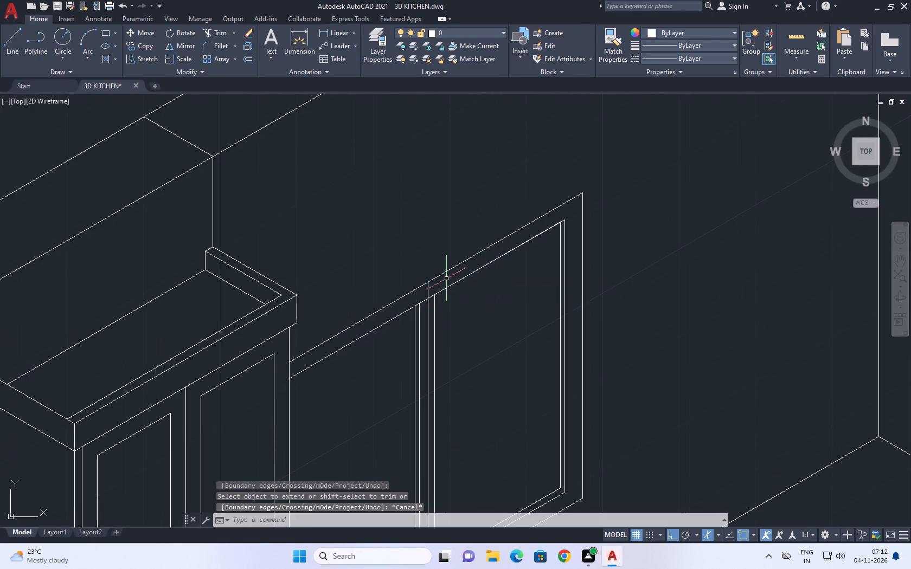
click(407, 221)
click(621, 378)
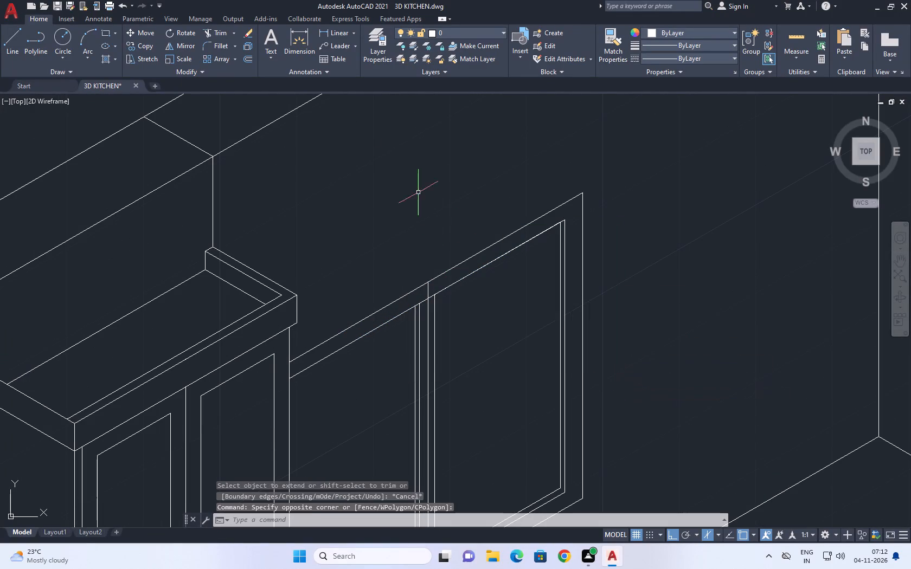
click(383, 145)
click(631, 364)
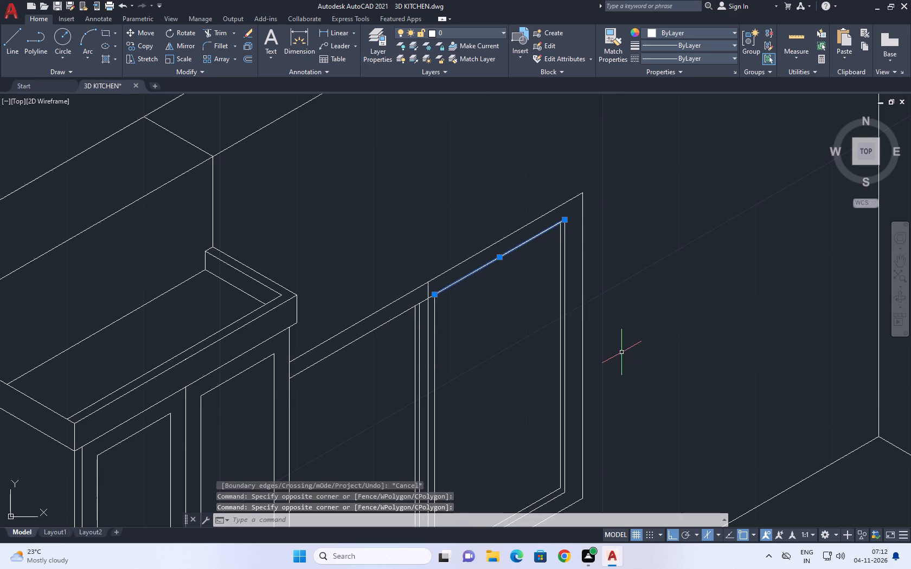
key(Delete)
click(502, 256)
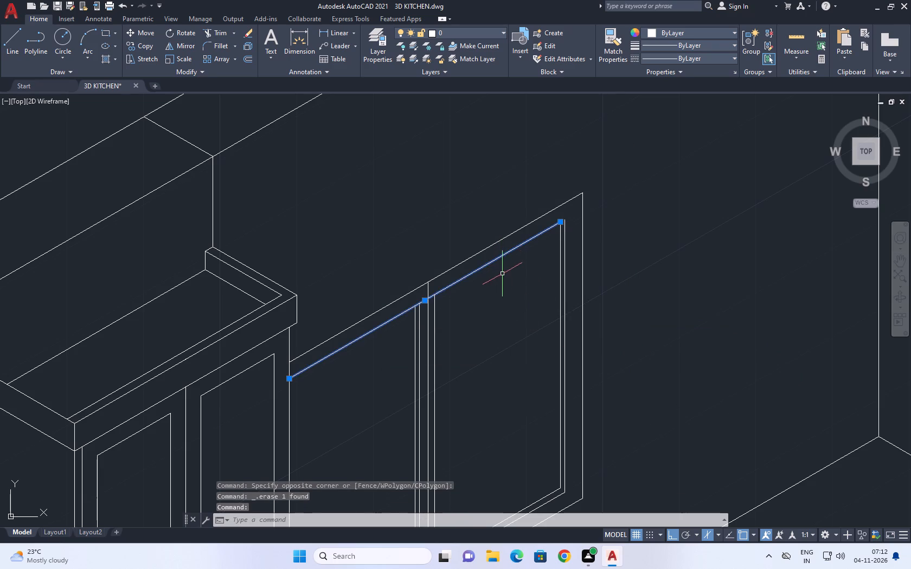
middle_drag(518, 303, 524, 317)
key(Escape)
Fillet the extended top line and the outer of the far panel's two far-side verticals with radius 0.
scroll(546, 248, up, 1)
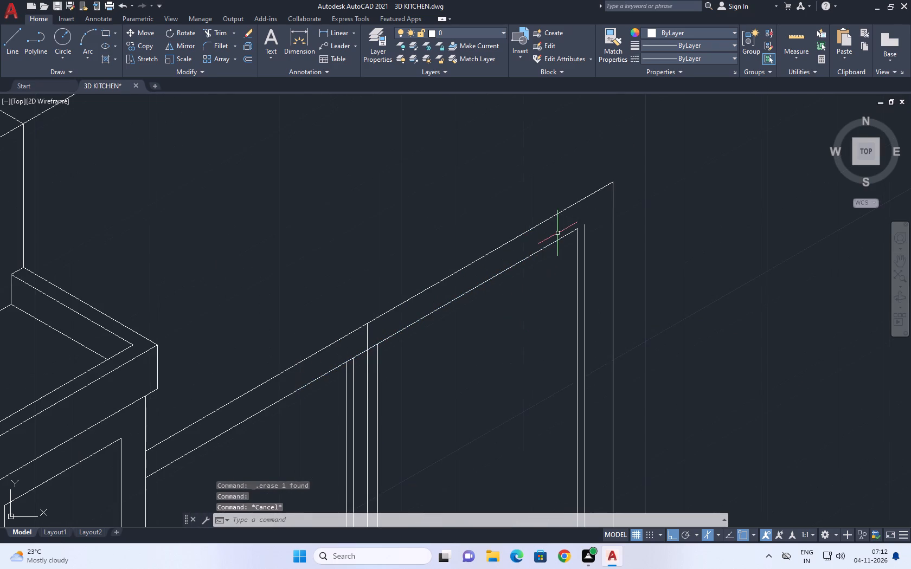
middle_drag(556, 285, 546, 327)
text(f)
key(space)
click(551, 277)
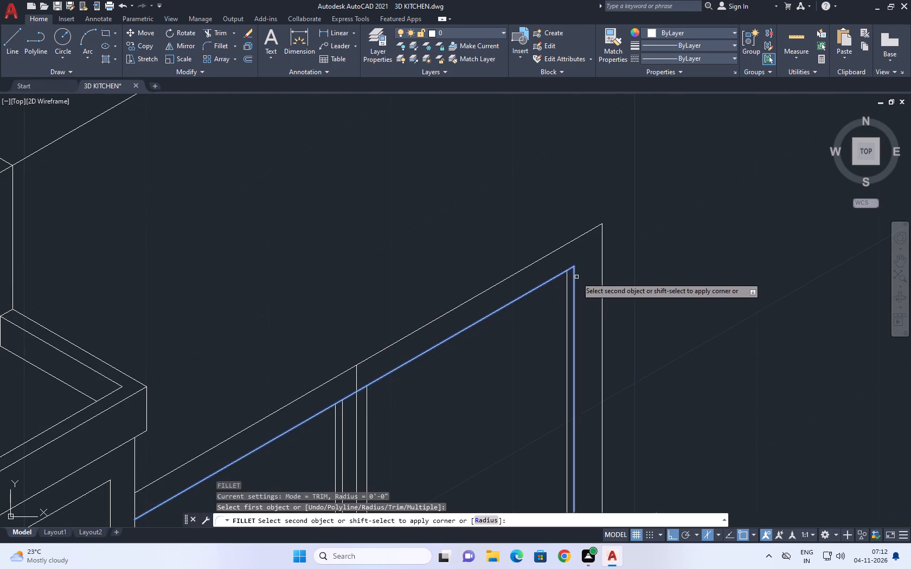
click(576, 277)
click(573, 284)
scroll(573, 284, down, 2)
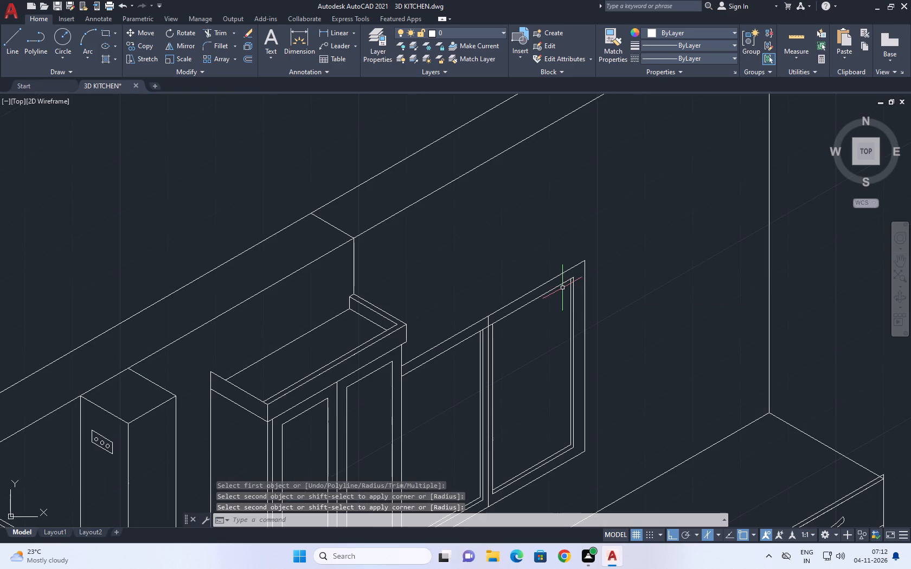
Copy the frame's continuous inner top line a short distance straight down to form a parallel second top line.
click(554, 290)
text(co)
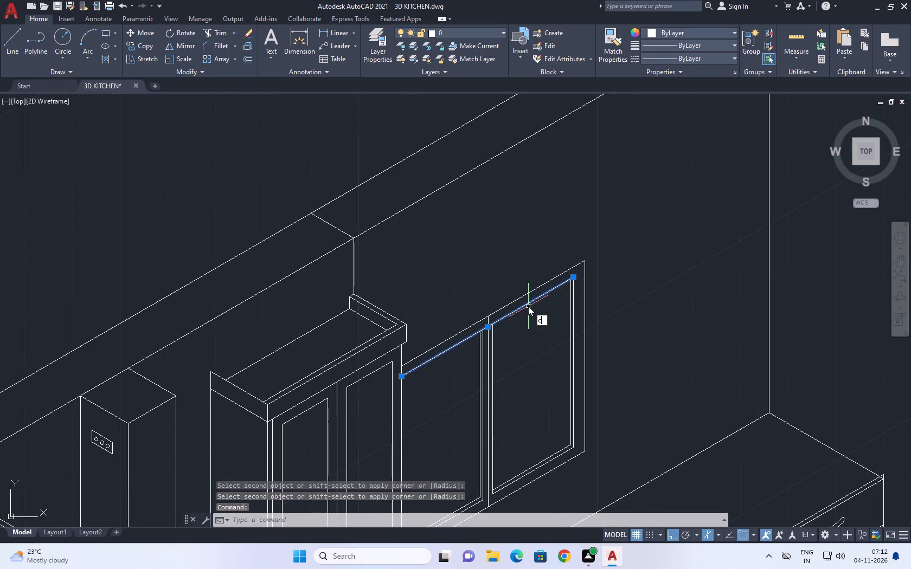
key(space)
scroll(528, 324, up, 4)
click(523, 282)
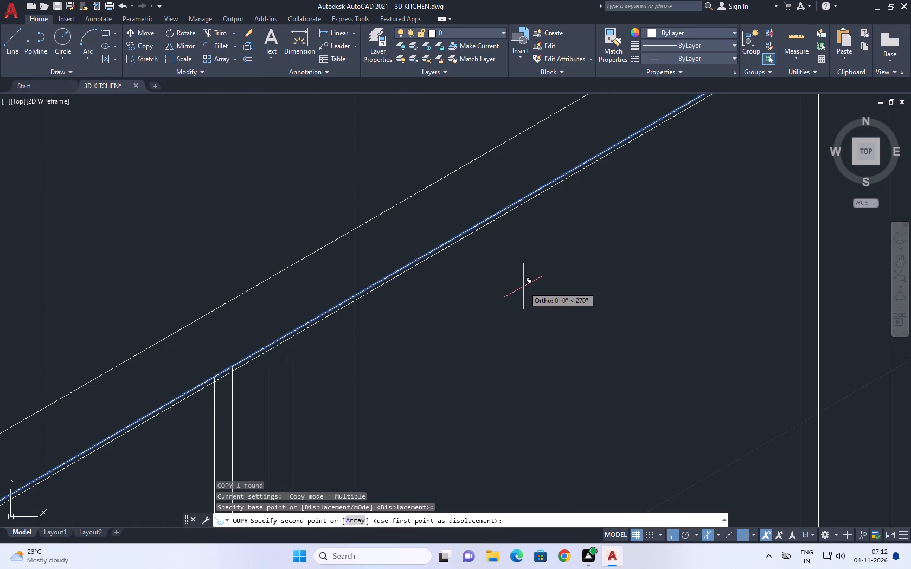
click(527, 294)
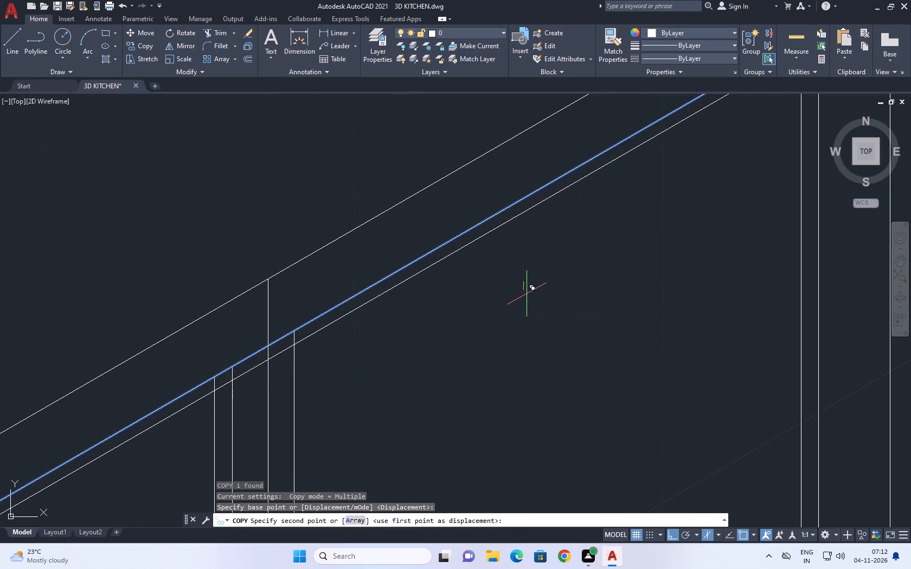
key(space)
Trim the copied lower top line out of the divider gap, between the near panel's outer vertical and the far panel's vertical.
middle_drag(337, 282, 437, 372)
text(tr)
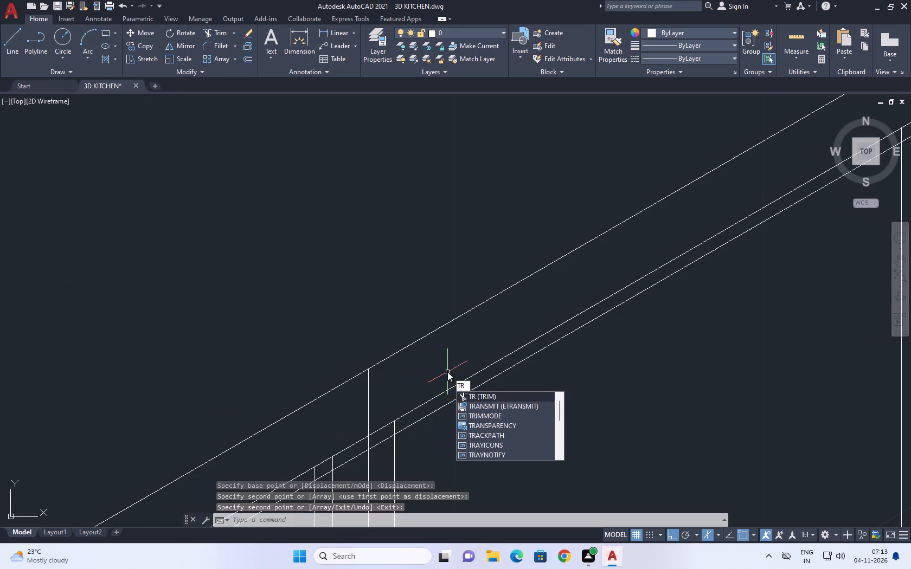
key(space)
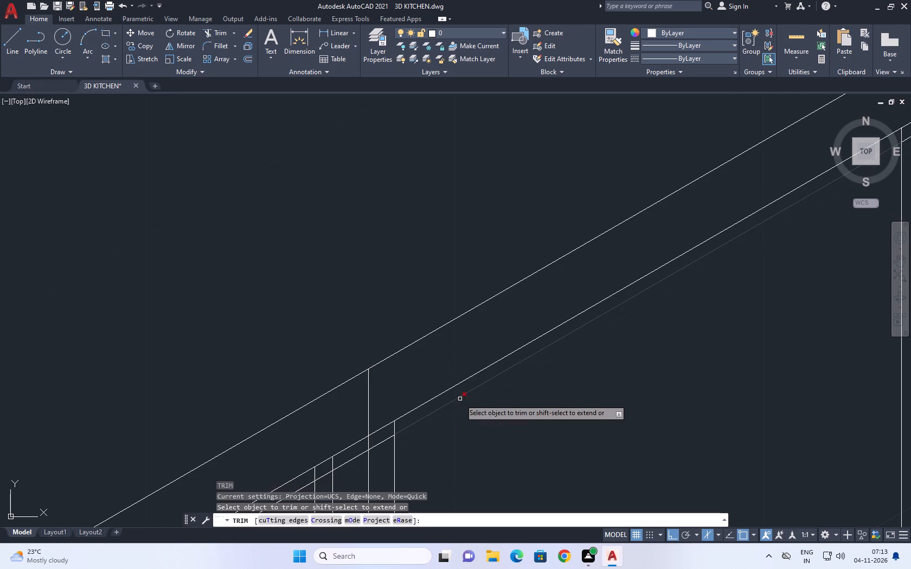
scroll(416, 398, down, 3)
middle_drag(400, 418, 403, 366)
scroll(393, 376, up, 3)
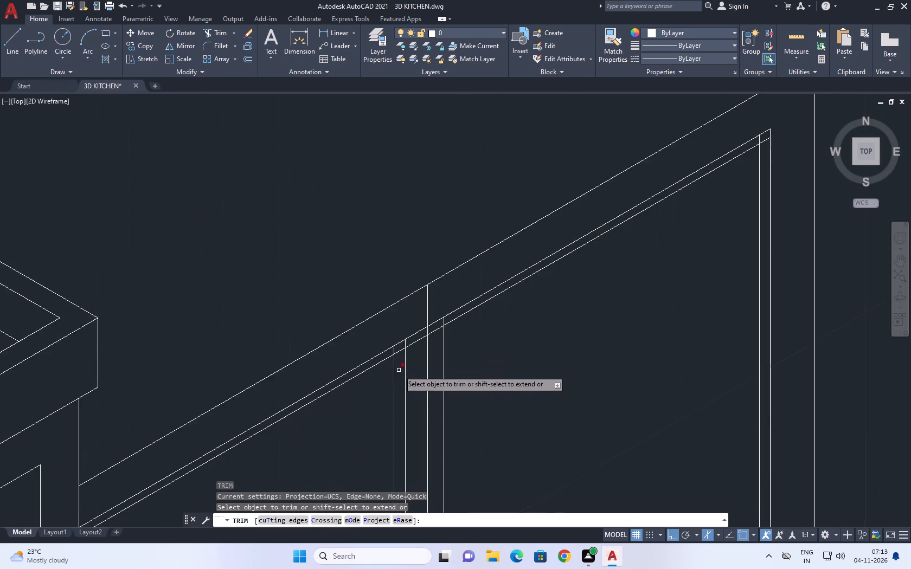
scroll(371, 336, up, 2)
scroll(428, 357, down, 4)
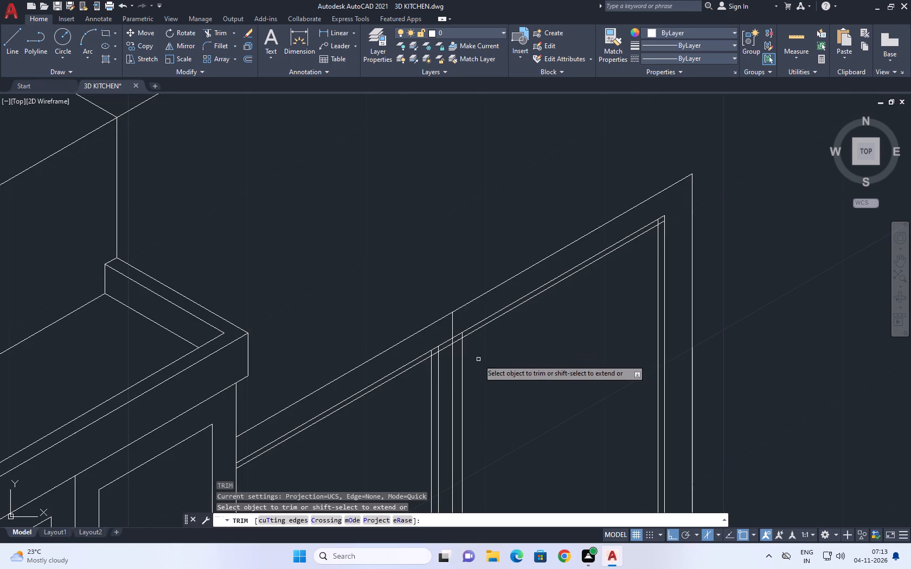
middle_drag(440, 376, 541, 235)
scroll(559, 231, down, 3)
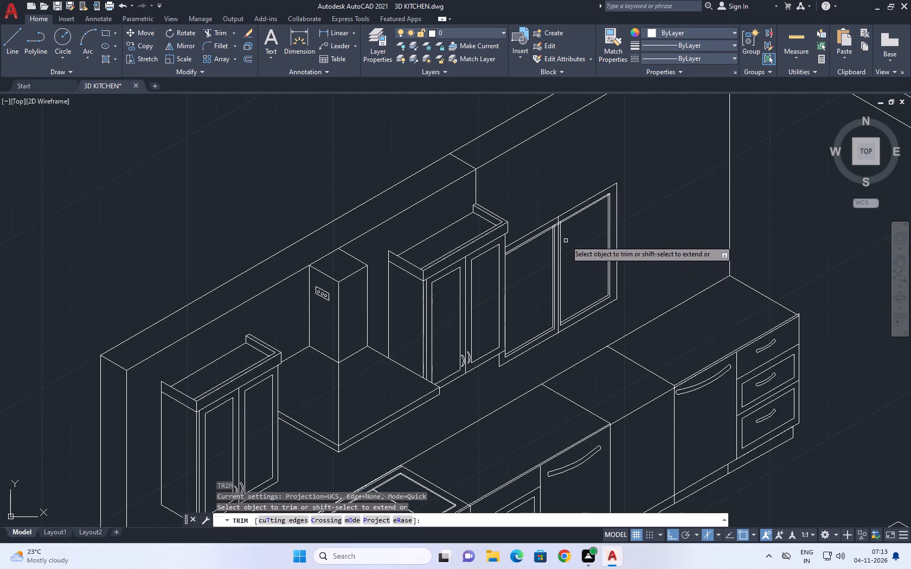
scroll(557, 224, up, 5)
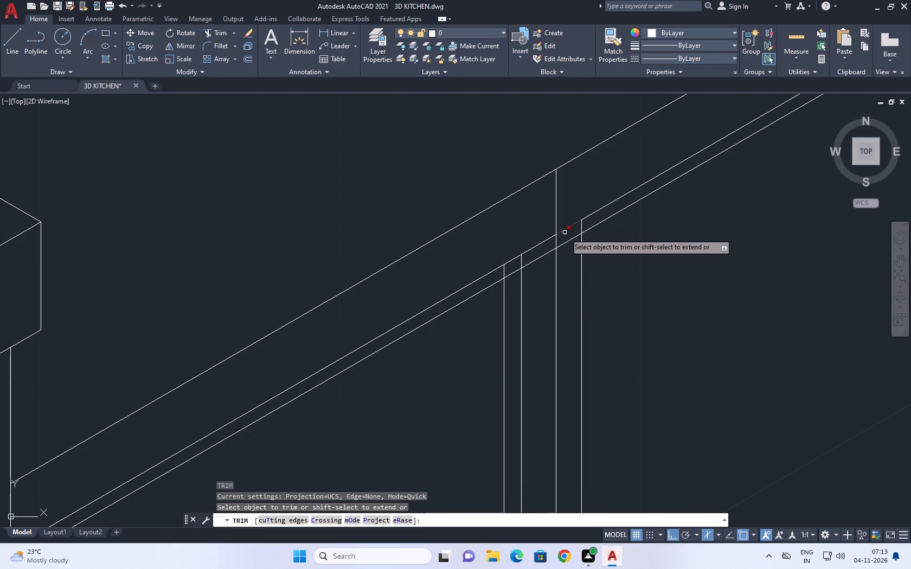
click(570, 241)
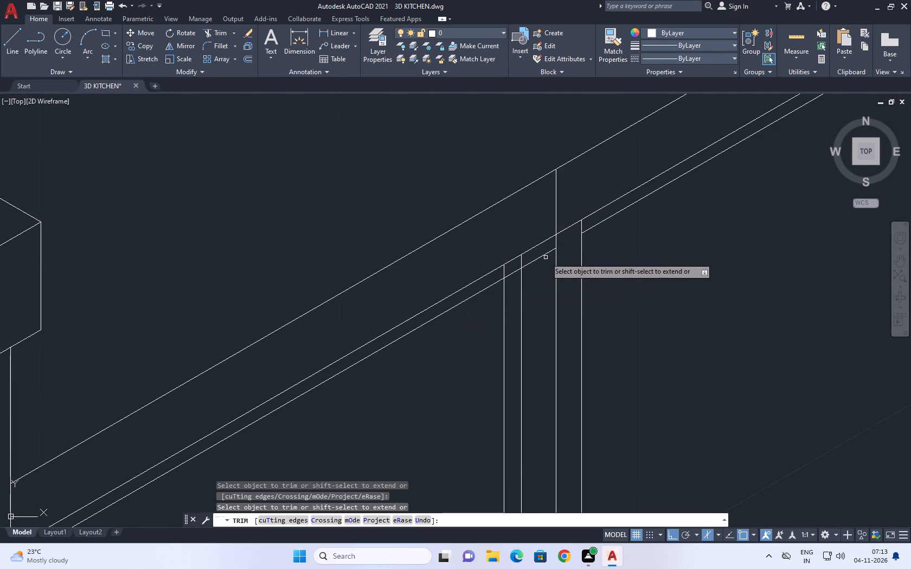
click(547, 254)
Trim the overlapping line ends at both panels' top corners beside the divider so the inner outlines meet cleanly.
scroll(540, 253, down, 3)
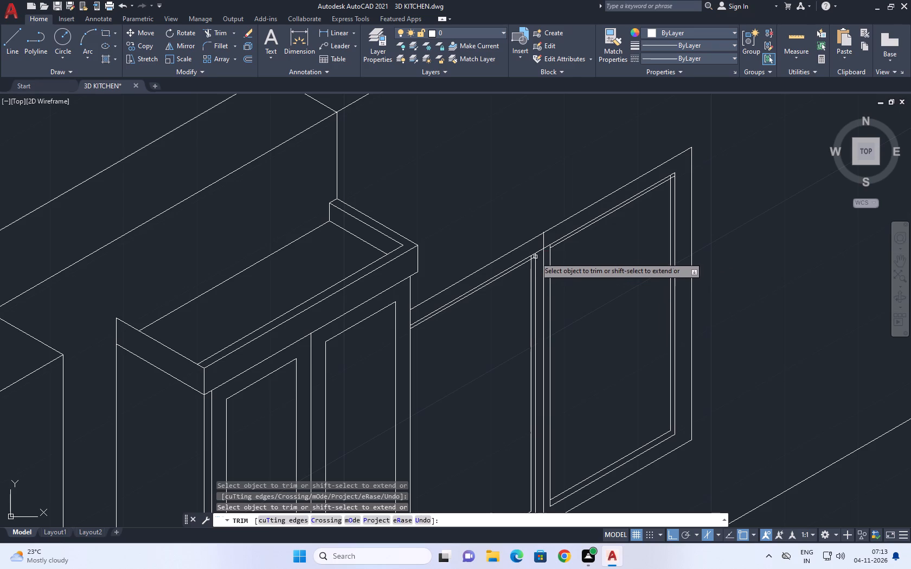
scroll(530, 255, up, 5)
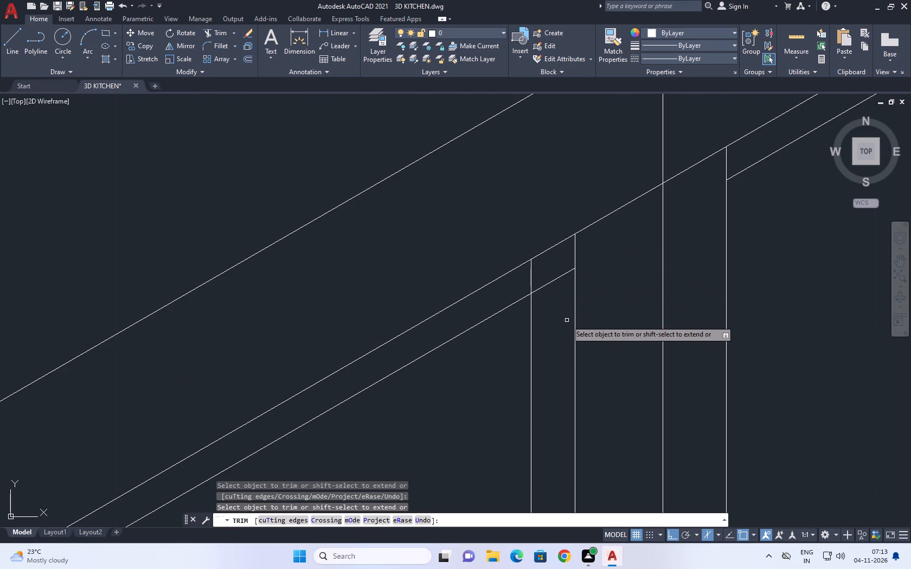
click(529, 270)
click(548, 290)
scroll(548, 290, down, 3)
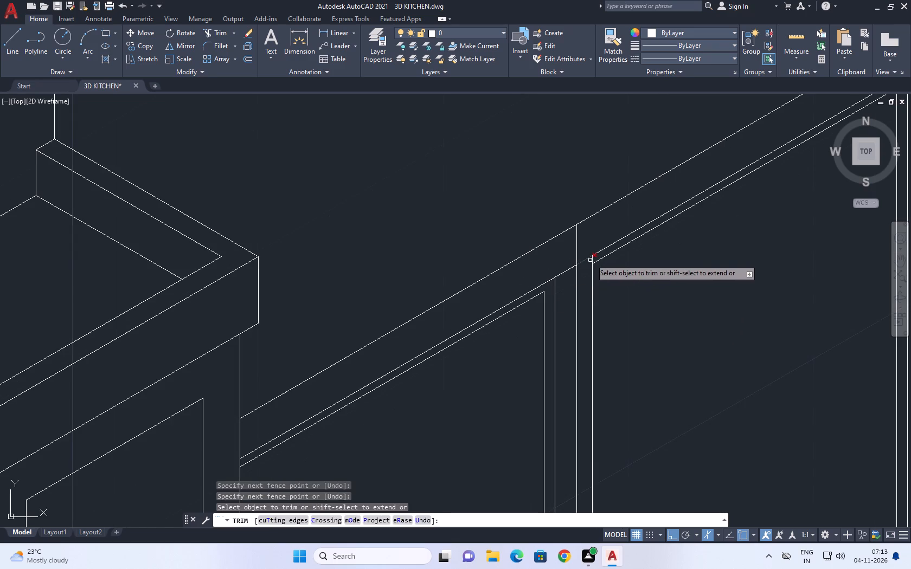
scroll(595, 257, up, 3)
click(578, 266)
Trim the divider's vertical line above the frame's inner top line.
scroll(592, 270, down, 7)
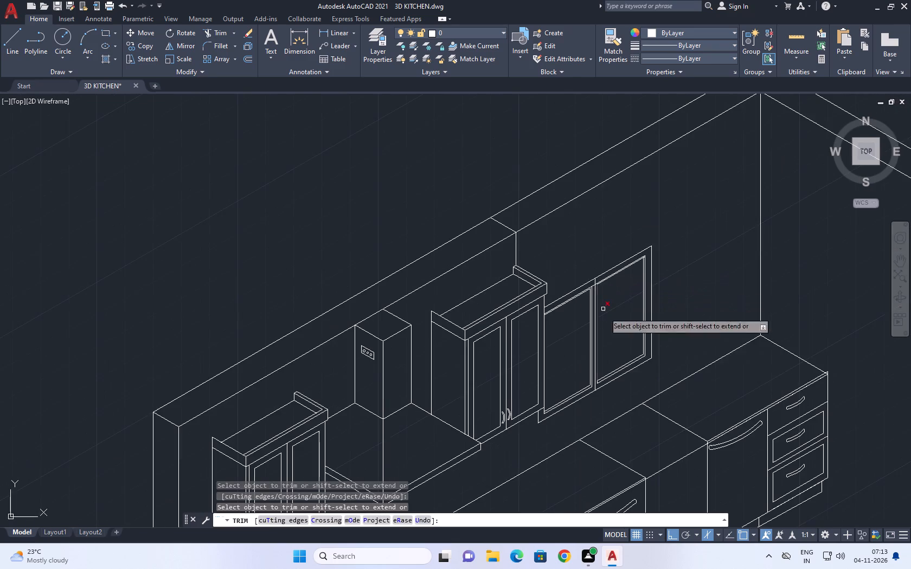
middle_drag(618, 351, 620, 303)
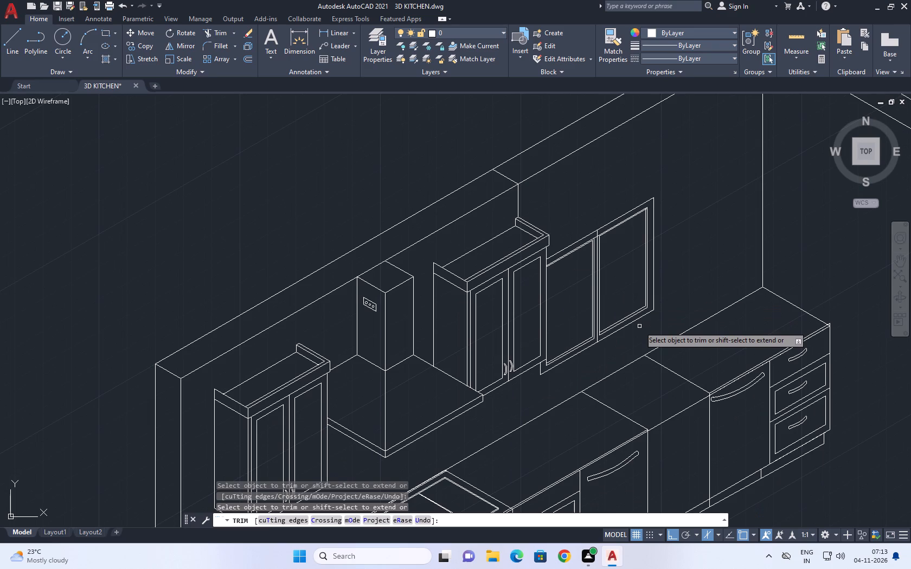
scroll(593, 218, up, 4)
click(603, 234)
click(580, 245)
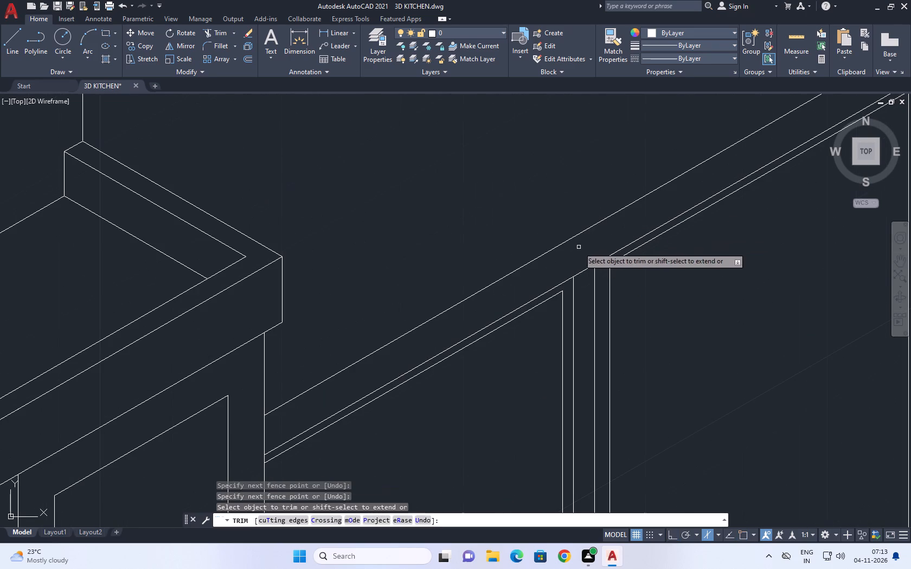
scroll(586, 244, down, 2)
right_drag(587, 283, 569, 251)
middle_drag(587, 283, 569, 250)
scroll(602, 358, down, 1)
middle_drag(602, 361, 584, 266)
middle_drag(605, 254, 624, 280)
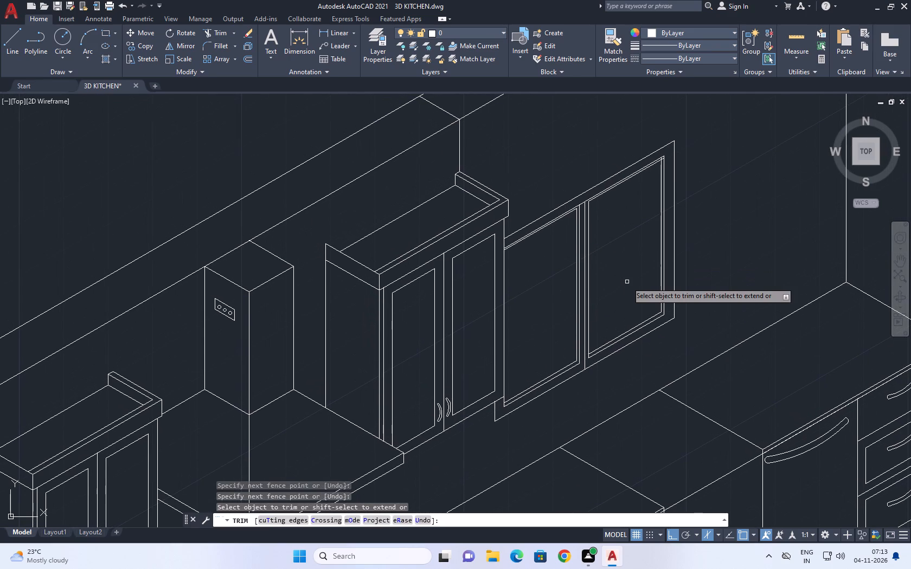
key(space)
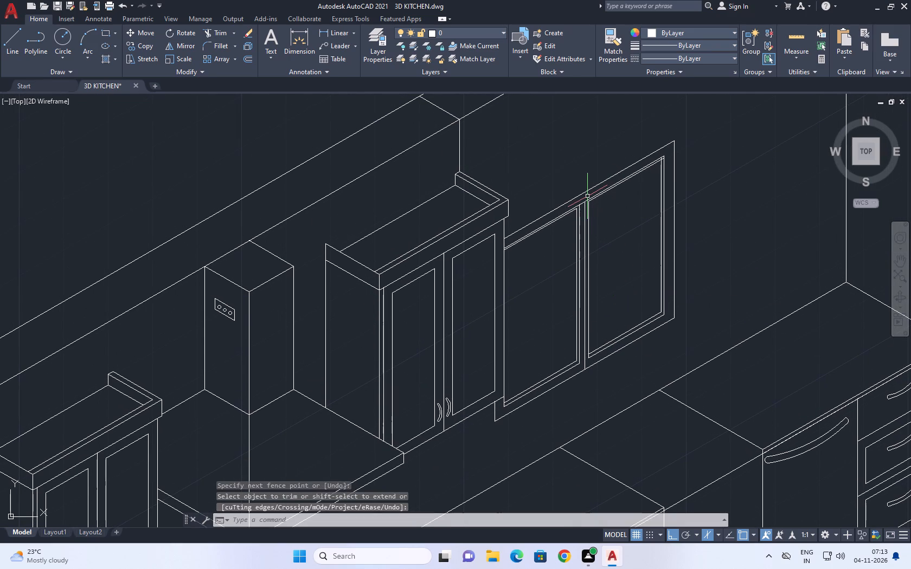
Fillet the far panel's lower bottom line with the divider's vertical line to form a sharp lower corner.
middle_drag(586, 194, 584, 204)
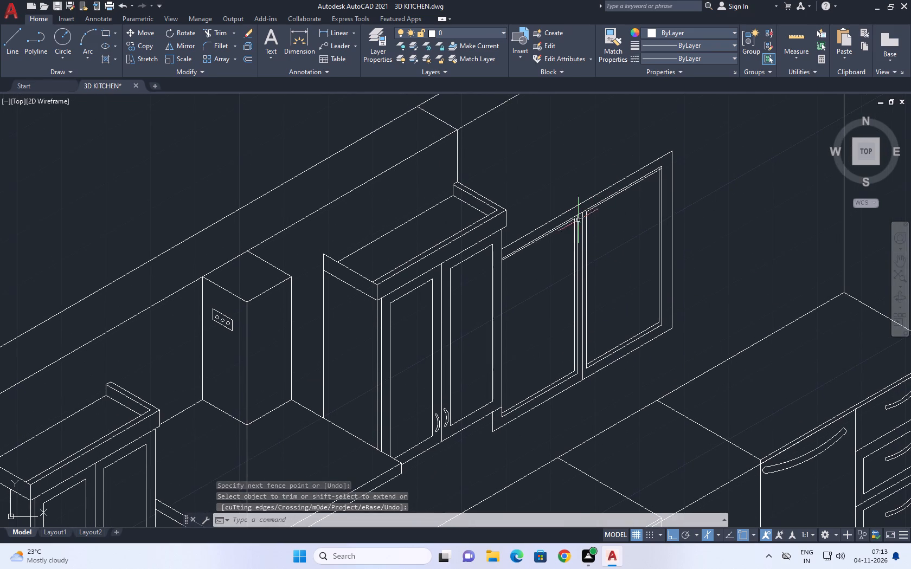
scroll(574, 240, up, 3)
middle_drag(637, 211, 630, 224)
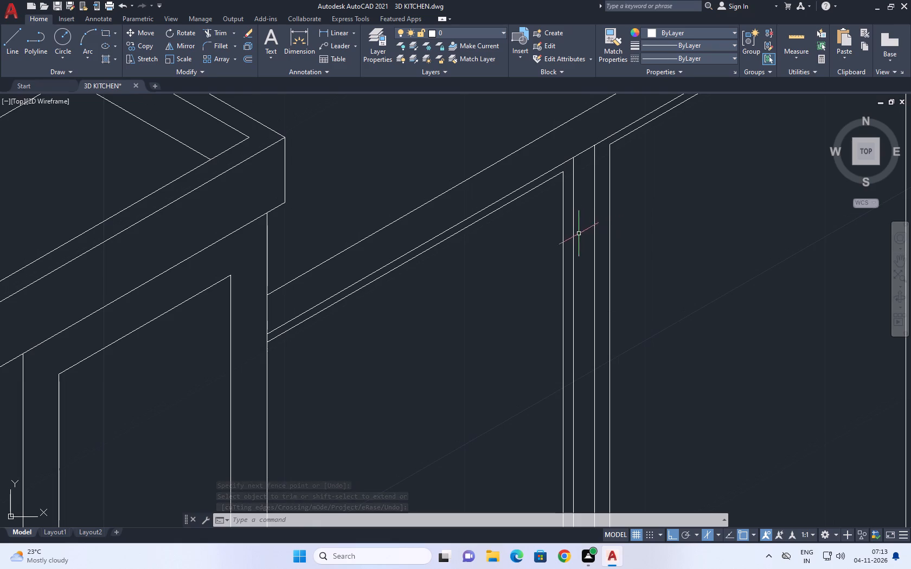
scroll(575, 249, down, 3)
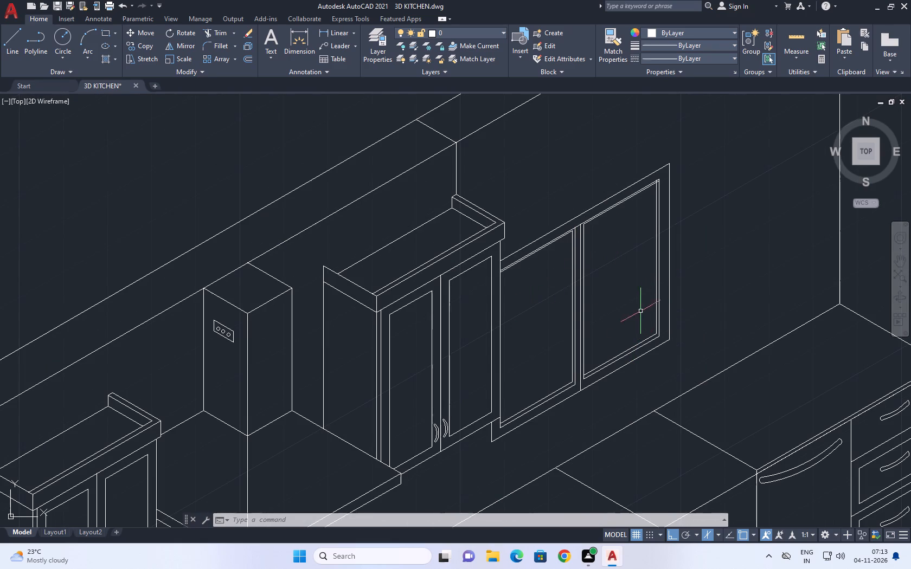
scroll(574, 392, up, 2)
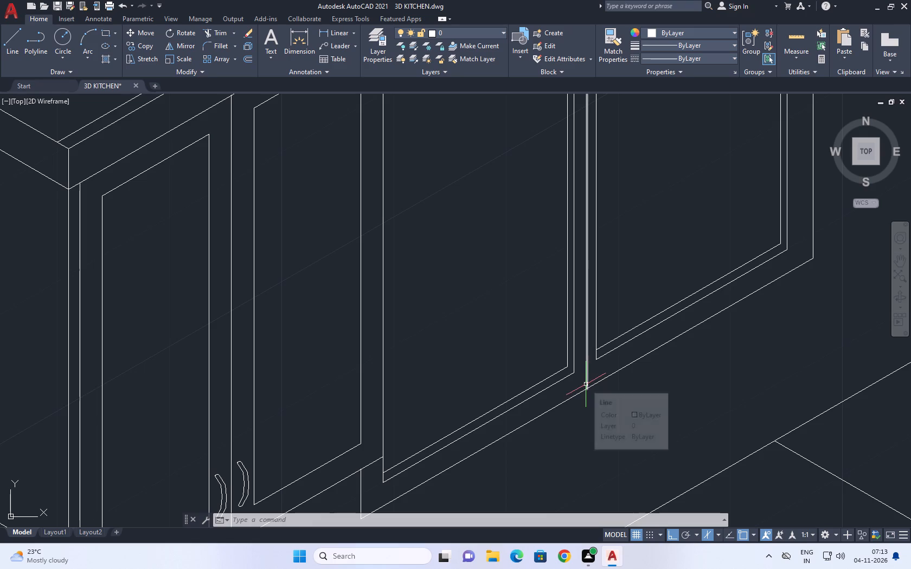
click(213, 44)
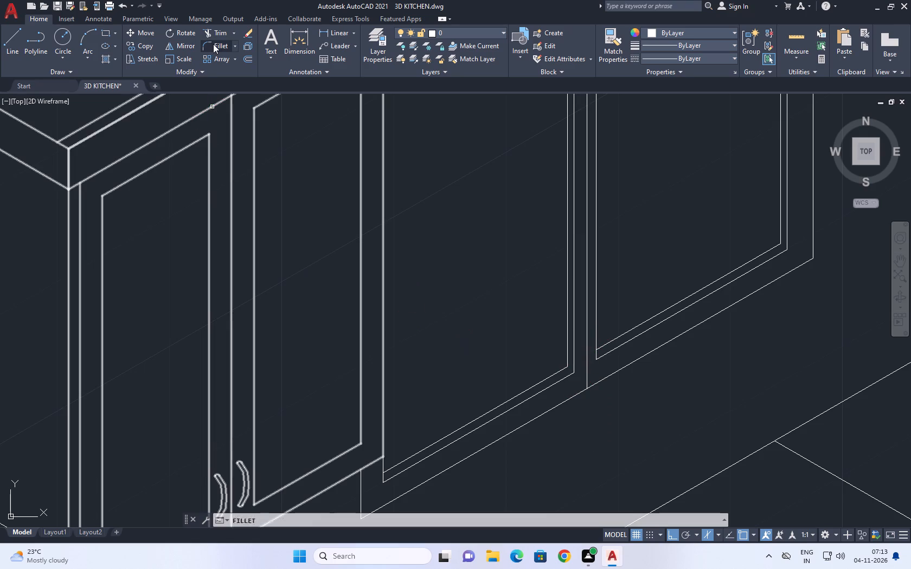
click(623, 345)
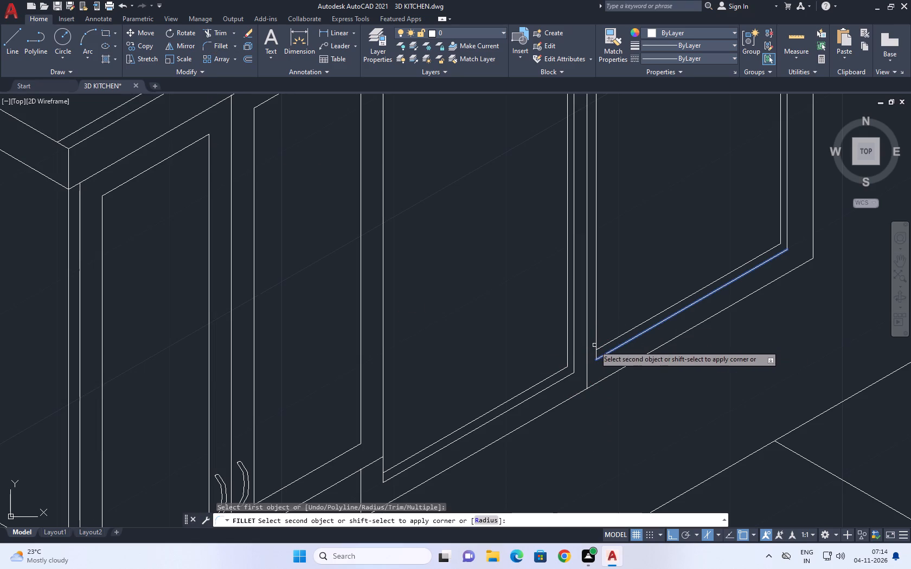
click(586, 342)
Trim the stub of the far panel's inner vertical between its upper and lower bottom lines.
scroll(599, 351, up, 3)
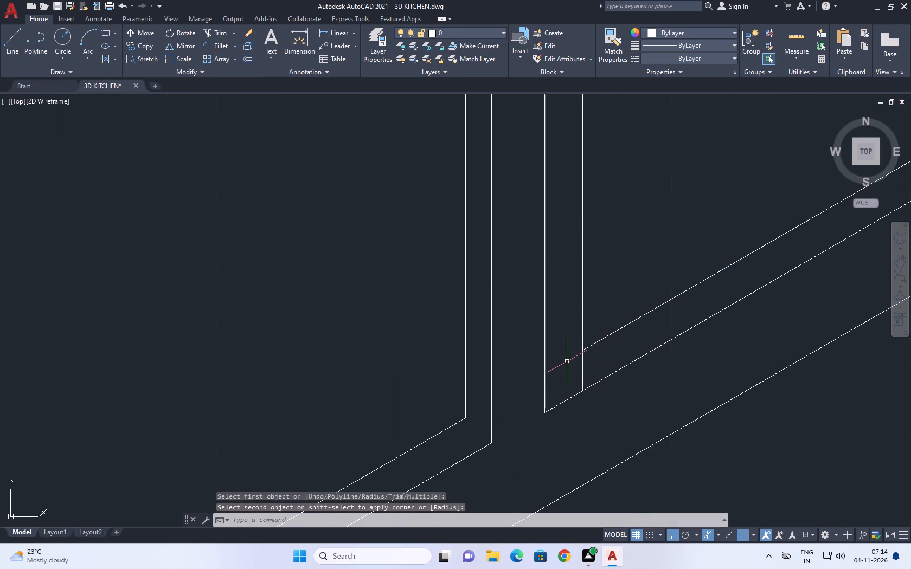
scroll(566, 361, up, 1)
click(214, 36)
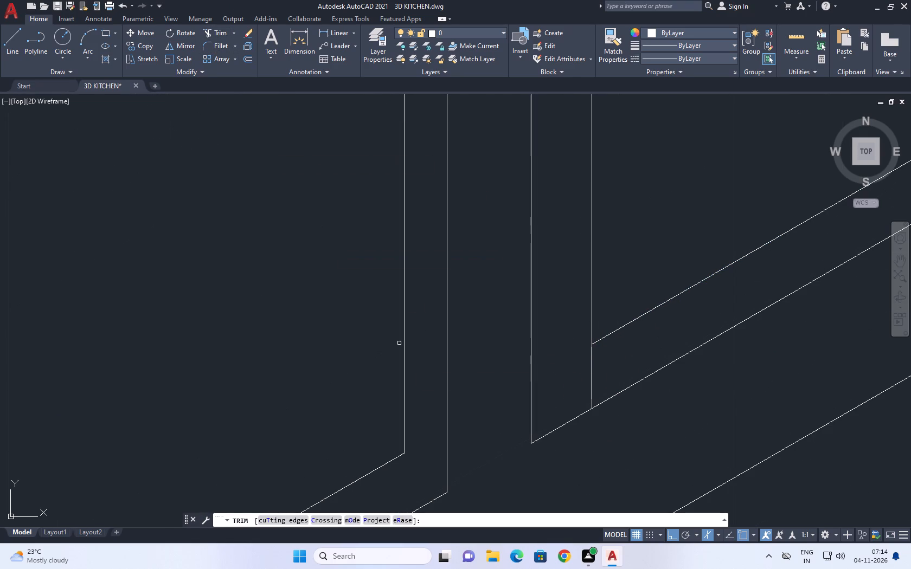
click(605, 382)
click(585, 388)
right_click(575, 379)
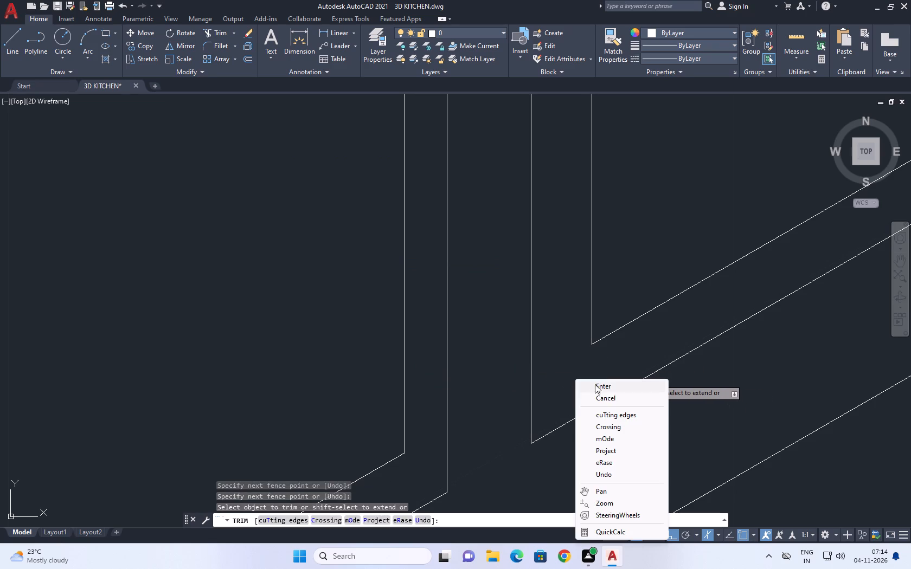
click(610, 397)
Extend the far panel's lower bottom line across the divider gap to the near panel's outer vertical.
scroll(595, 399, down, 7)
middle_drag(656, 363, 603, 341)
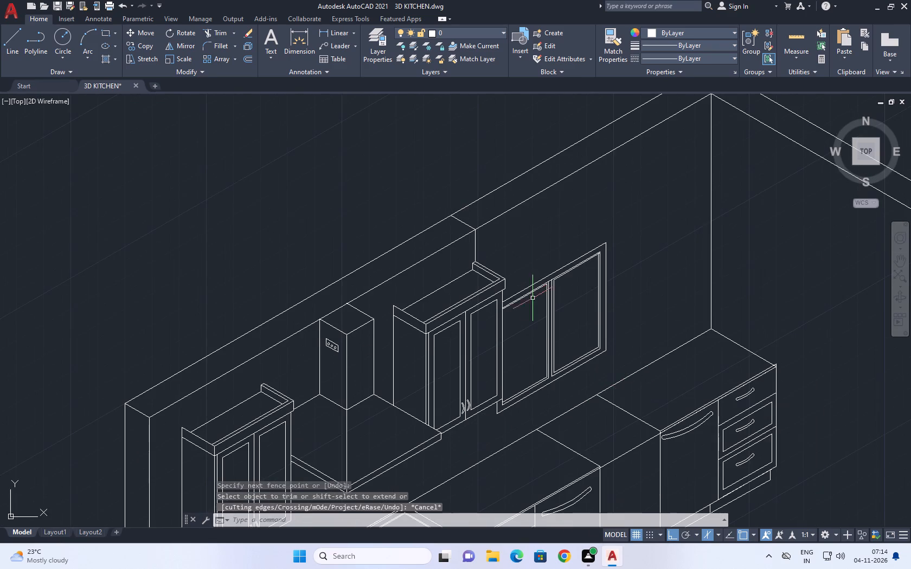
middle_drag(528, 293, 504, 290)
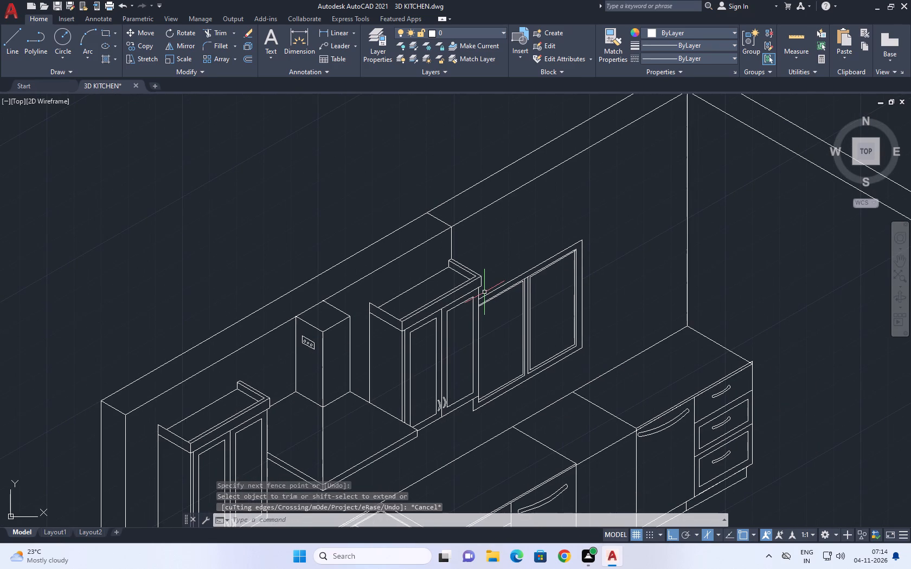
scroll(523, 390, up, 2)
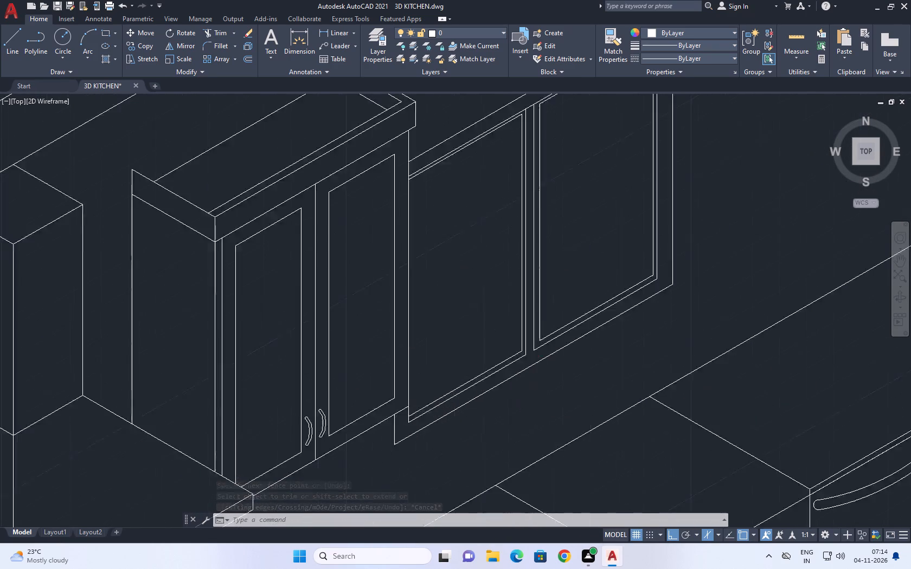
scroll(523, 390, up, 2)
middle_drag(559, 298, 546, 350)
text(ex)
key(space)
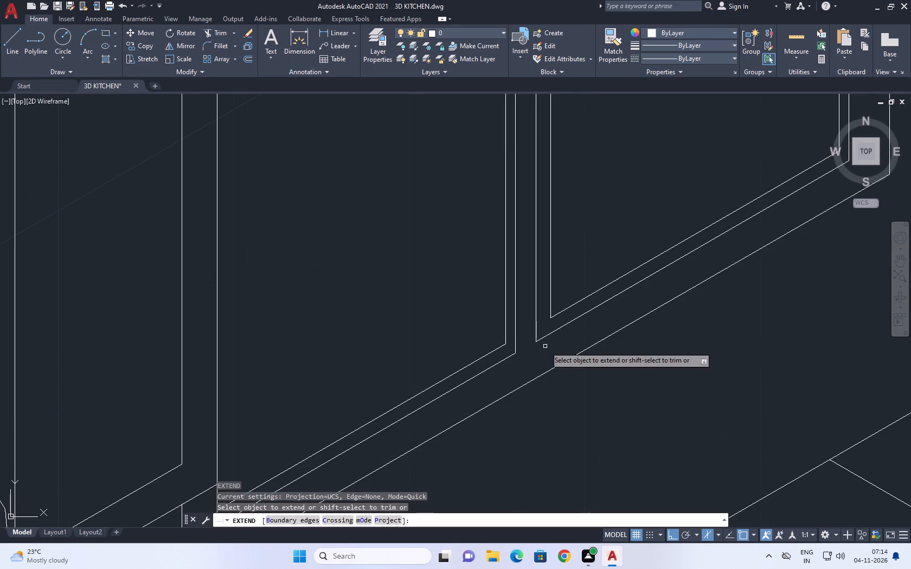
click(544, 339)
key(Escape)
scroll(536, 361, down, 3)
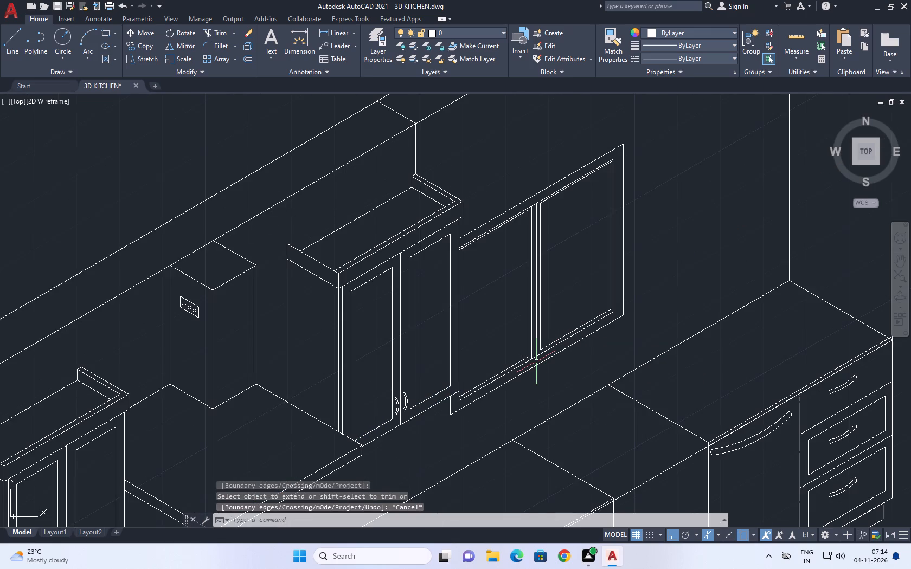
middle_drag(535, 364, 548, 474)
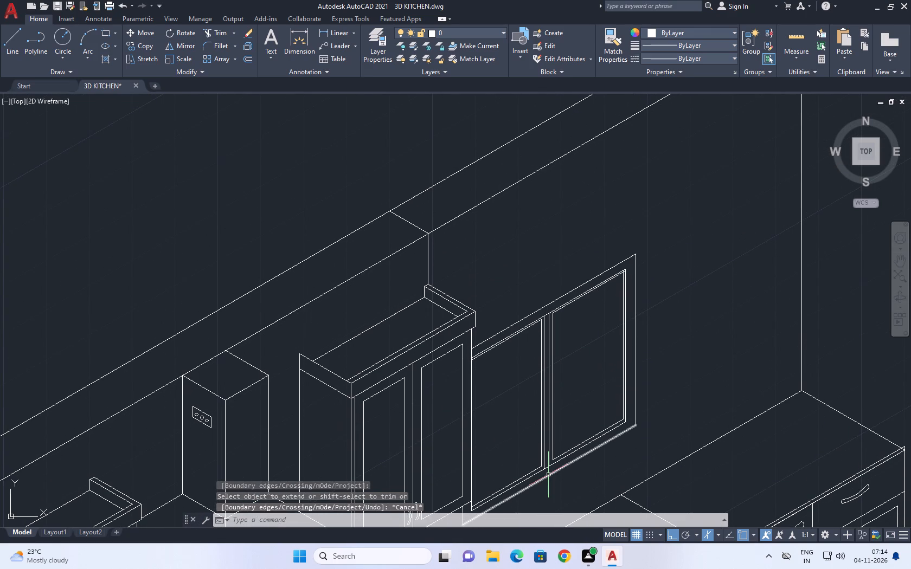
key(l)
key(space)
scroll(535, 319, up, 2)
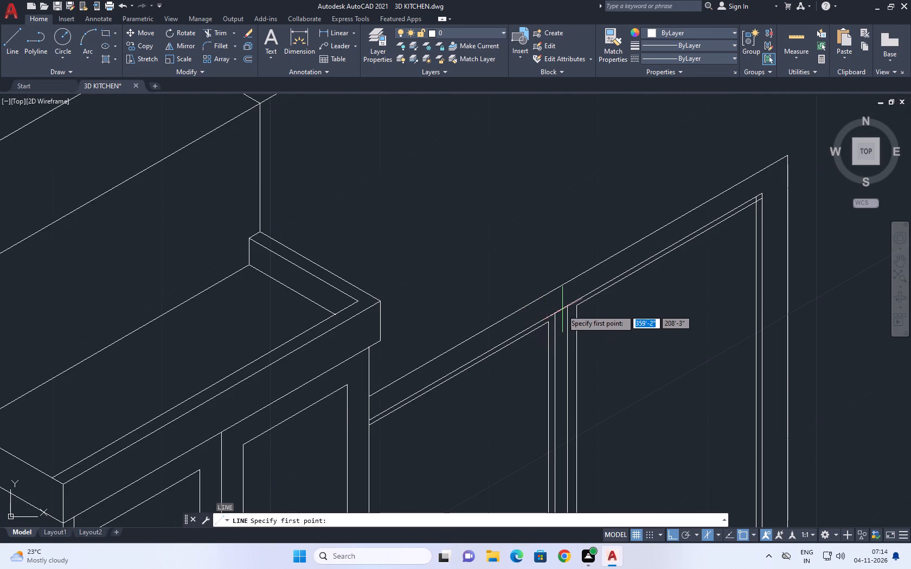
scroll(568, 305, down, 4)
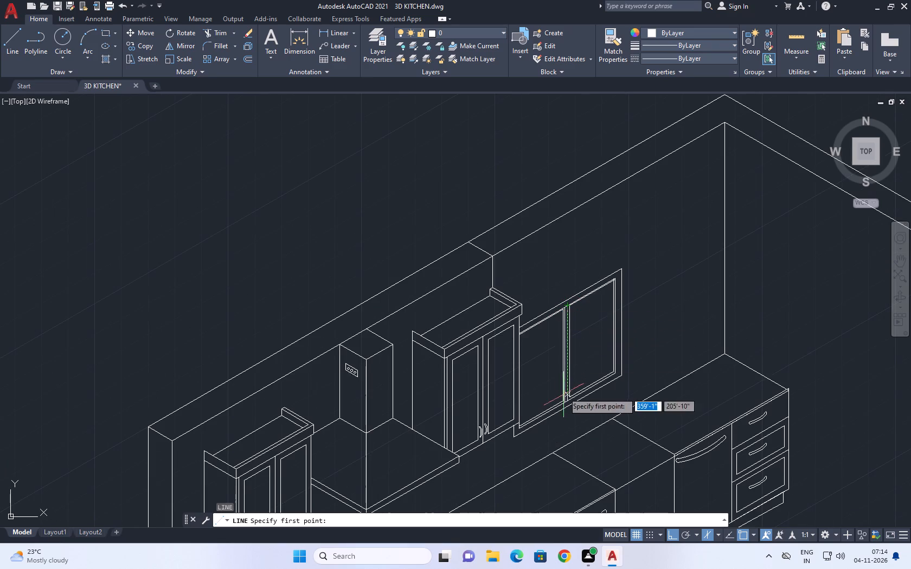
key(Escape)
Copy the frame's outer top line a short distance straight up to make a double top edge.
middle_drag(727, 259, 670, 253)
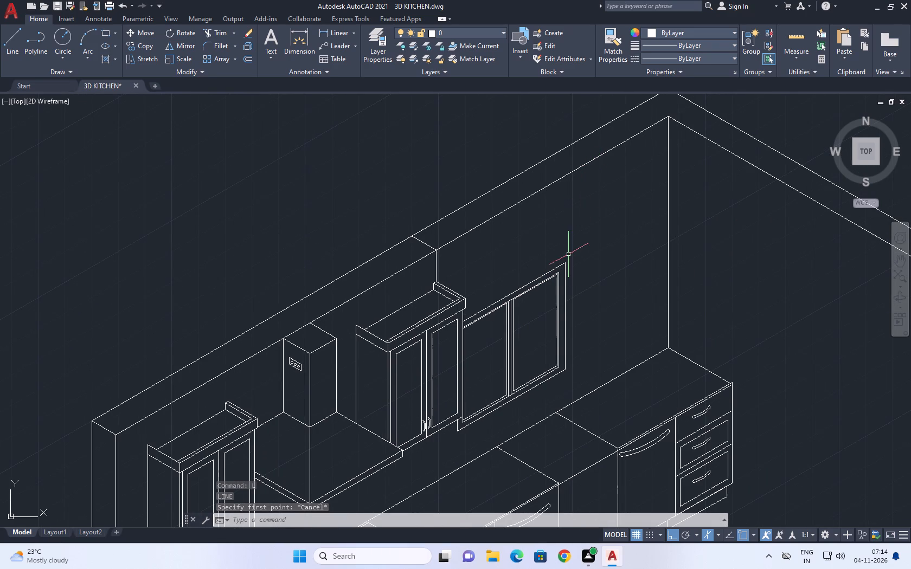
scroll(485, 309, up, 2)
click(483, 308)
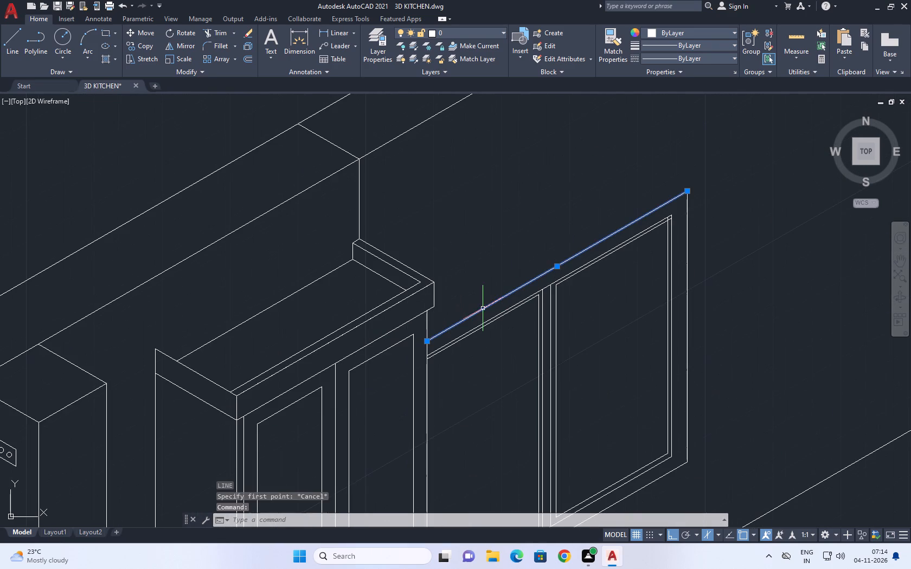
middle_drag(479, 280, 485, 282)
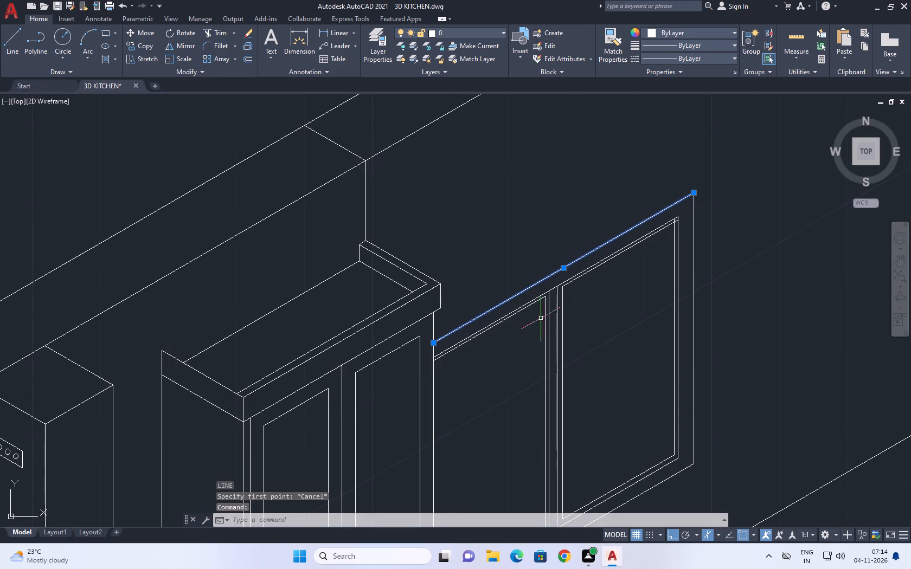
middle_click(593, 289)
key(c)
text(o)
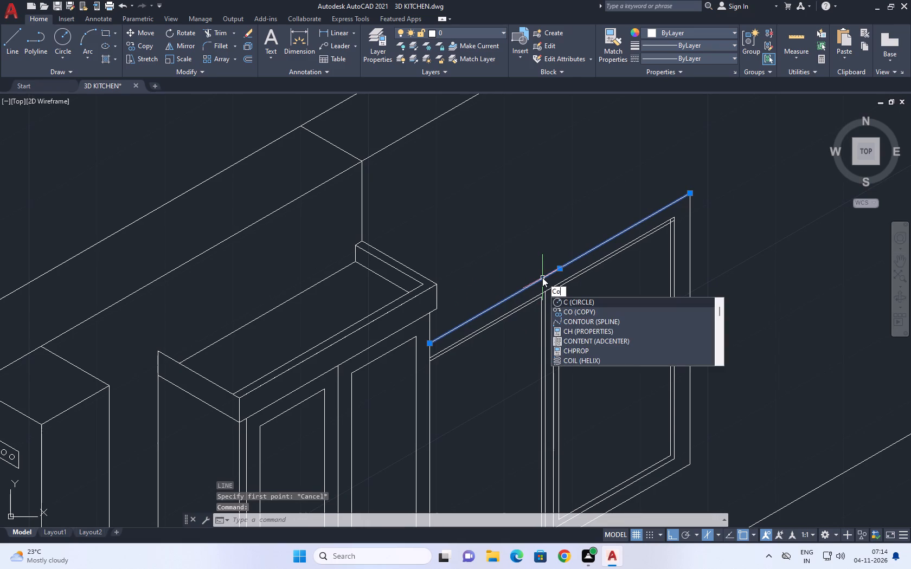
key(space)
scroll(441, 335, up, 2)
click(412, 353)
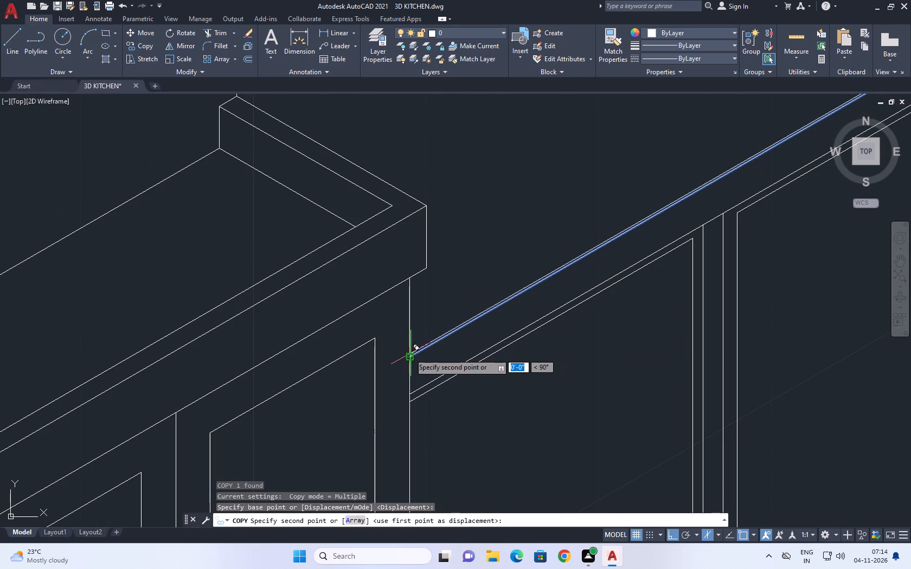
click(403, 352)
key(space)
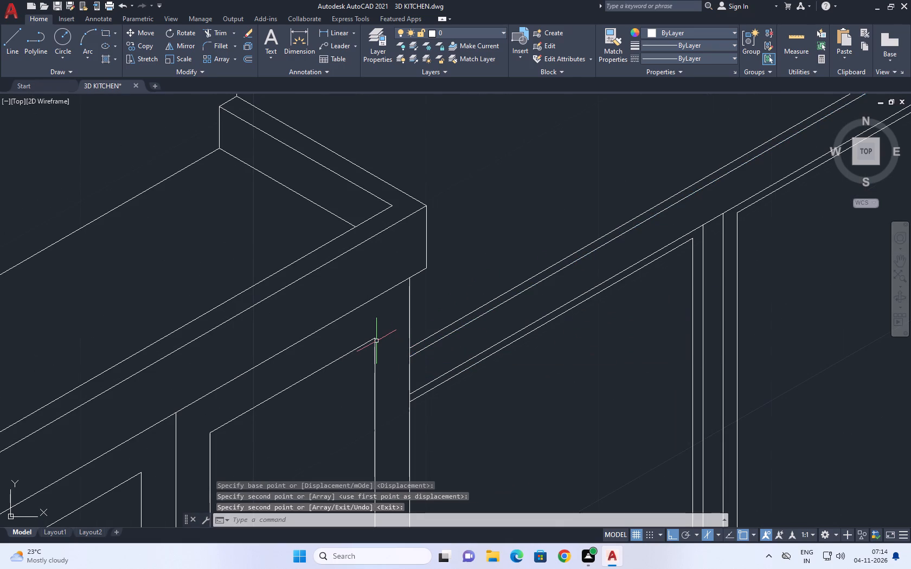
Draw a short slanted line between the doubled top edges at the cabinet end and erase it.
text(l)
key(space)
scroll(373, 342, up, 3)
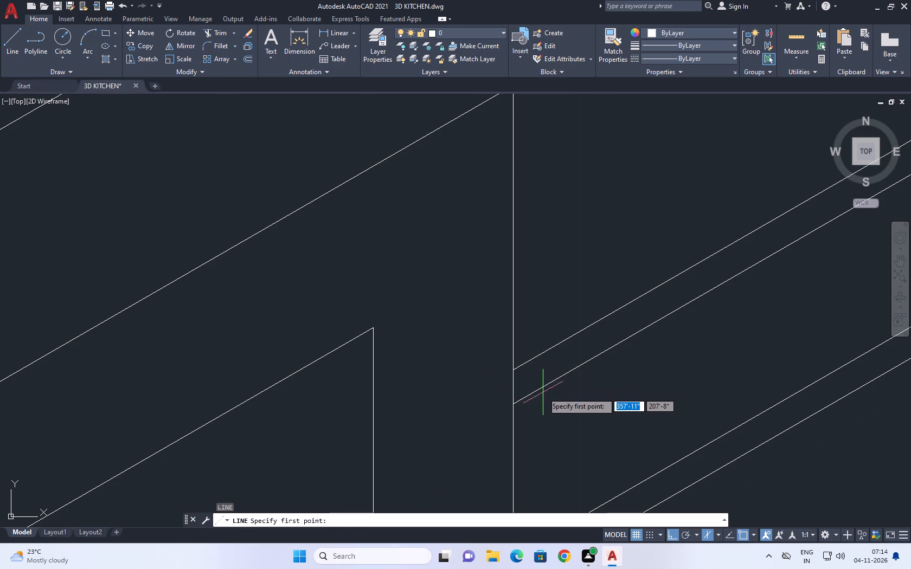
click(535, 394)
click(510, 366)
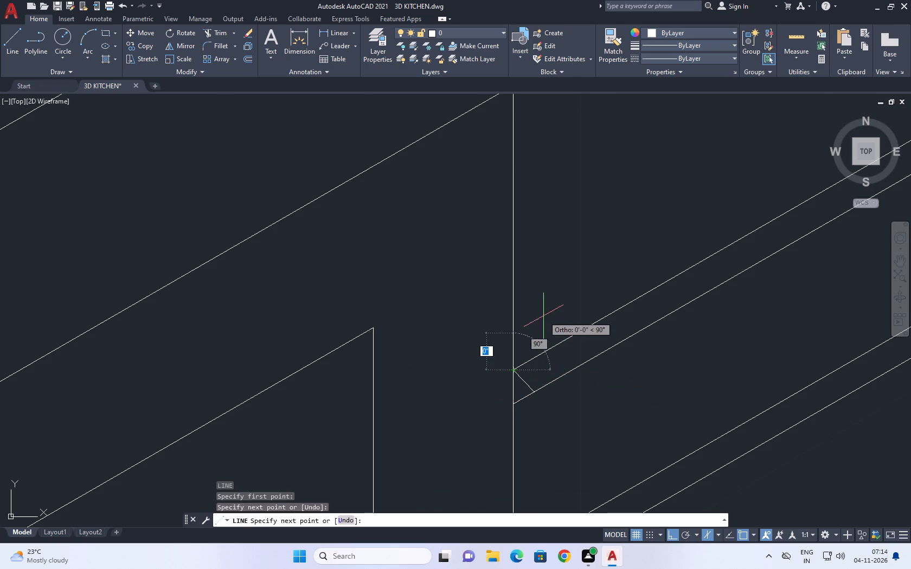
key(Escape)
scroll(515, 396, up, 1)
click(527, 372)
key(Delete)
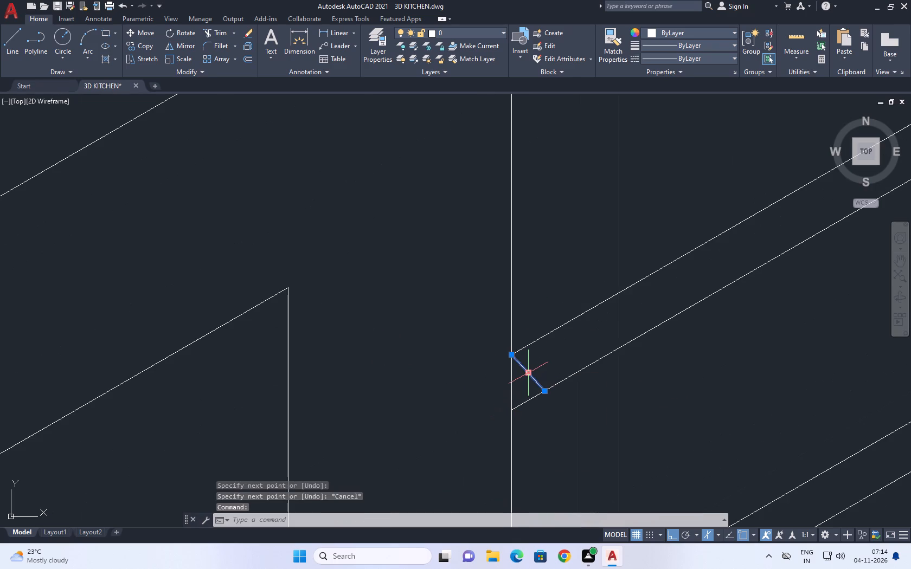
Draw a line on the left isoplane from the lower outer top line, near the cabinet, across the cabinet's vertical edge.
key(l)
key(space)
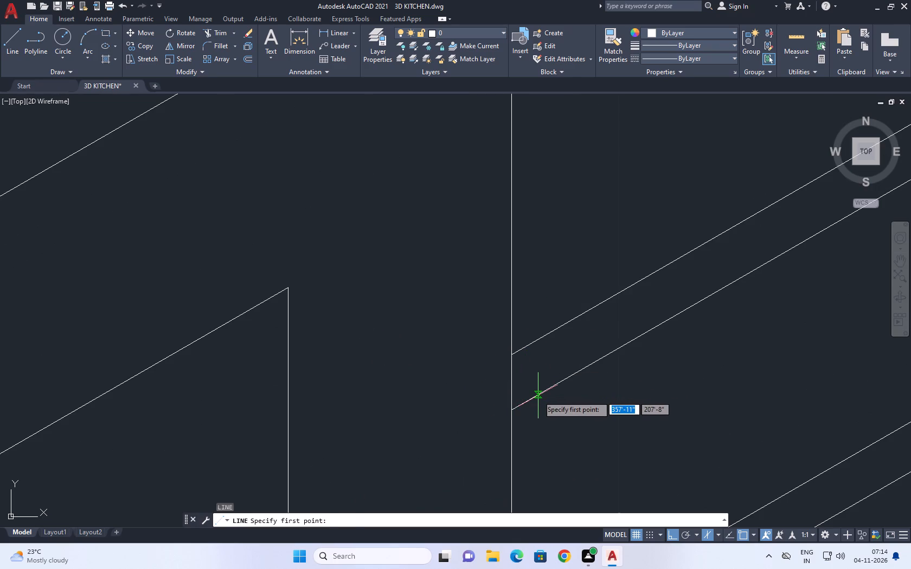
click(538, 396)
key(F5)
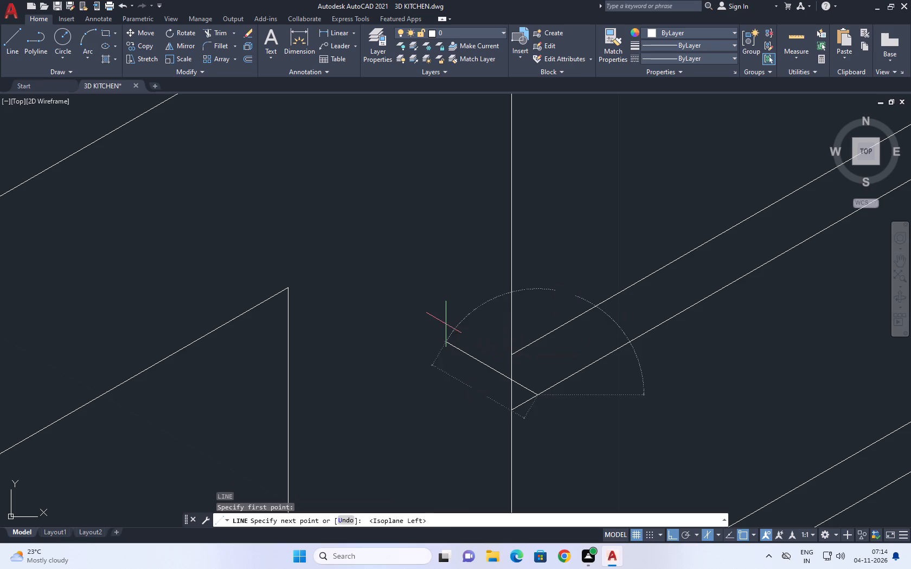
click(446, 324)
key(Escape)
Trim the part of the short isometric line that overshoots the cabinet's vertical edge.
key(t)
key(r)
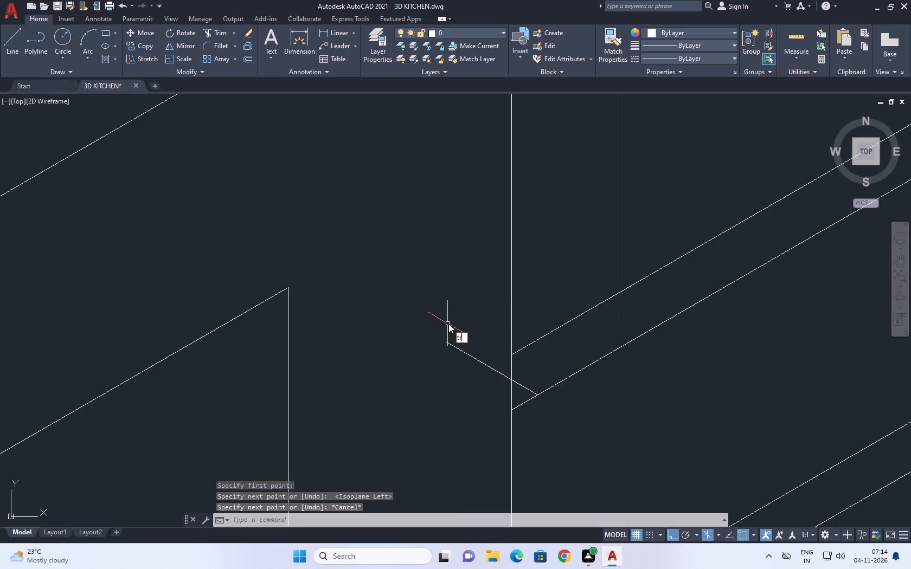
key(space)
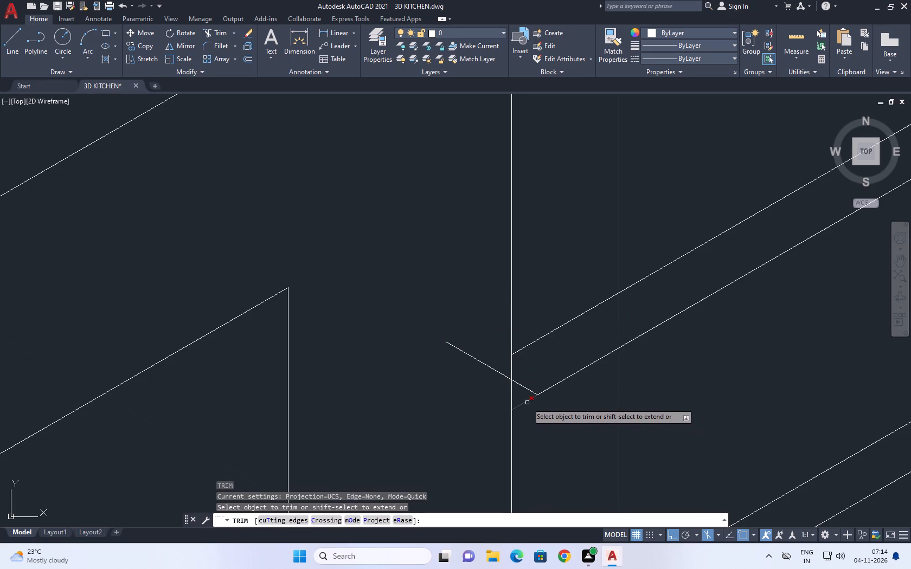
click(478, 348)
click(447, 373)
scroll(455, 337, down, 6)
key(Escape)
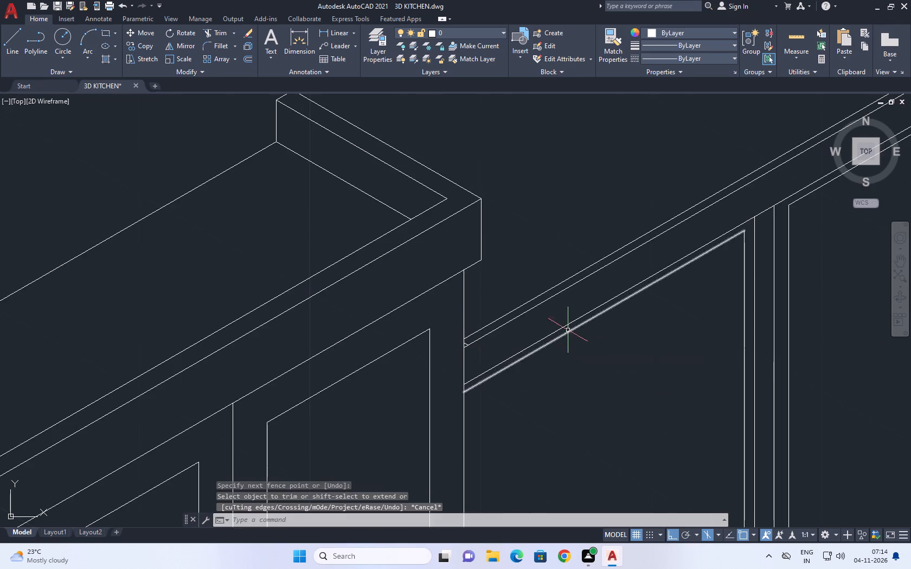
Draw a 150° isometric line from the frame's far upper outer corner across the copied top line.
scroll(568, 330, down, 3)
middle_drag(676, 299, 605, 330)
key(l)
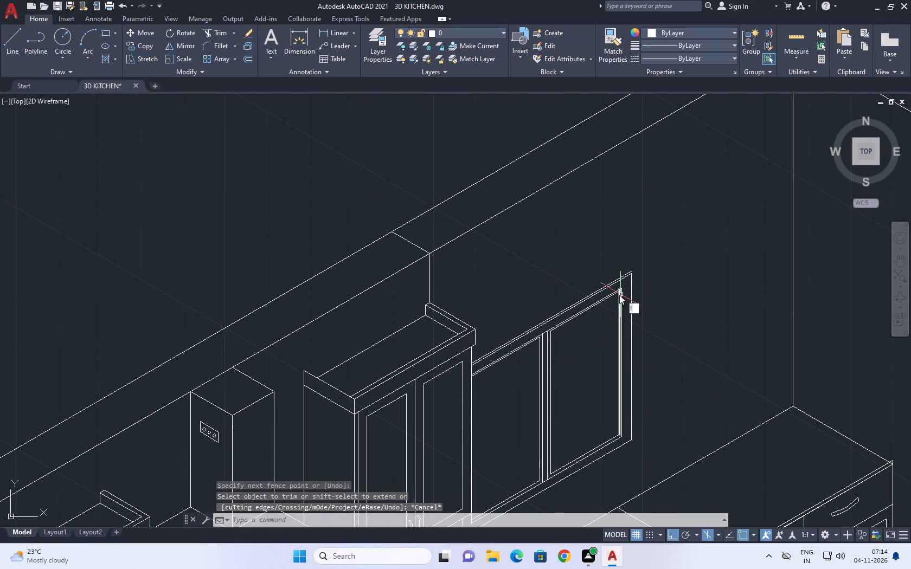
key(space)
scroll(631, 276, up, 5)
click(611, 257)
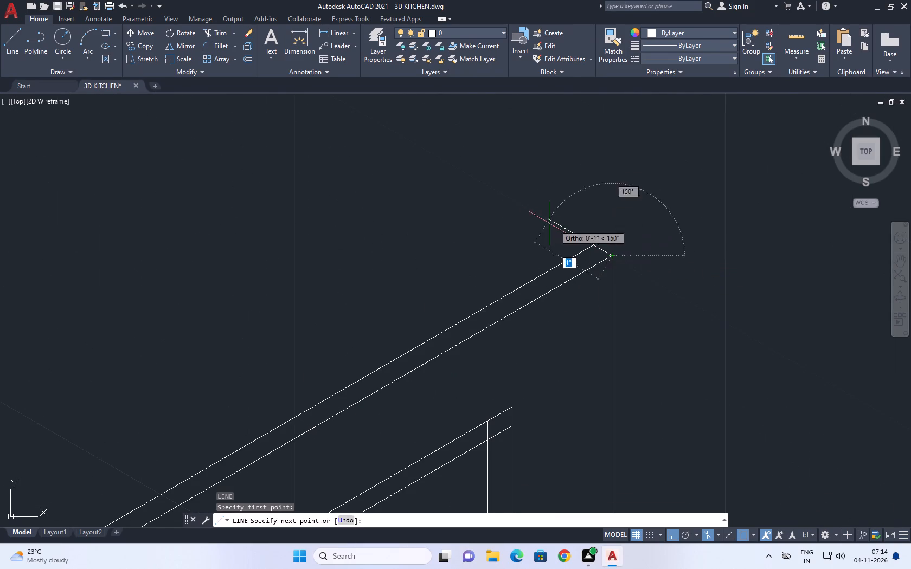
click(533, 218)
key(Escape)
Trim the overshooting ends of the 150° line and the copied top line at the frame's far upper corner.
key(t)
text(r)
key(space)
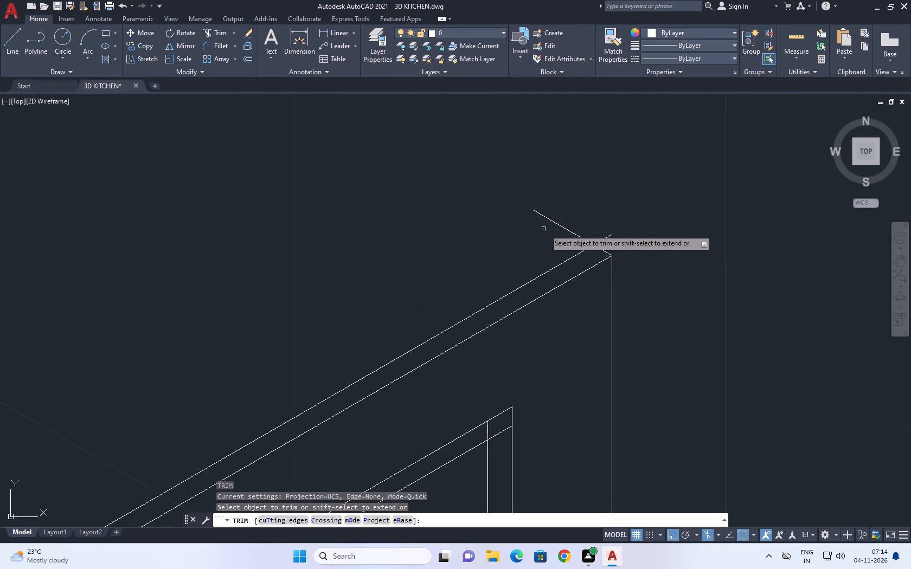
click(548, 231)
click(614, 241)
scroll(620, 228, down, 6)
key(Escape)
Trim the crossing stubs of the inner vertical and inner top line at the far panel's upper corner.
scroll(620, 228, down, 2)
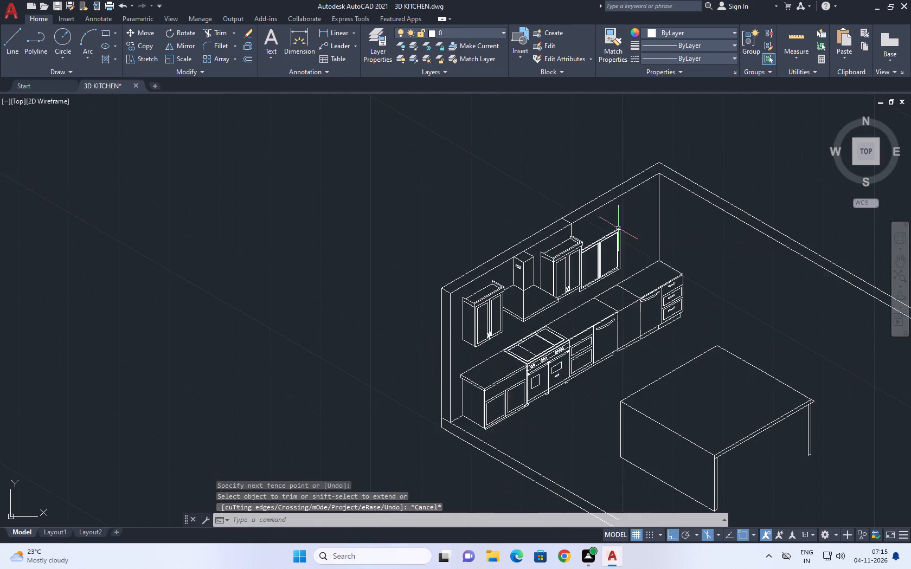
scroll(615, 246, up, 5)
middle_drag(625, 233, 567, 225)
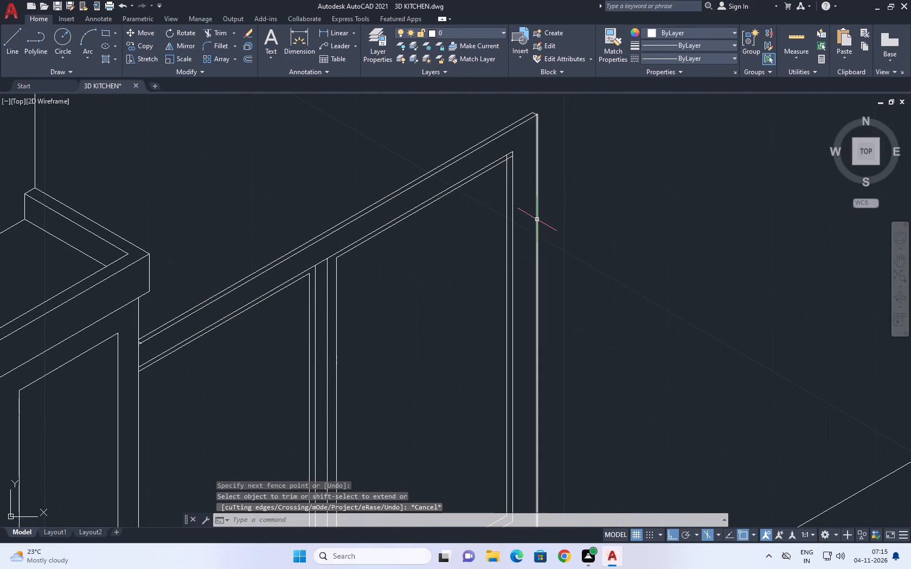
middle_drag(521, 192, 497, 263)
click(219, 31)
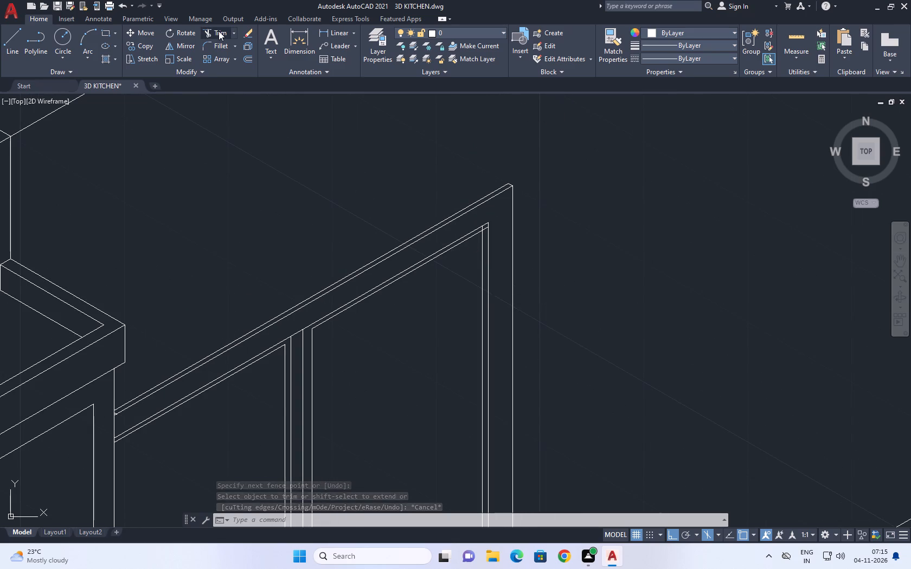
scroll(473, 231, up, 5)
click(528, 221)
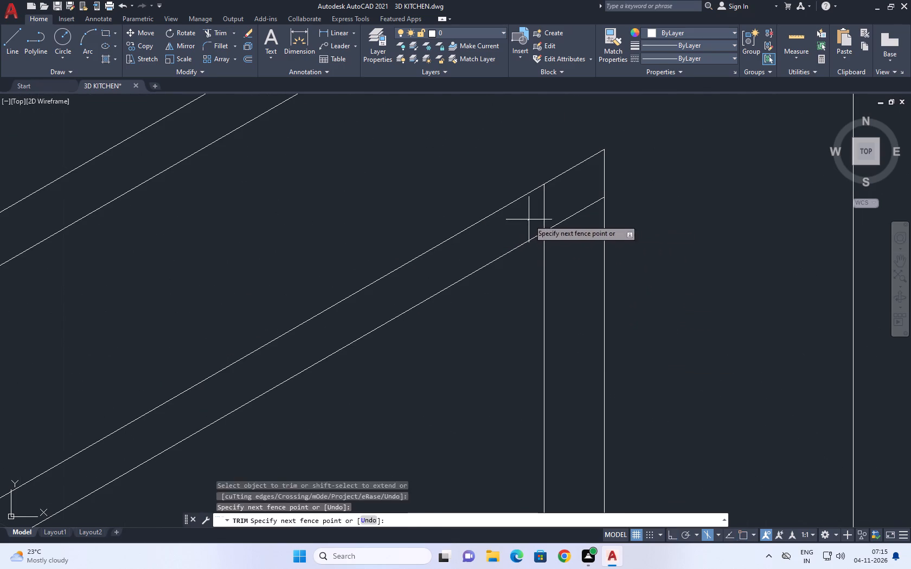
drag(580, 224, 583, 232)
right_click(599, 226)
click(630, 241)
scroll(621, 243, down, 7)
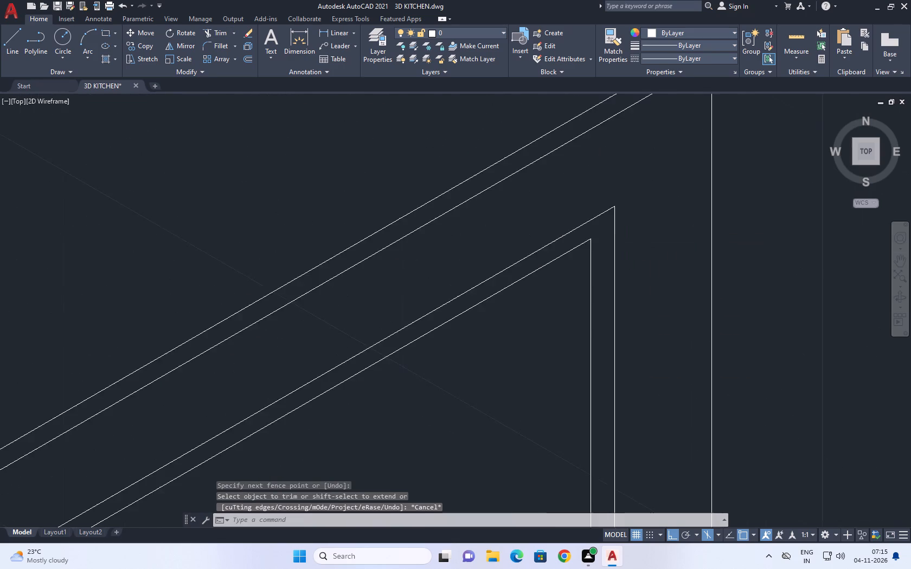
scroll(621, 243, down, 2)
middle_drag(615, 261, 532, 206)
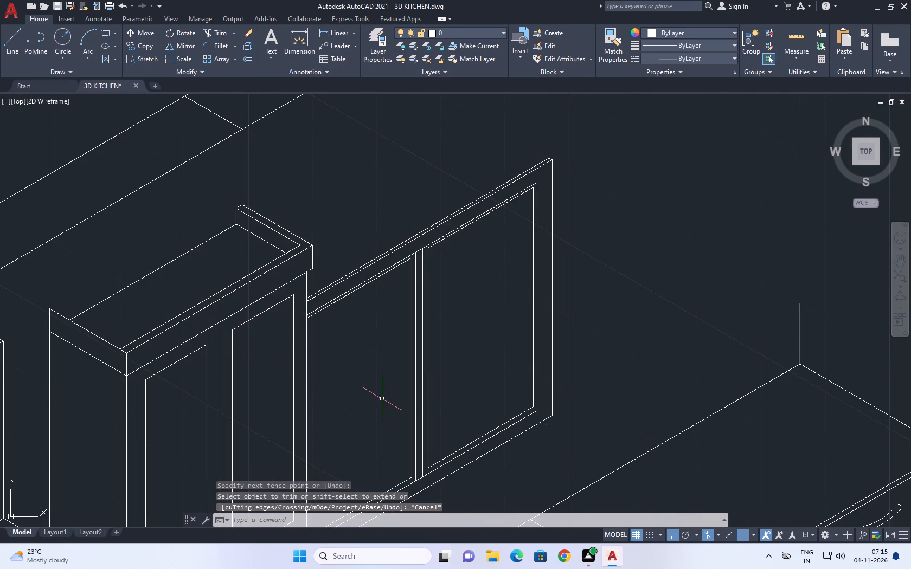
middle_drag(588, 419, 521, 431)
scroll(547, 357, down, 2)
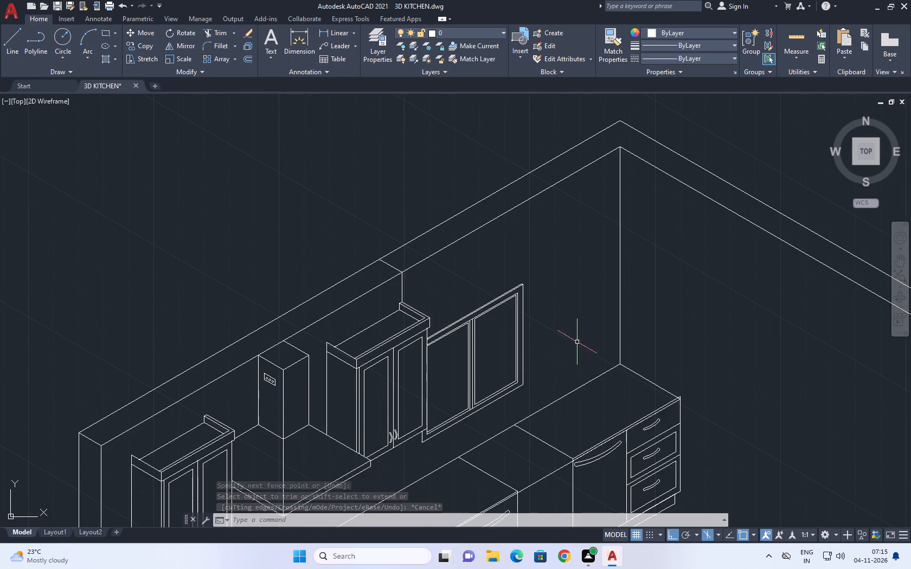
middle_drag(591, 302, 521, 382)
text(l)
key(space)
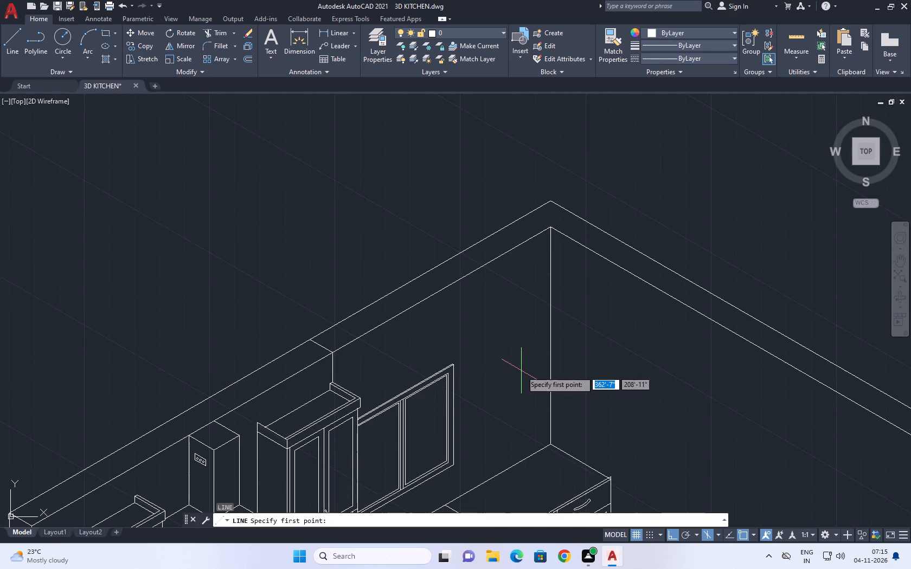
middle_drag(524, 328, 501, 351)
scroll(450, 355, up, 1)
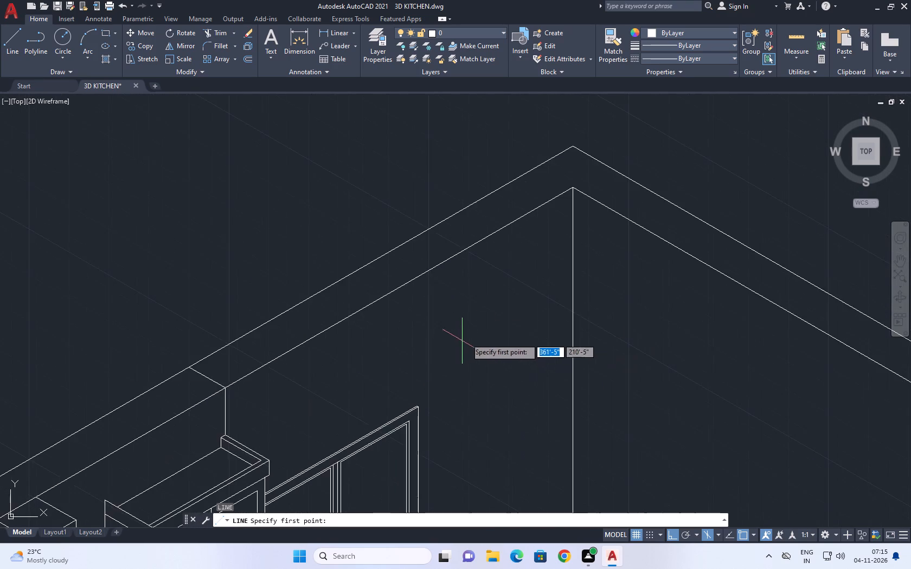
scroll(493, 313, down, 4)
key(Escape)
Select all lines of the two-panel window frame and convert them into a block named windows.
scroll(460, 360, up, 5)
click(655, 153)
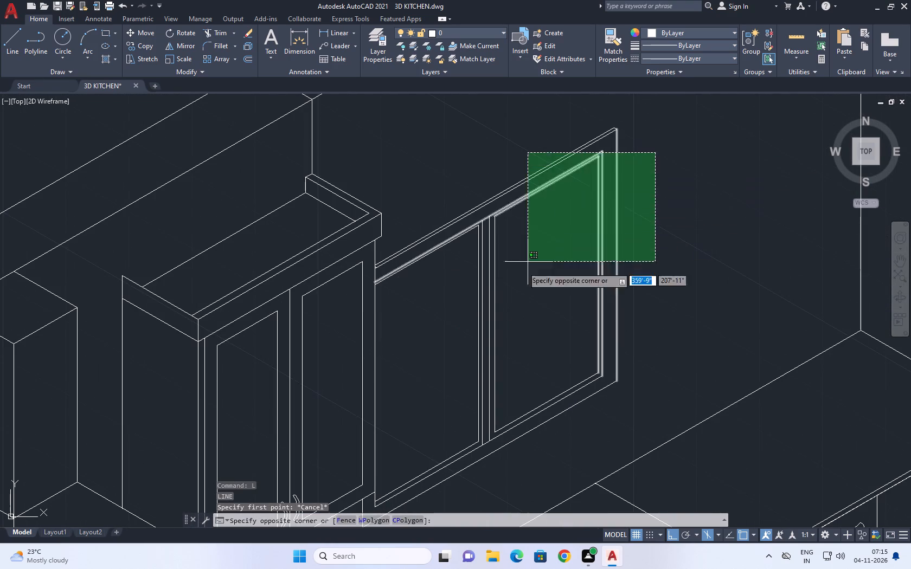
click(485, 296)
drag(649, 158, 634, 169)
click(470, 313)
middle_drag(490, 341, 461, 215)
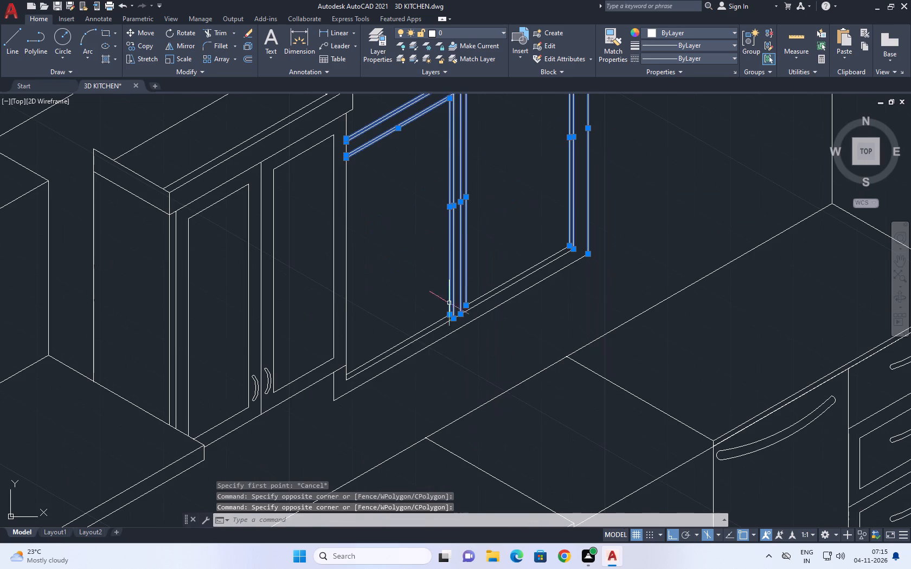
drag(448, 379, 442, 370)
click(403, 240)
click(511, 313)
click(478, 203)
scroll(338, 404, up, 3)
drag(345, 442, 329, 411)
click(294, 346)
click(410, 252)
click(390, 295)
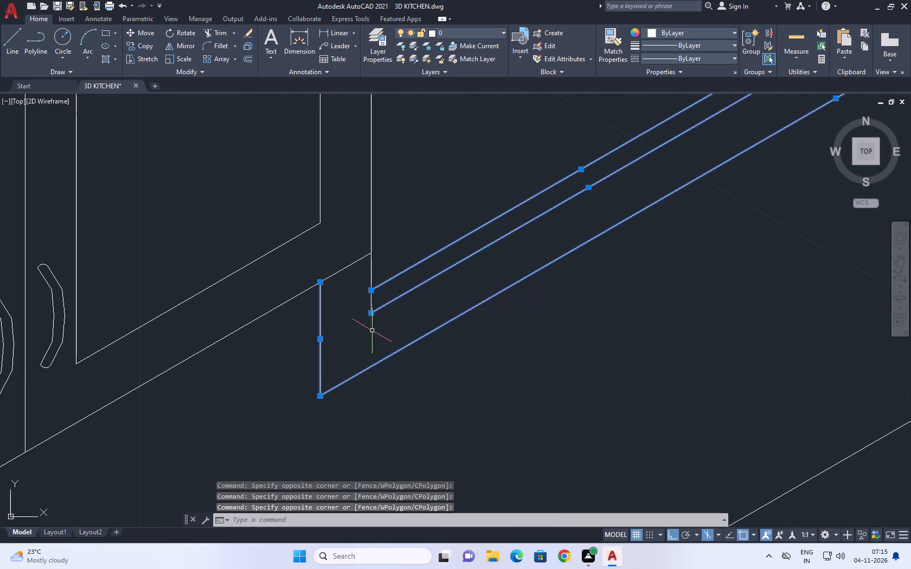
click(369, 346)
click(368, 290)
click(382, 320)
click(356, 281)
scroll(377, 293, down, 3)
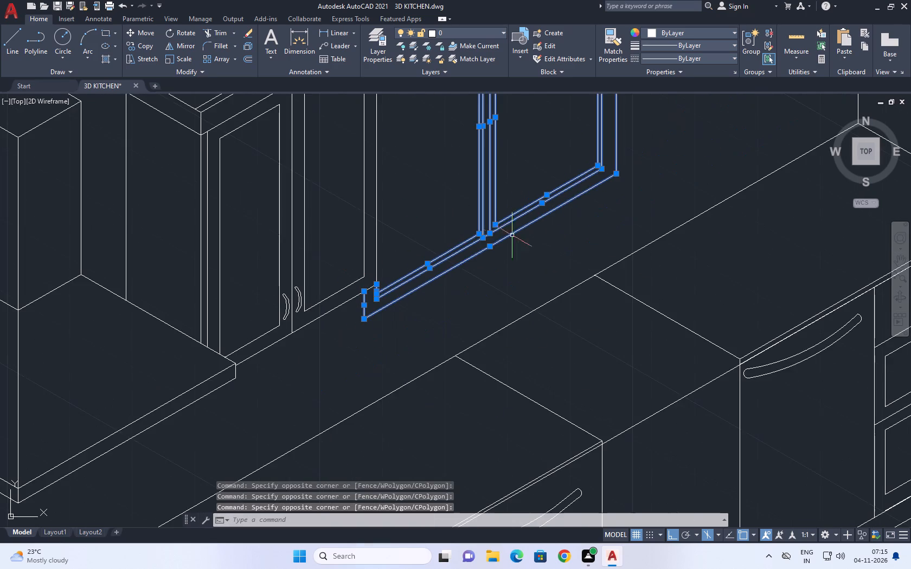
middle_drag(538, 227, 447, 428)
click(557, 248)
click(451, 358)
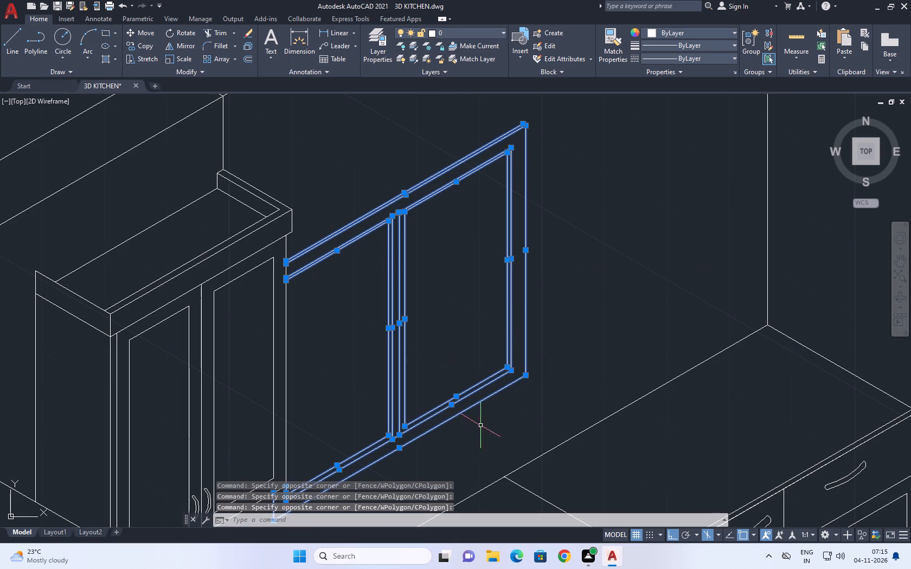
drag(509, 415, 495, 382)
click(410, 264)
middle_drag(521, 179, 514, 241)
drag(560, 158, 552, 163)
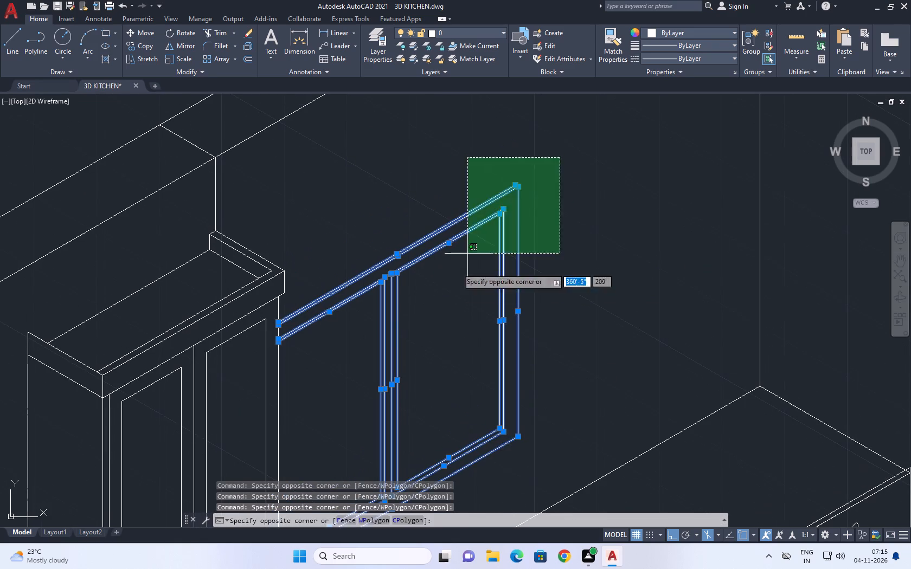
click(450, 279)
middle_drag(494, 360, 482, 250)
click(529, 350)
drag(384, 215, 377, 207)
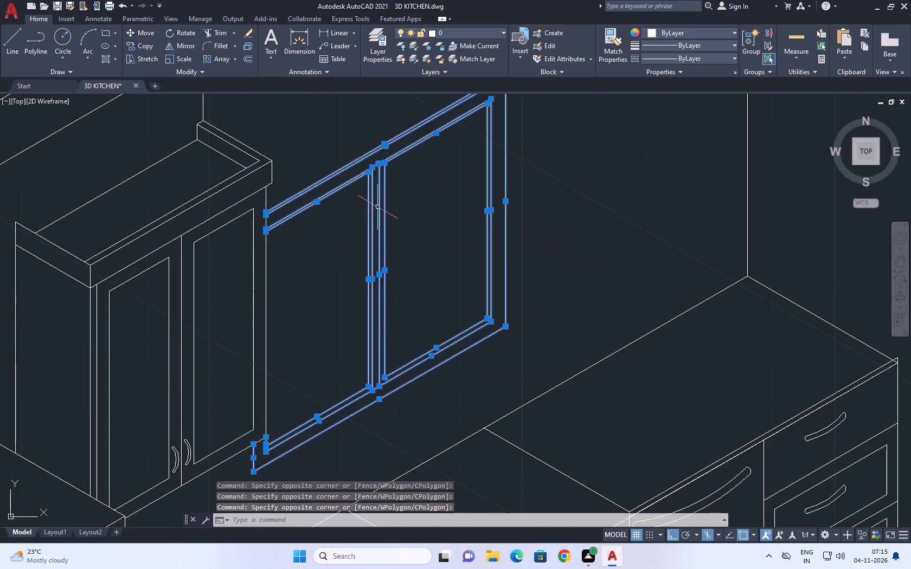
text(b)
key(space)
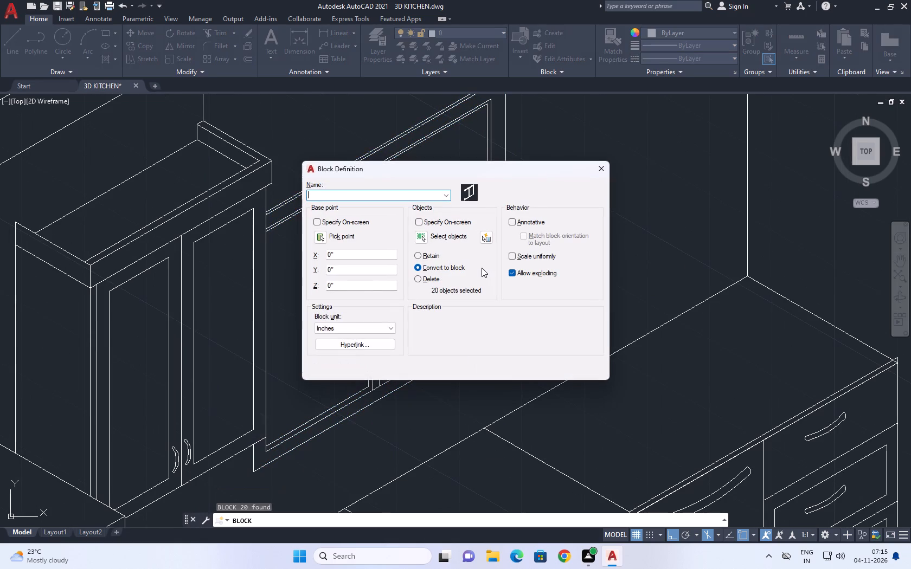
text(windows)
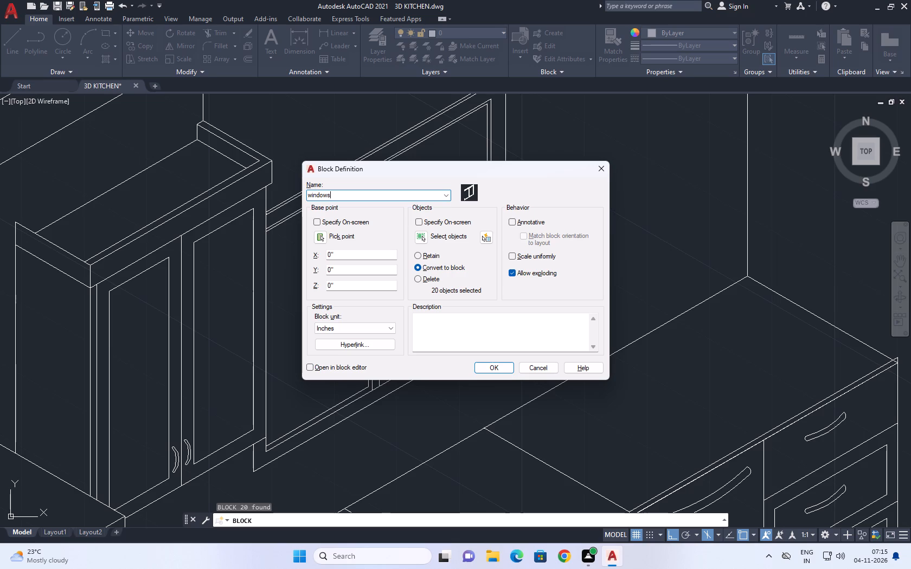
click(502, 371)
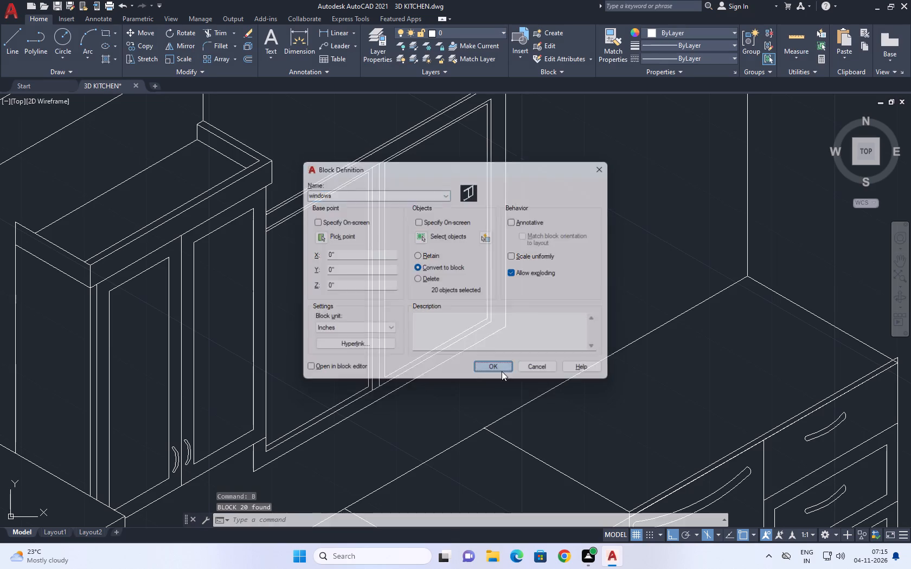
Draw a four-sided isometric shelf outline on the wall between window and room corner, 10" deep with a 1'9" front edge.
scroll(528, 355, down, 2)
middle_drag(620, 306, 524, 367)
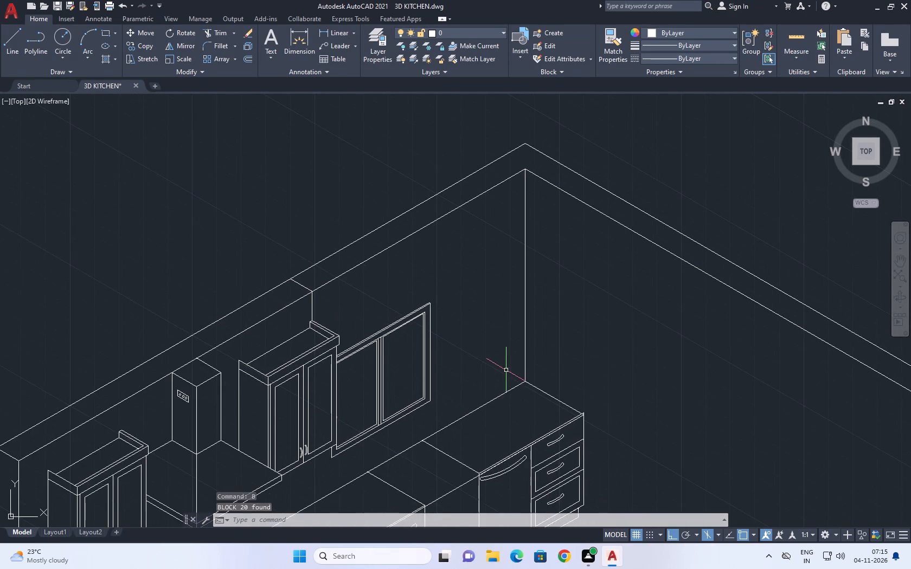
key(l)
key(space)
scroll(450, 231, up, 2)
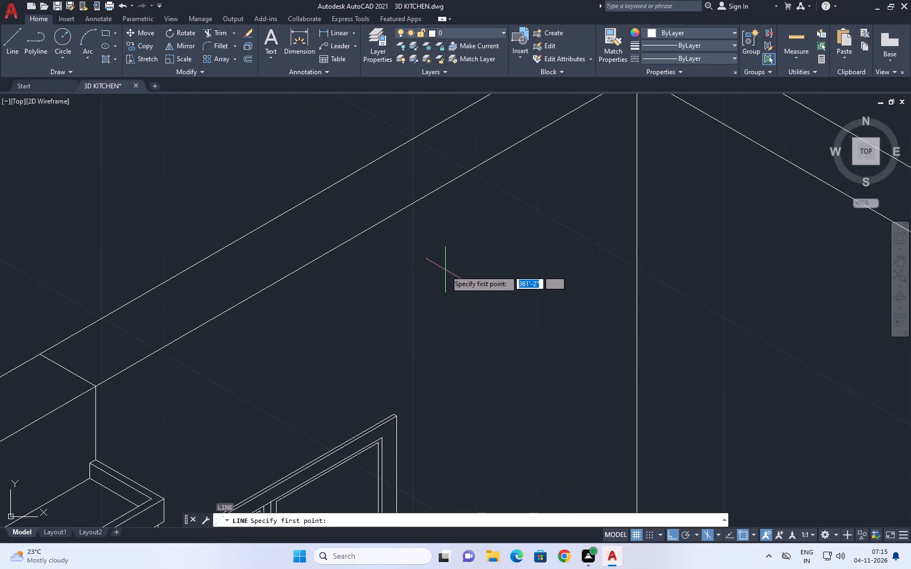
click(441, 273)
key(F5)
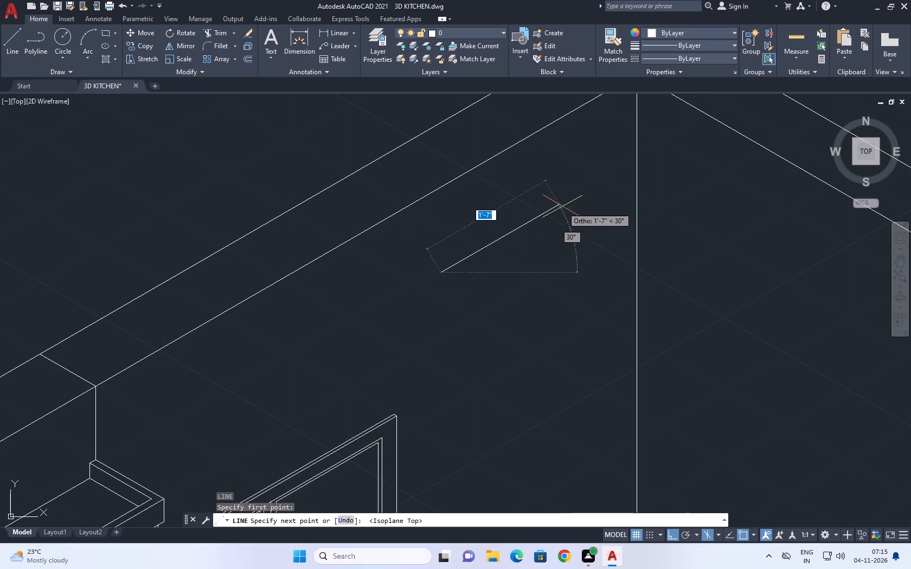
click(570, 199)
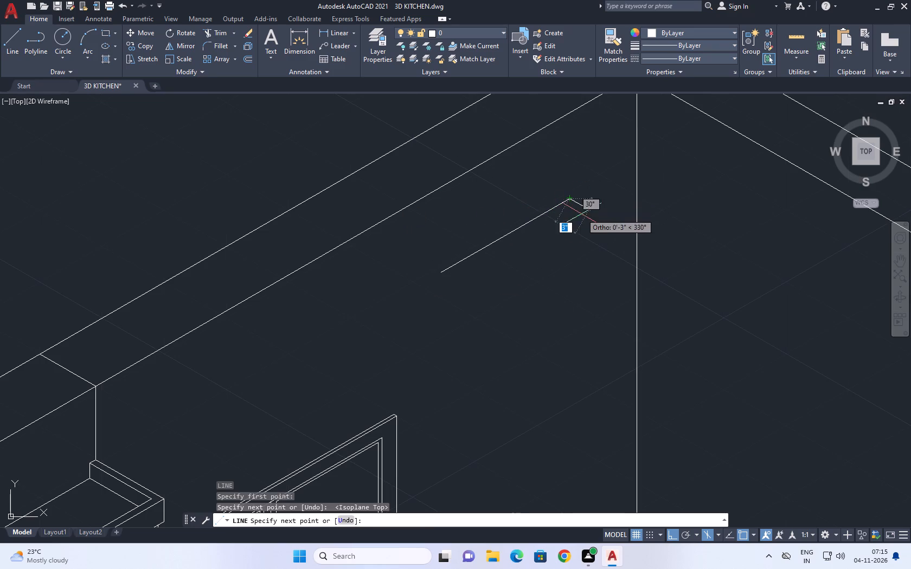
text(10.)
key(BackSpace)
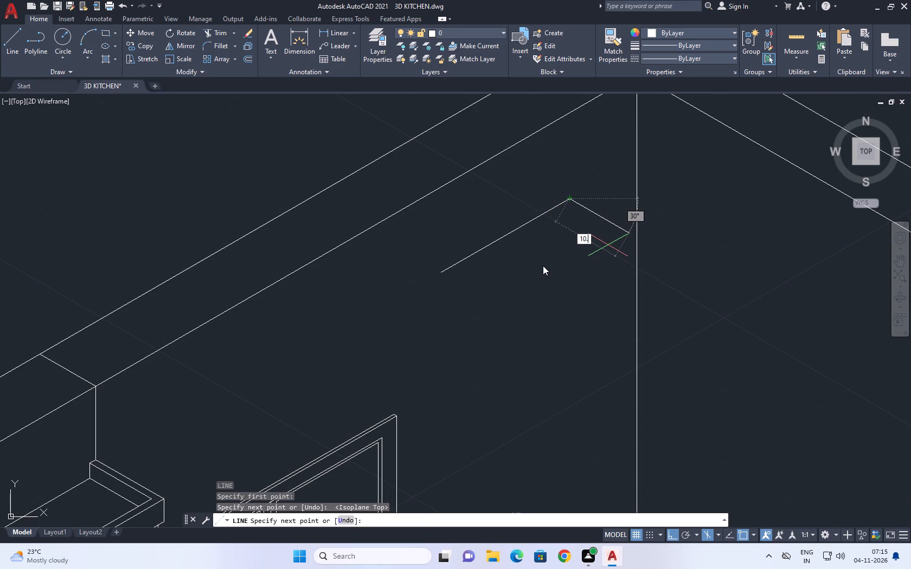
key(Return)
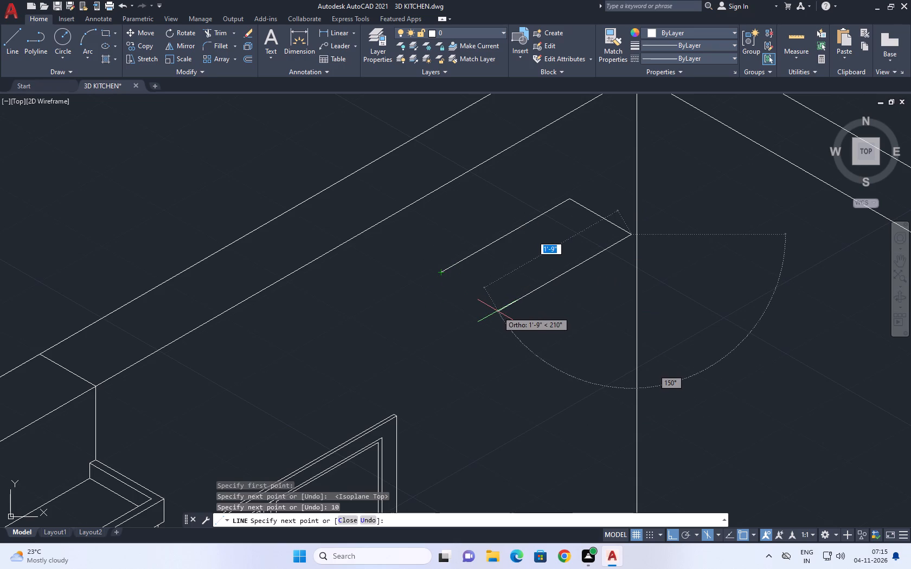
key(1)
key(apostrophe)
key(9)
key(Return)
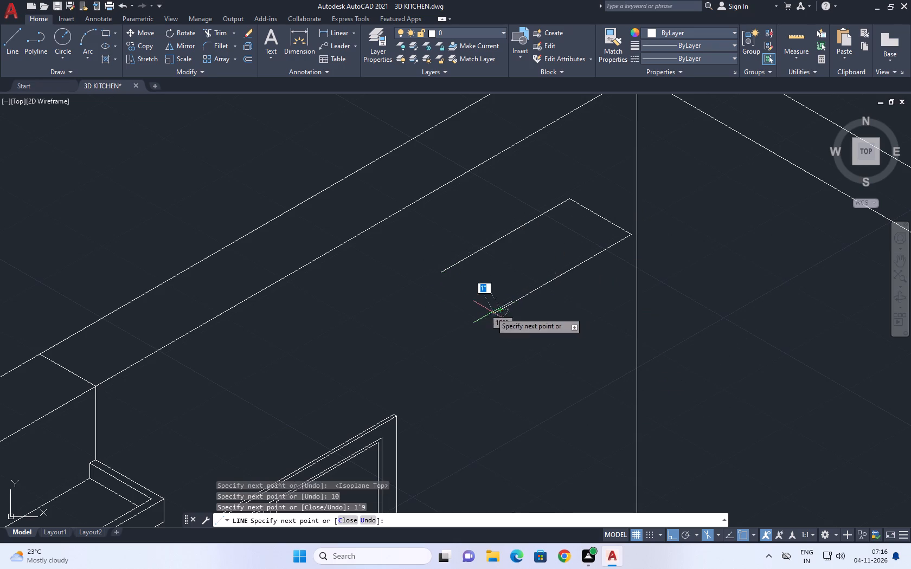
click(414, 274)
key(Escape)
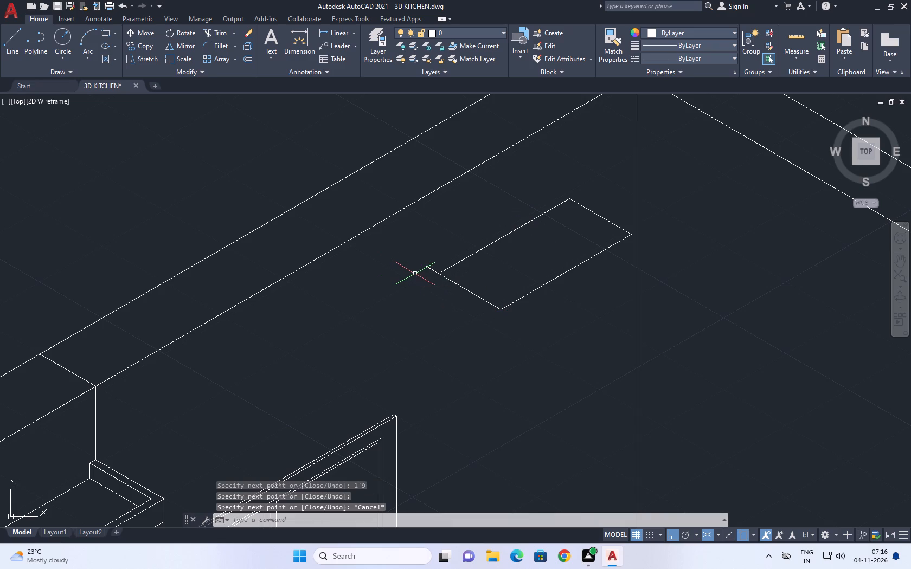
Fillet the shelf outline's open corner nearest the window with zero radius, removing the overshooting end.
text(f)
key(space)
click(446, 270)
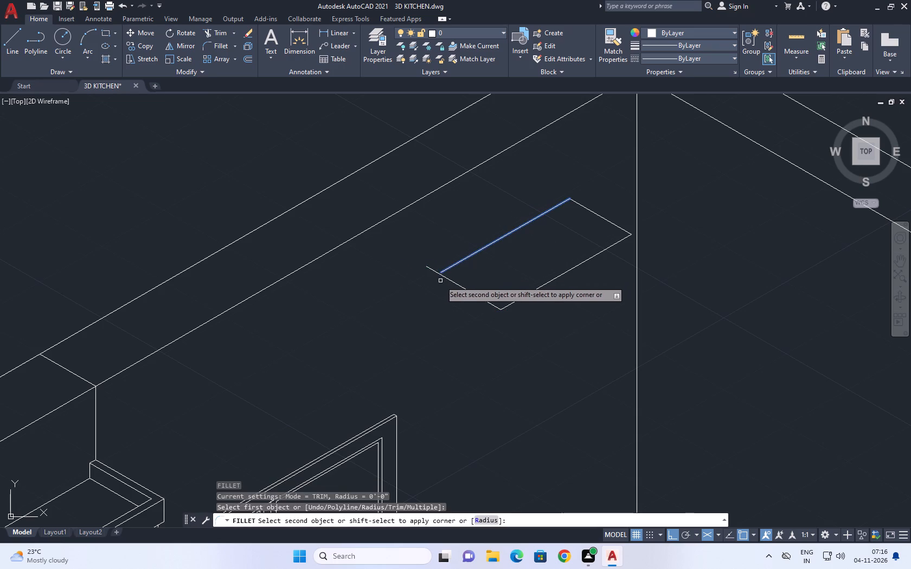
click(448, 277)
click(448, 280)
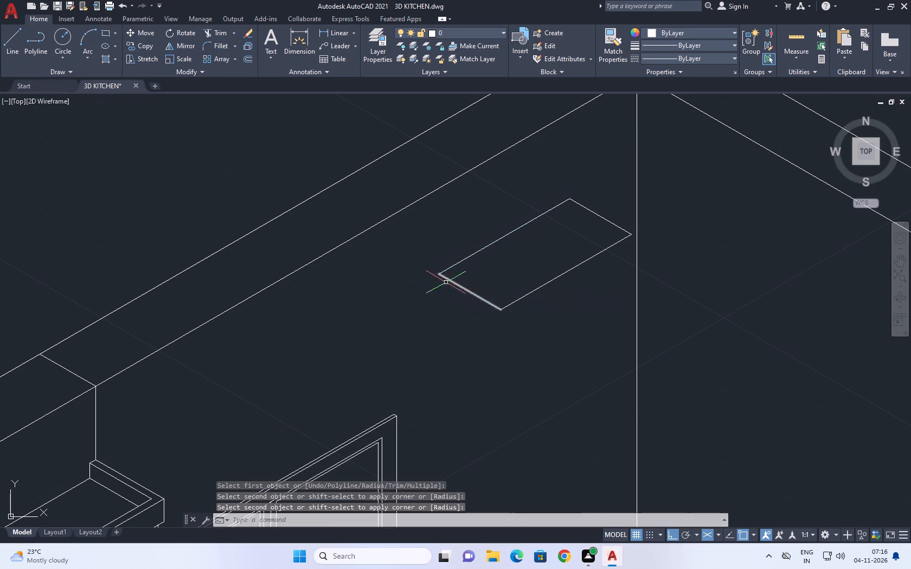
Copy the four-sided shelf outline a short distance straight down to form the slab's underside.
middle_drag(454, 308, 450, 278)
drag(544, 318, 521, 287)
drag(483, 214, 475, 210)
click(583, 170)
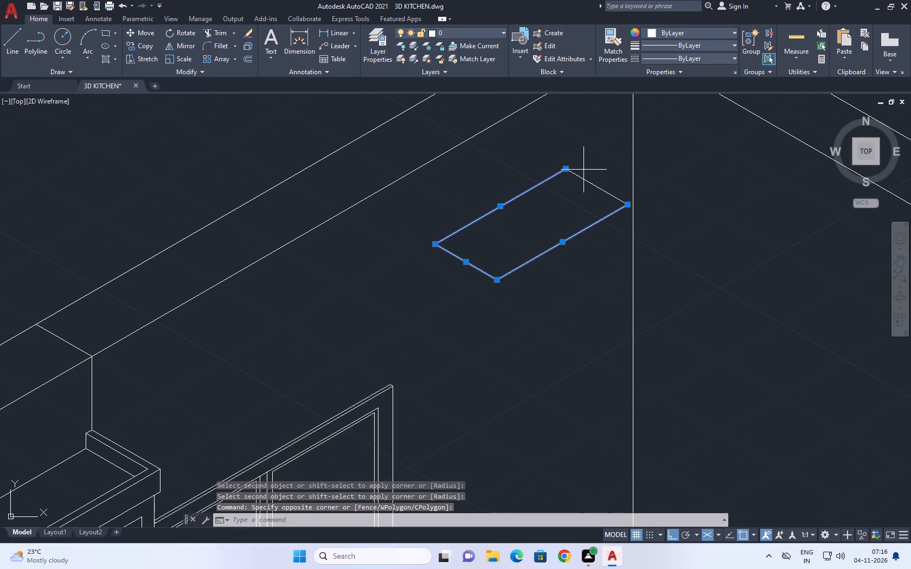
drag(573, 187, 567, 194)
key(c)
key(o)
key(space)
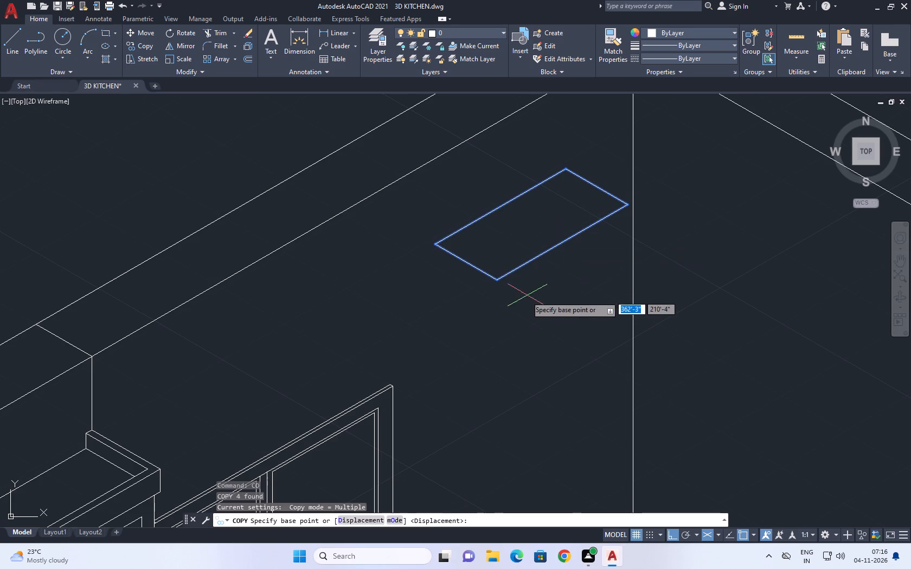
click(498, 283)
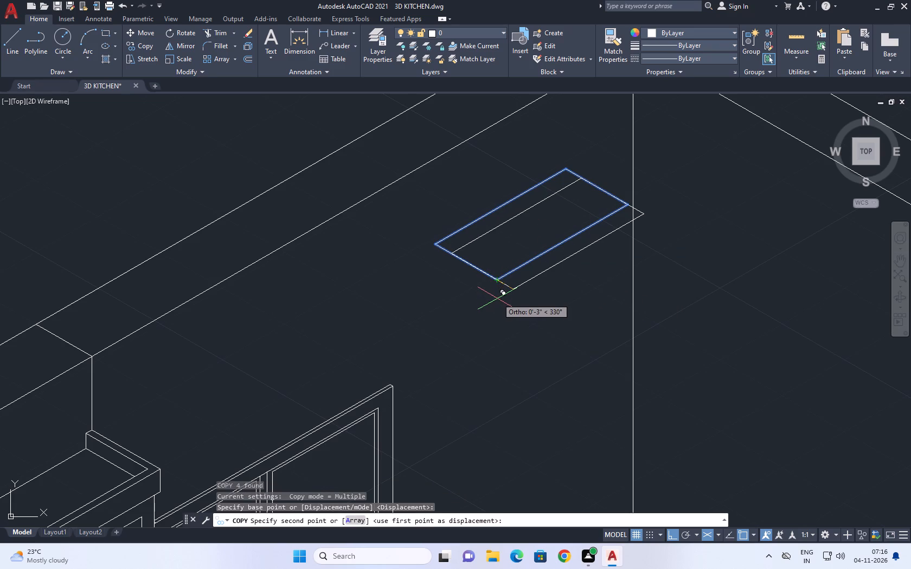
key(F5)
click(496, 299)
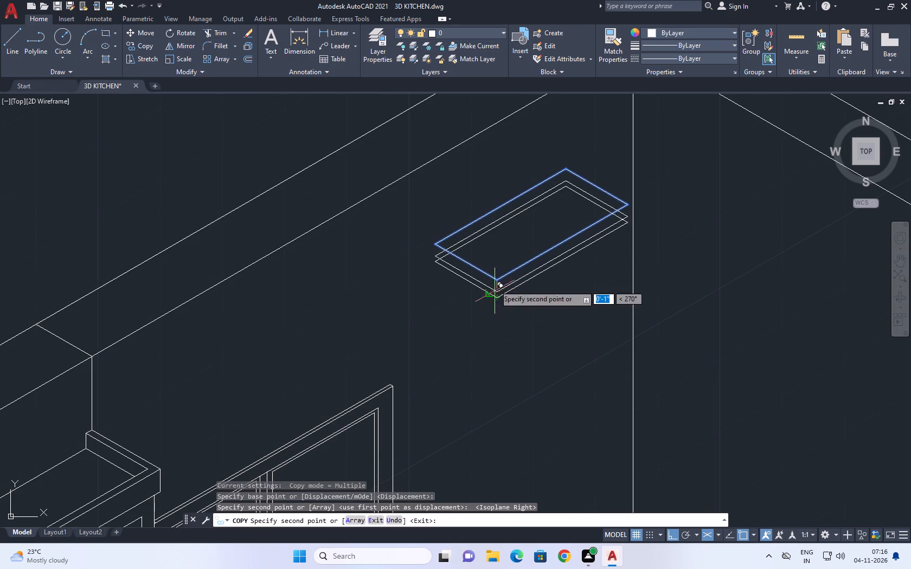
key(space)
Draw vertical edges joining the upper and lower shelf outlines at the three visible outer corners.
middle_drag(475, 261, 506, 300)
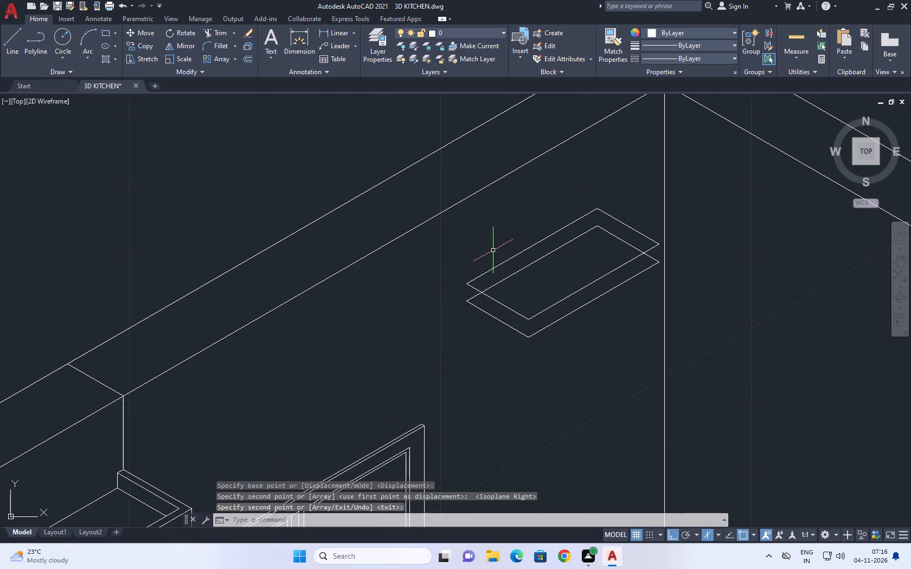
key(l)
key(space)
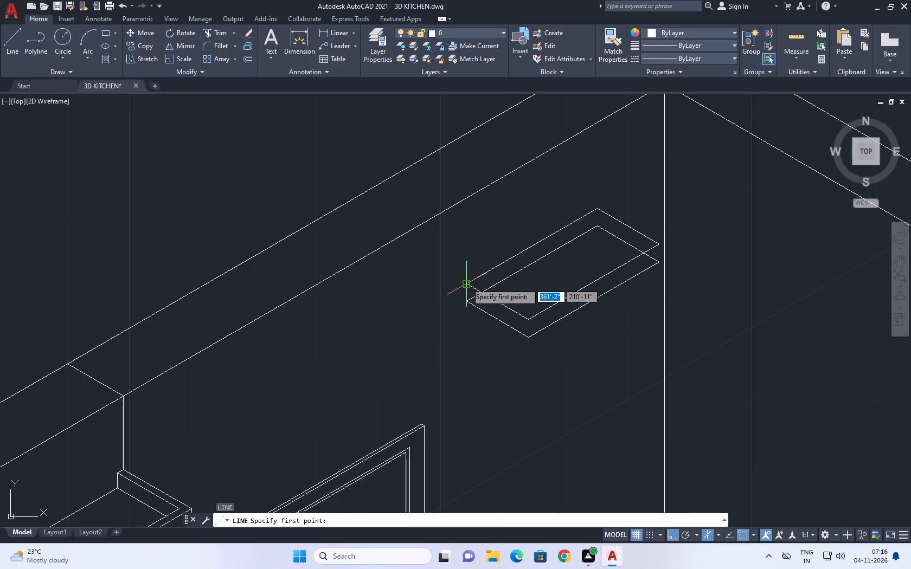
click(466, 283)
click(465, 303)
key(space)
key(space)
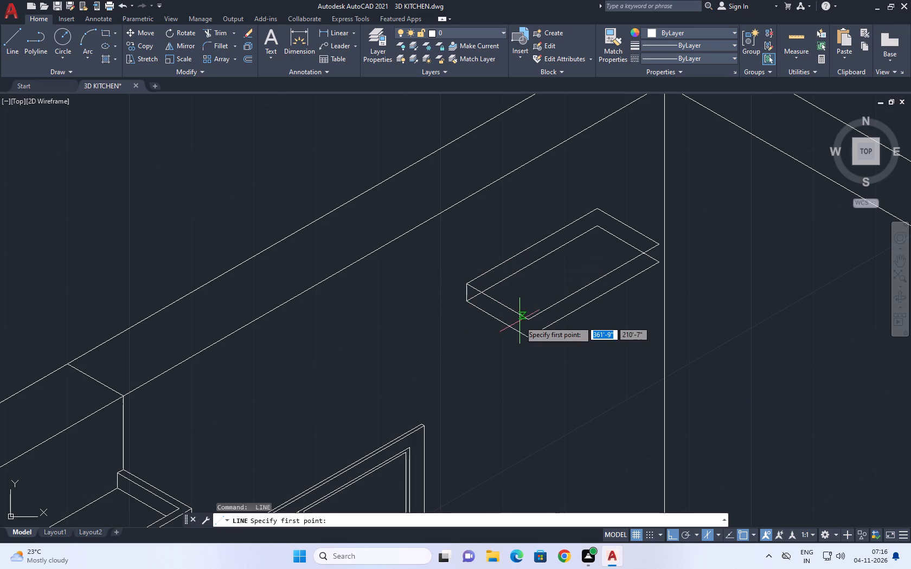
click(527, 321)
drag(528, 338, 533, 338)
key(space)
key(space)
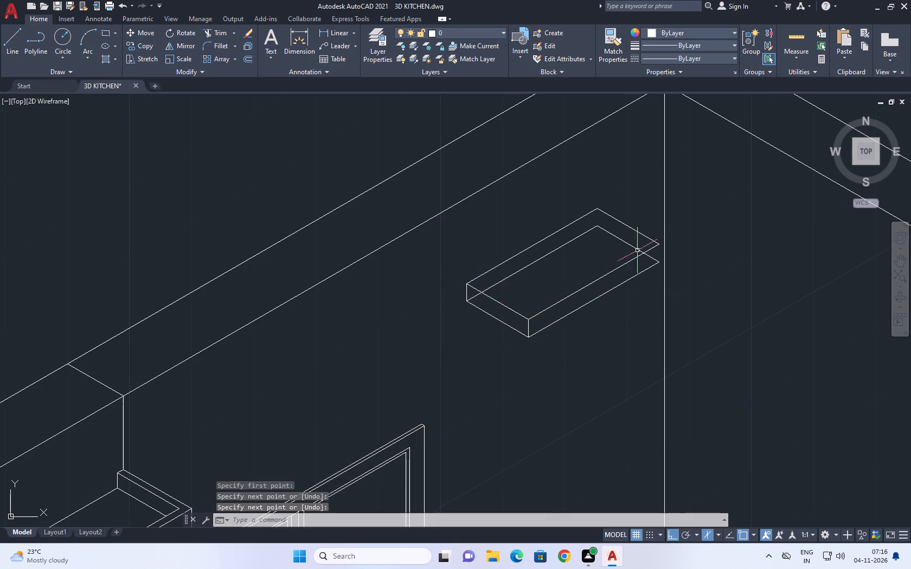
click(657, 248)
click(657, 263)
key(space)
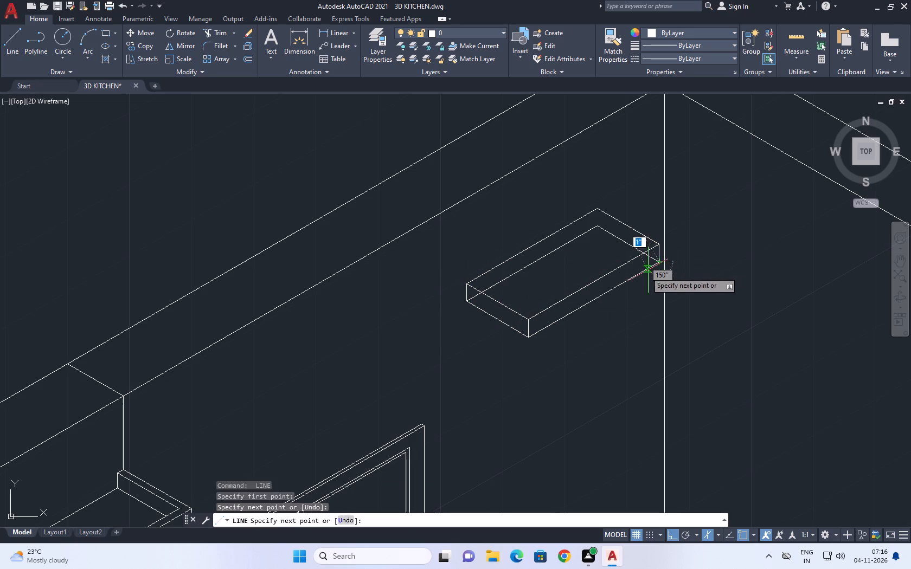
Delete the two hidden back lines of the lower shelf outline.
click(533, 250)
click(528, 274)
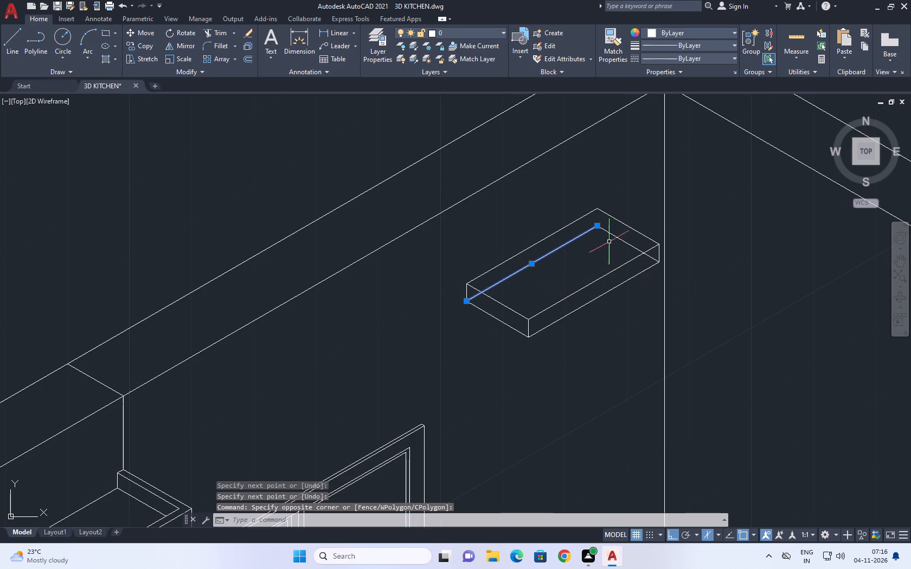
click(612, 233)
key(Delete)
Copy the whole wall shelf straight down twice, about 1'-6" and about 2'-9" below the original.
middle_drag(590, 282, 569, 237)
scroll(570, 237, up, 1)
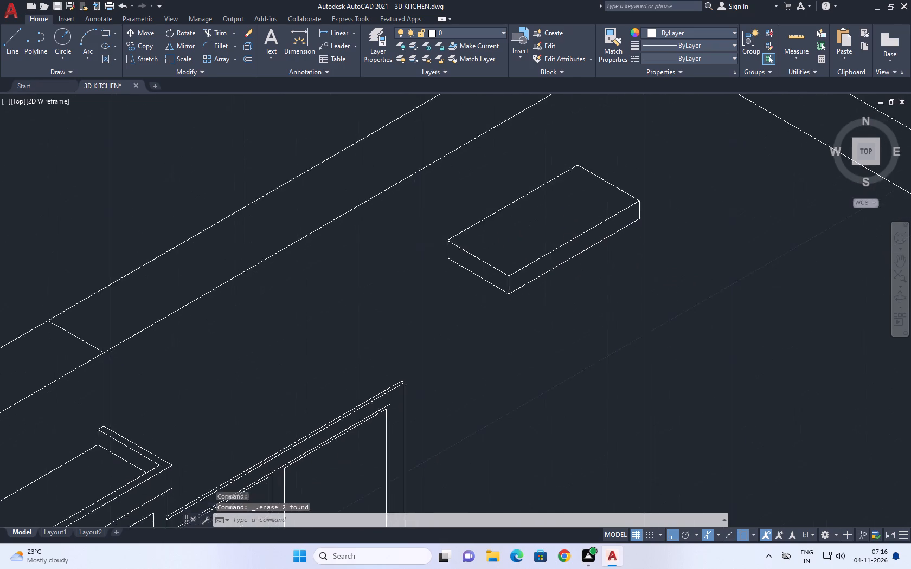
scroll(502, 272, down, 4)
middle_drag(504, 281, 493, 240)
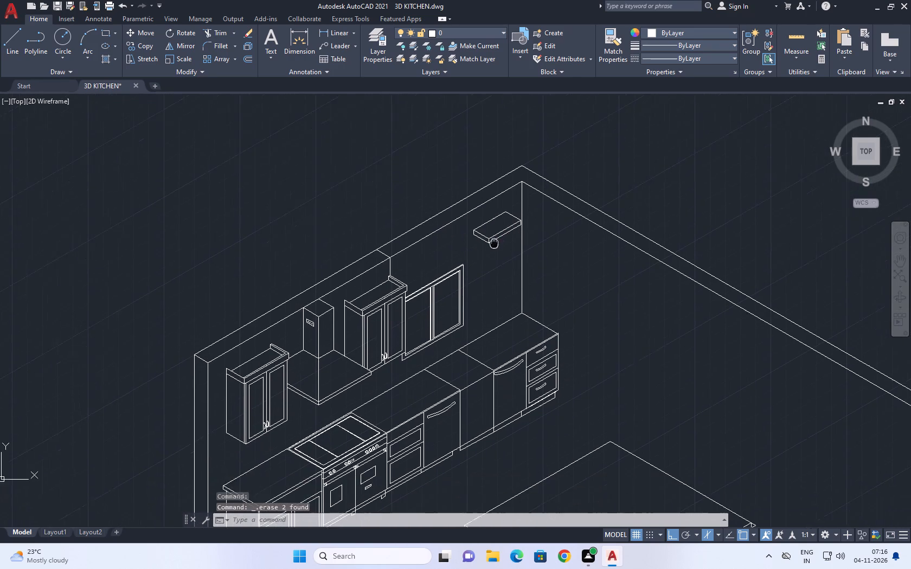
middle_drag(493, 240, 488, 230)
click(450, 167)
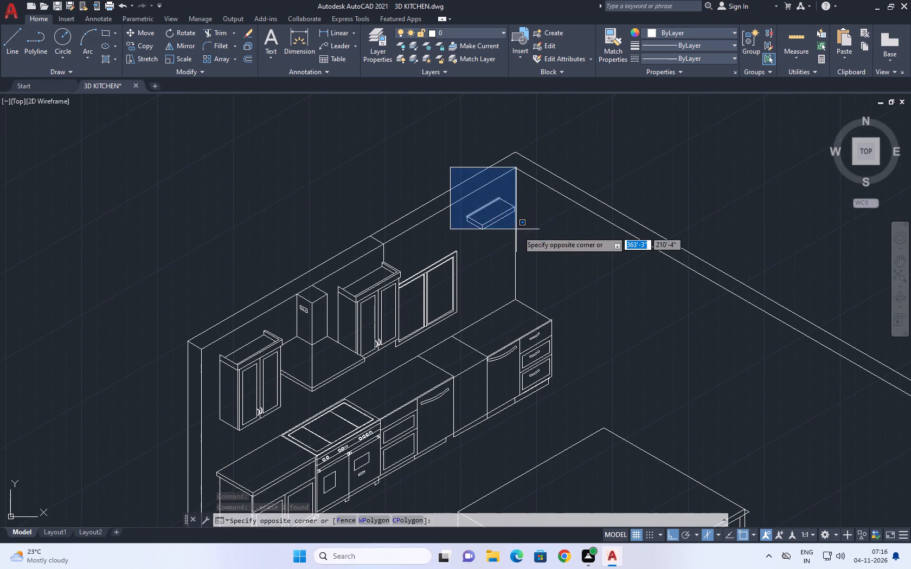
click(527, 236)
middle_drag(467, 210, 476, 217)
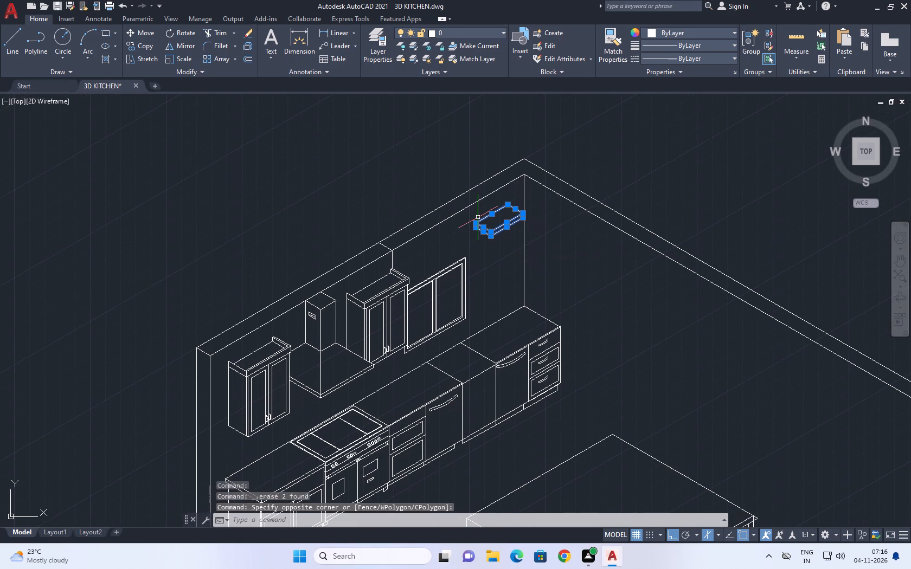
key(c)
key(o)
key(space)
scroll(479, 258, up, 3)
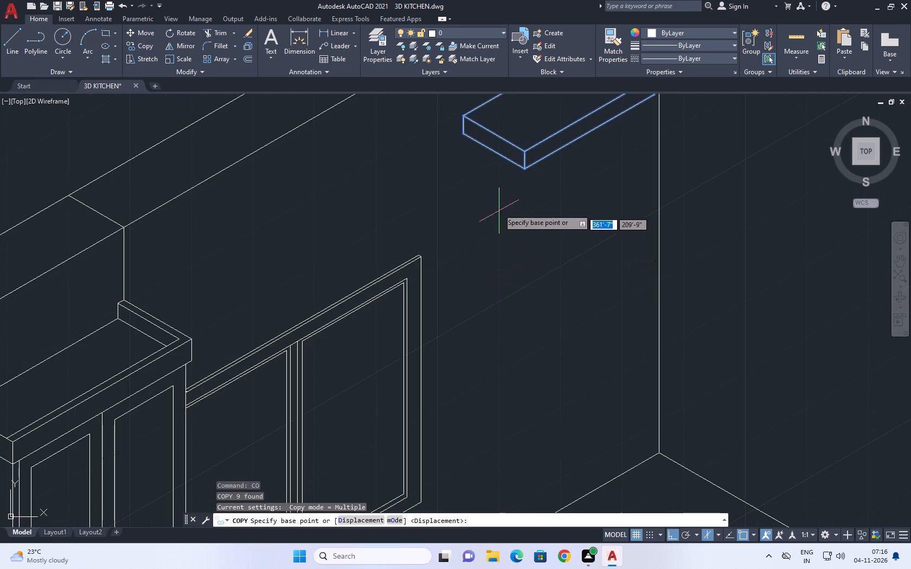
click(461, 134)
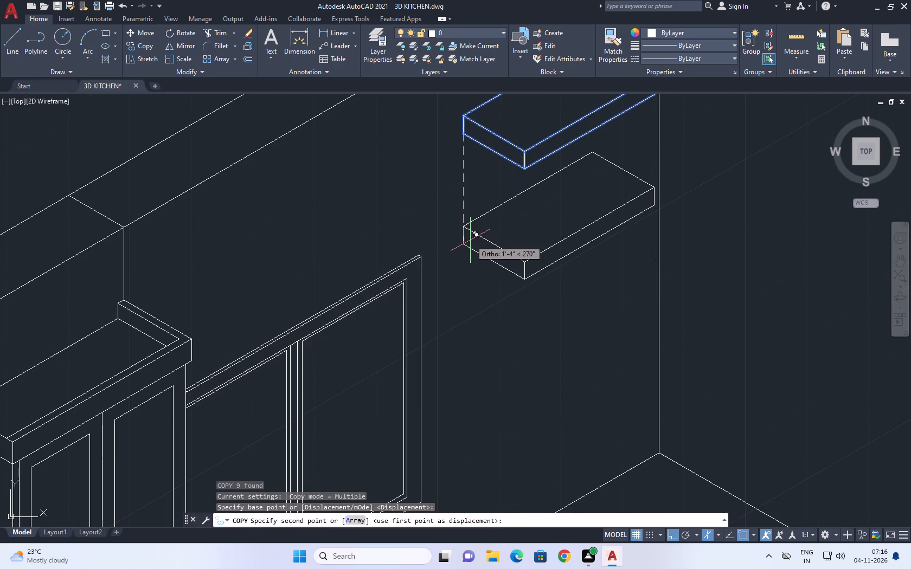
key(1)
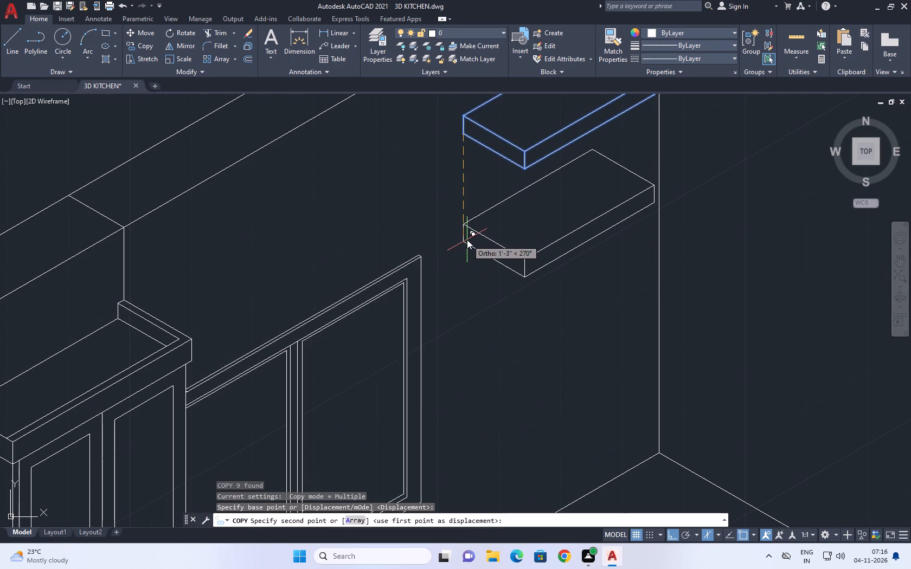
key(apostrophe)
key(Return)
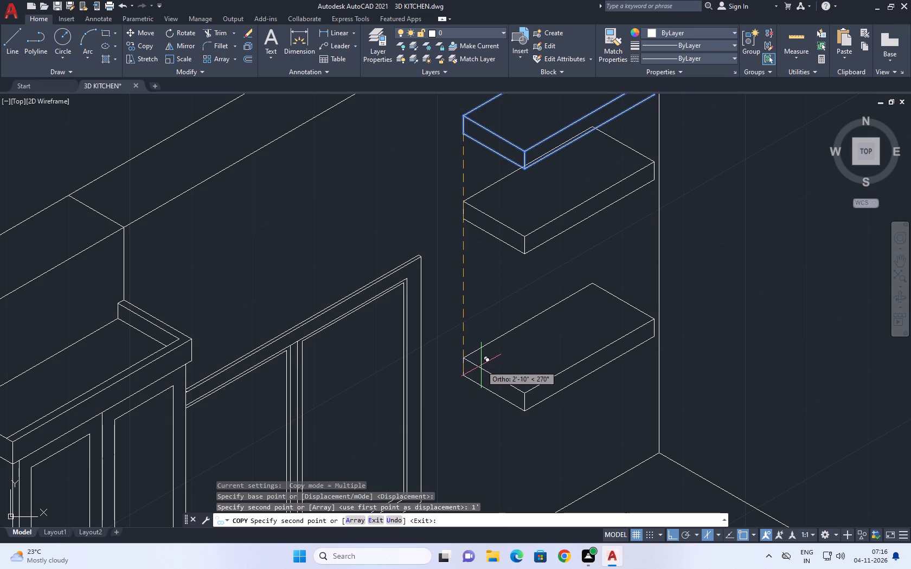
key(ctrl+z)
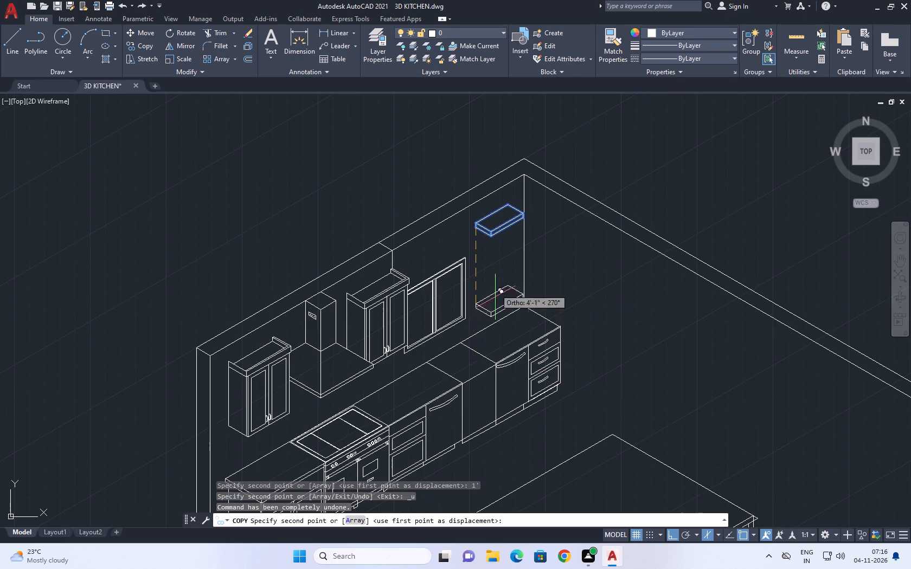
scroll(495, 263, up, 3)
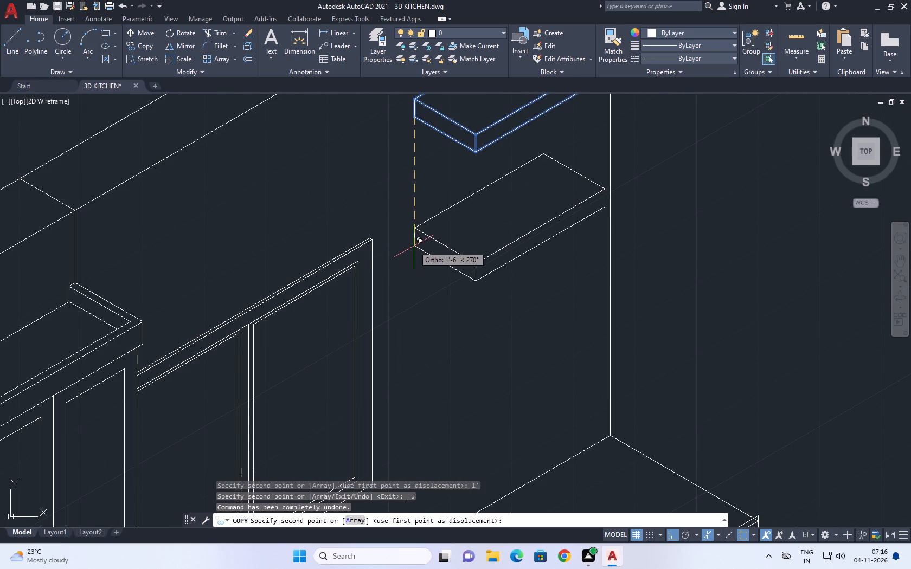
click(414, 245)
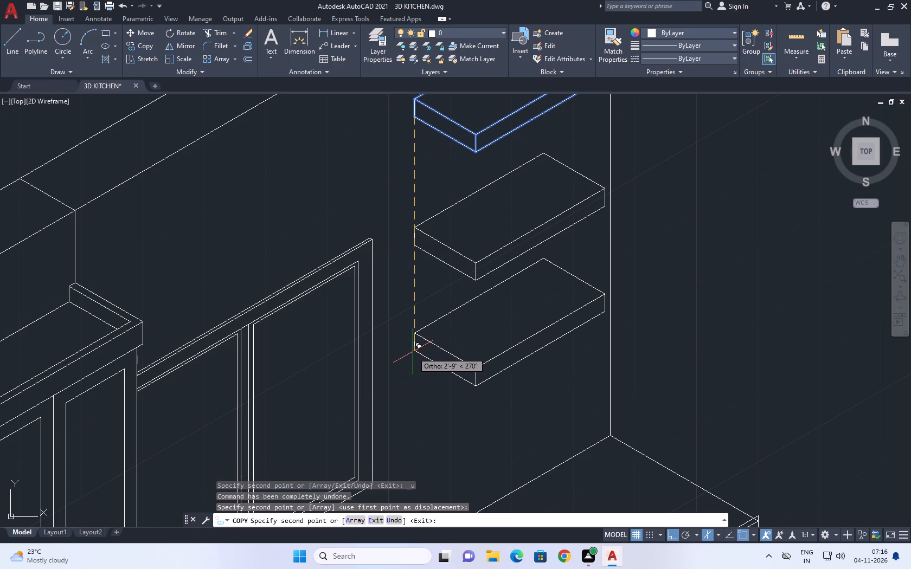
click(414, 353)
key(space)
scroll(524, 256, down, 1)
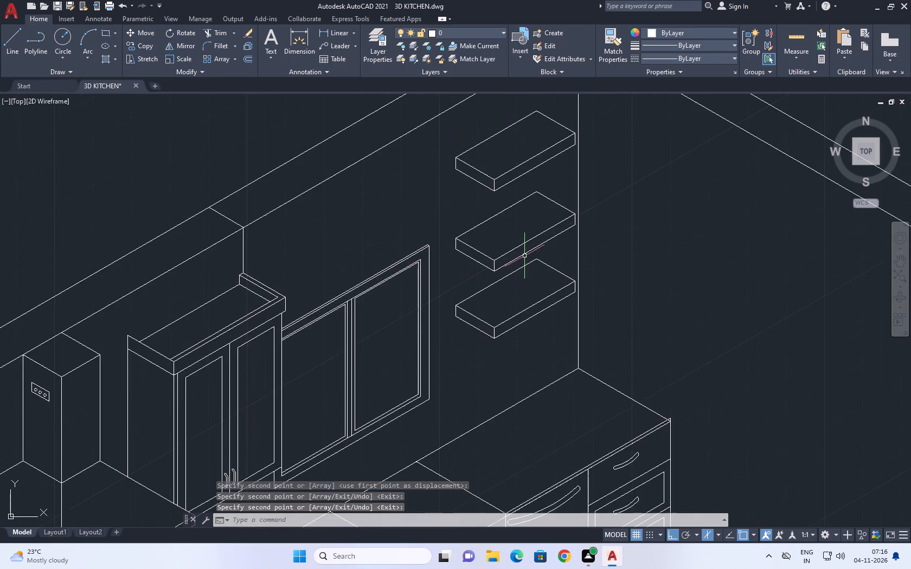
Turn Ortho off and draw a freehand three-point arc bowing toward the window on the middle shelf, near its window end.
scroll(524, 256, down, 1)
middle_drag(556, 229, 552, 240)
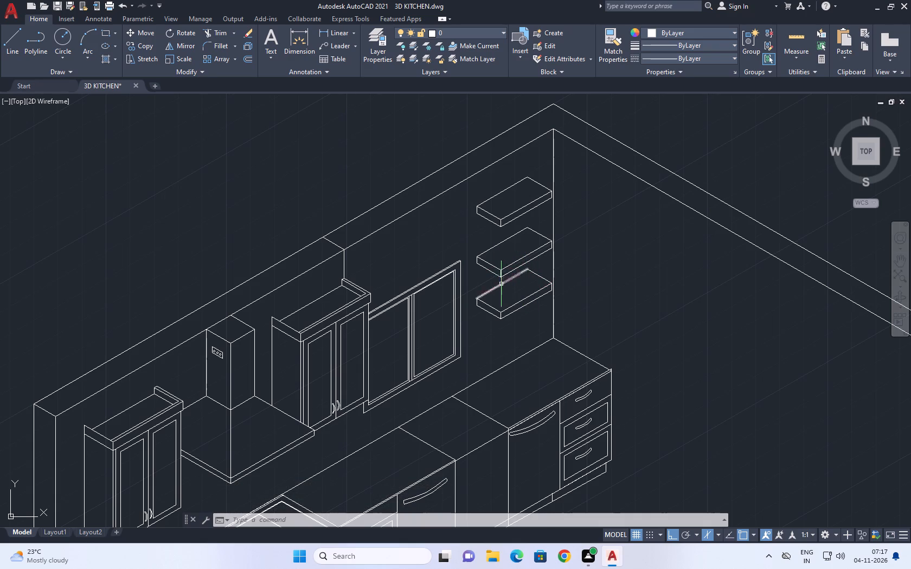
middle_drag(500, 287, 533, 344)
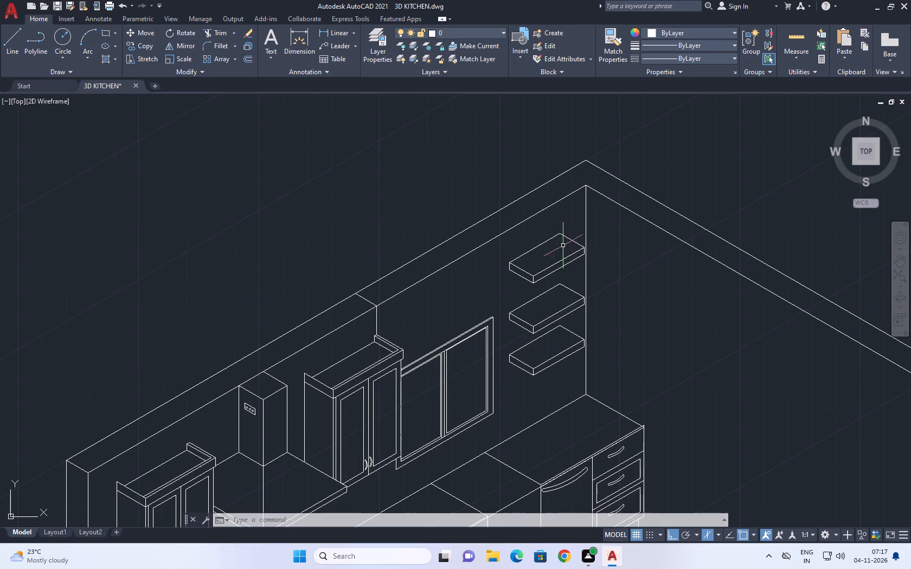
scroll(499, 292, up, 2)
middle_click(531, 280)
middle_drag(541, 327, 516, 328)
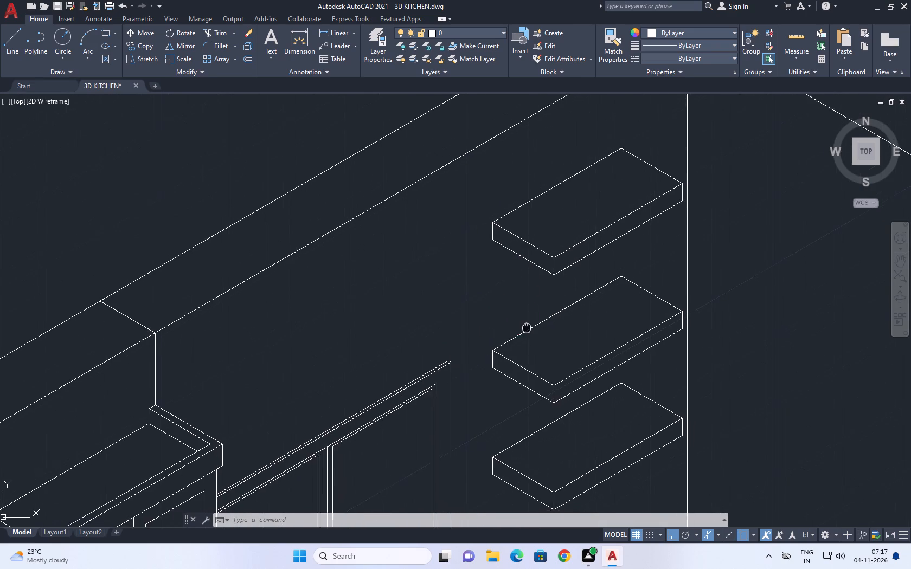
middle_drag(516, 328, 496, 326)
key(a)
key(space)
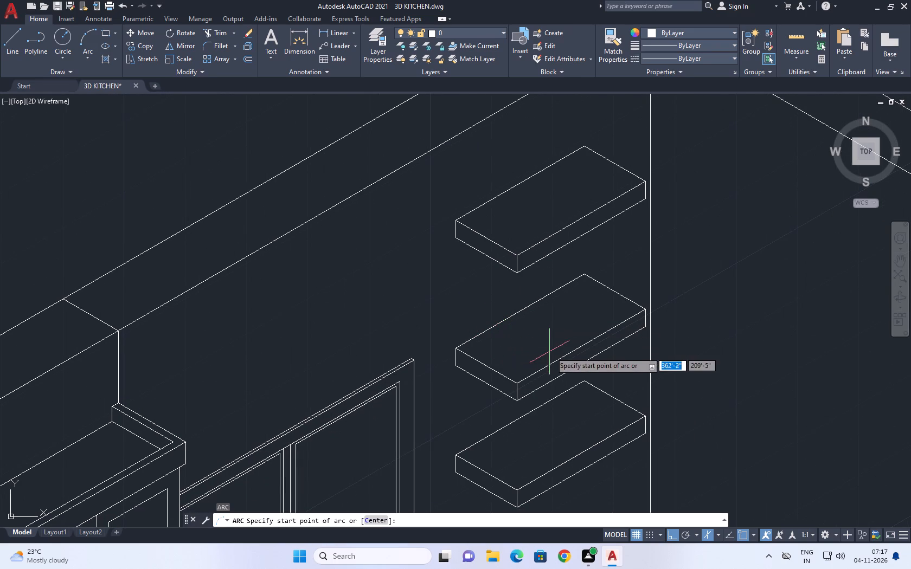
scroll(510, 358, up, 3)
click(498, 369)
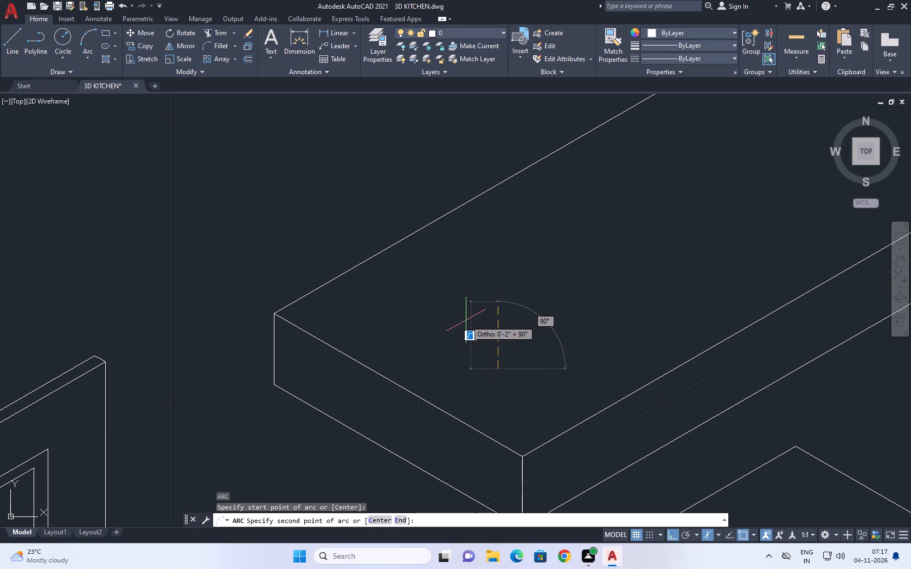
key(F8)
click(472, 332)
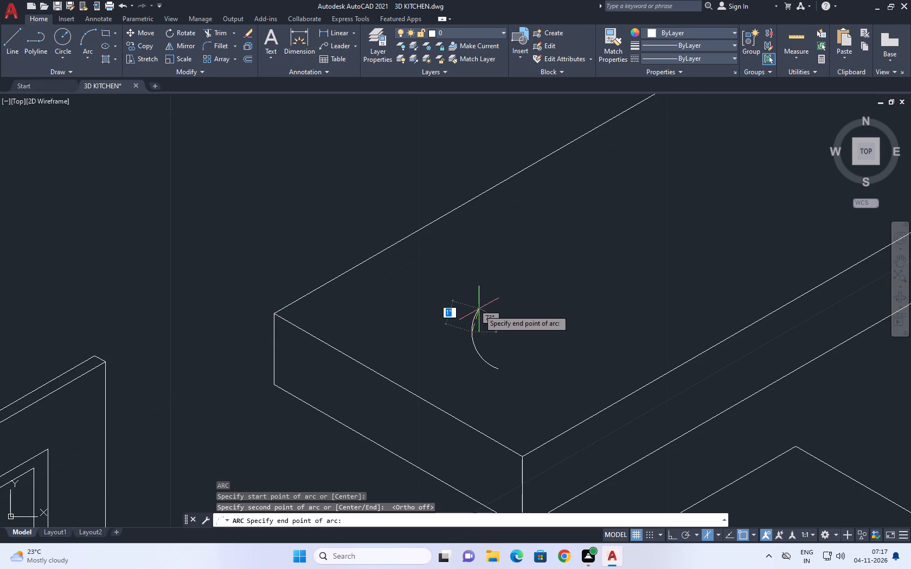
click(473, 241)
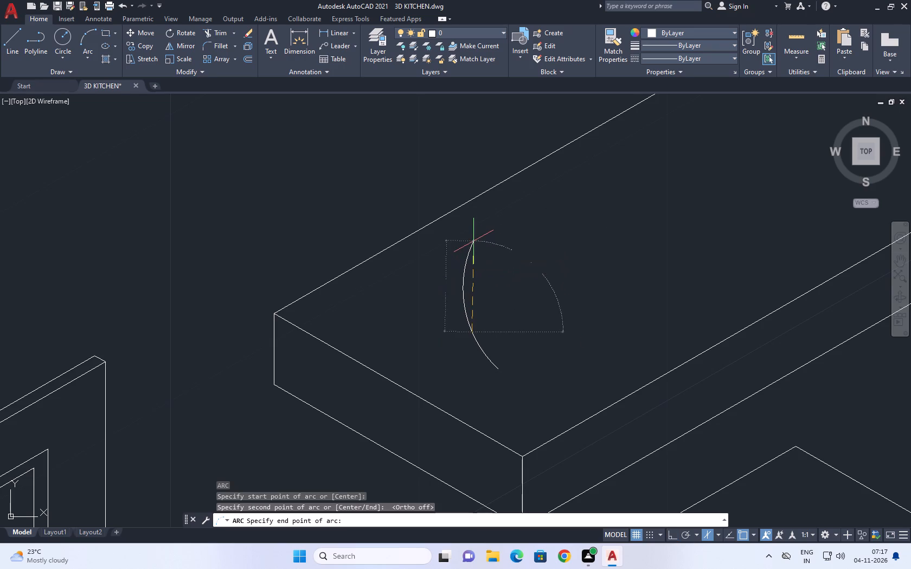
Flatten the arc on the middle shelf by stretching its midpoint inward, away from the window.
middle_drag(474, 314, 461, 253)
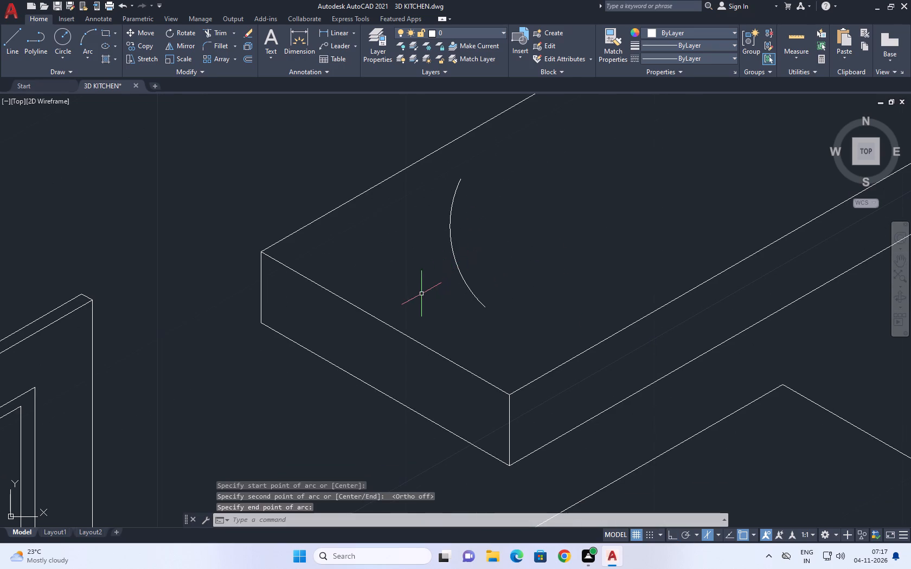
middle_drag(414, 303, 418, 311)
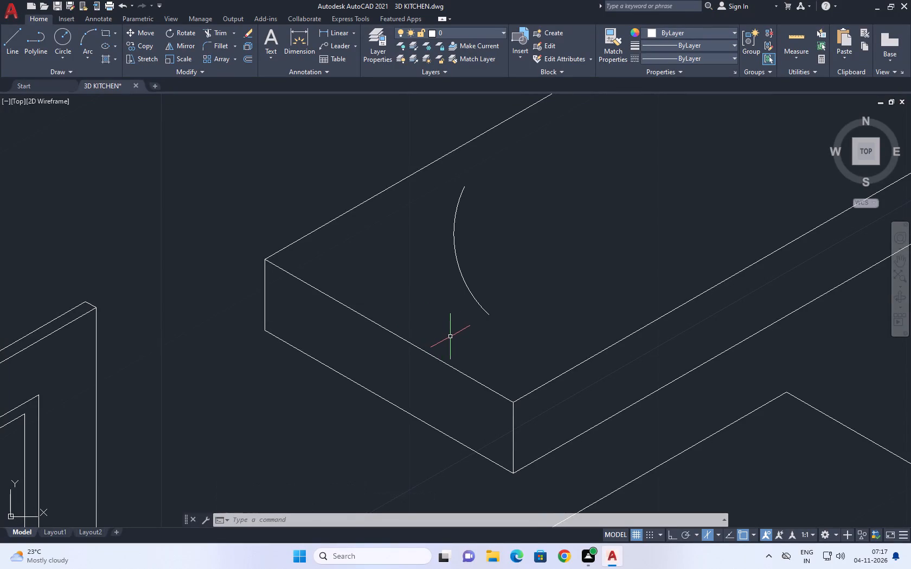
click(487, 306)
click(479, 300)
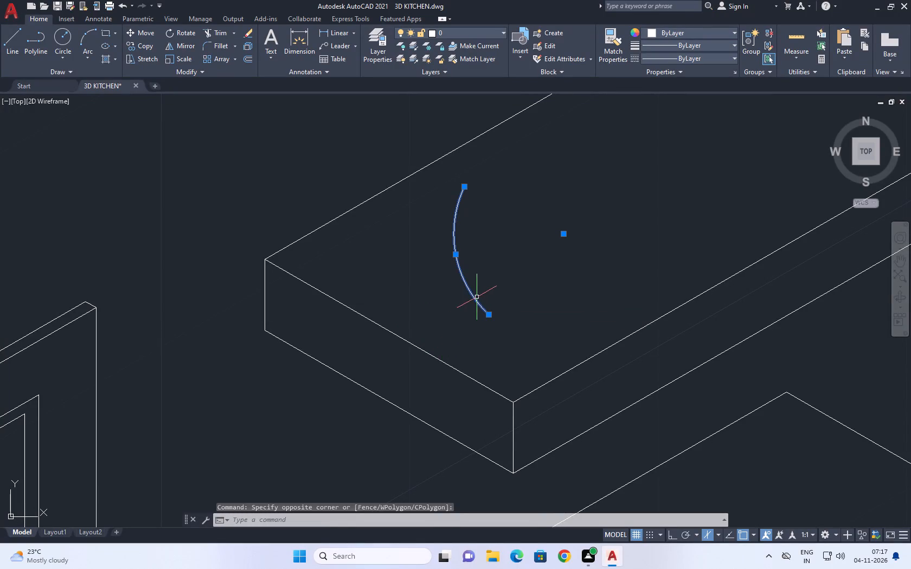
click(455, 255)
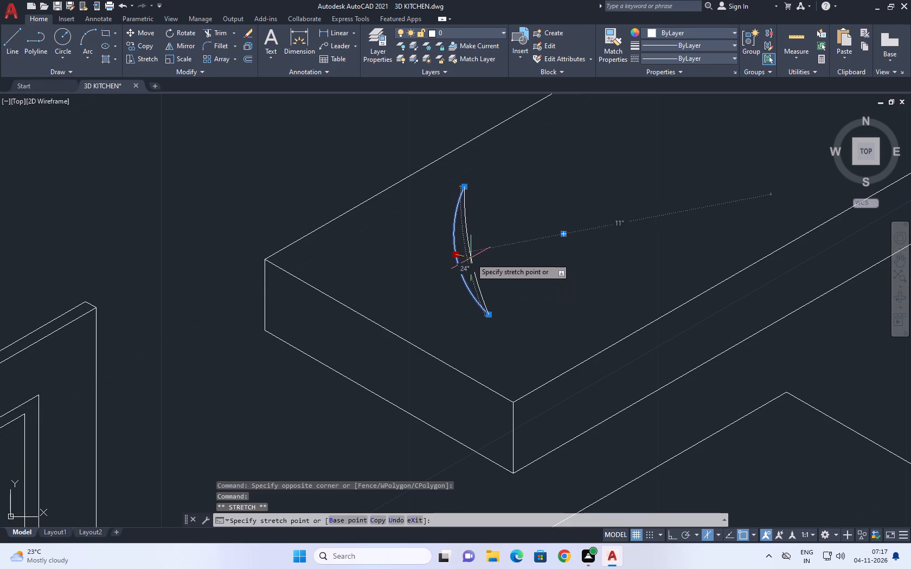
click(472, 258)
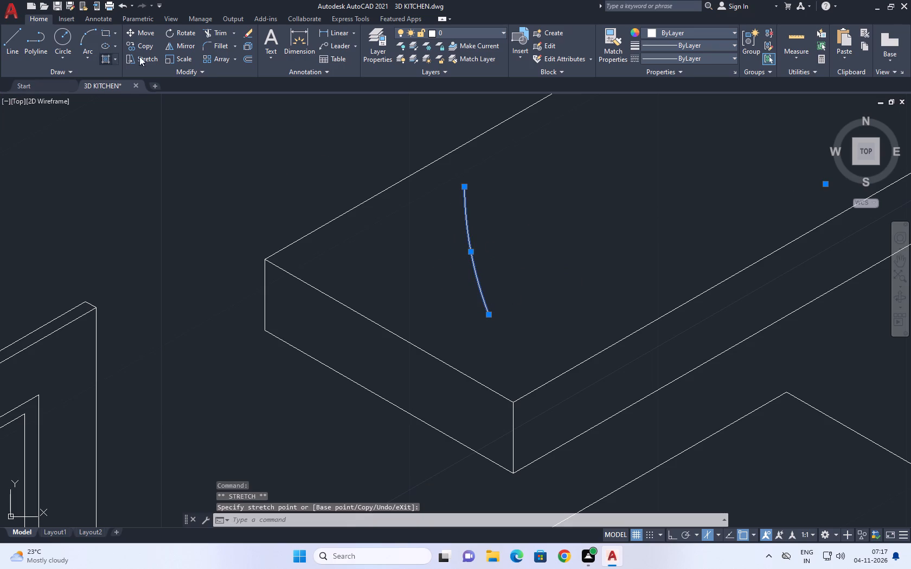
Draw a second three-point arc facing the first one on the middle shelf, bowing toward the room corner.
click(89, 39)
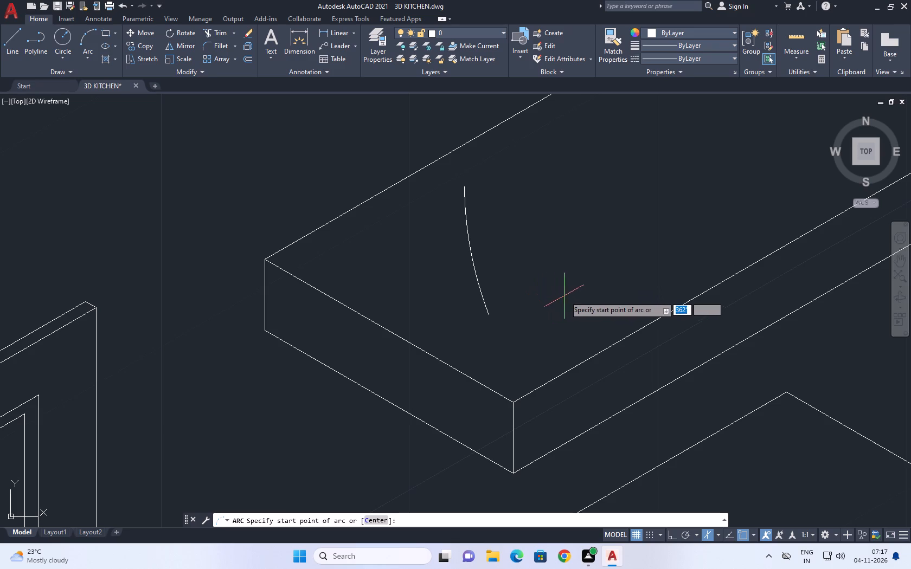
click(559, 307)
click(579, 240)
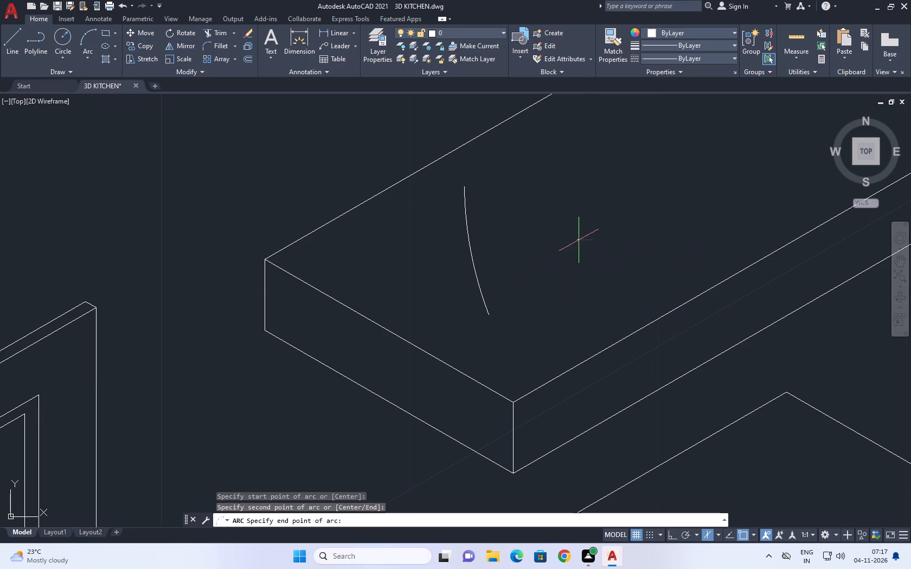
click(542, 170)
Stretch the second arc's upper endpoint outward so the arc roughly mirrors the first one's gentle curve.
drag(600, 215, 583, 223)
click(563, 236)
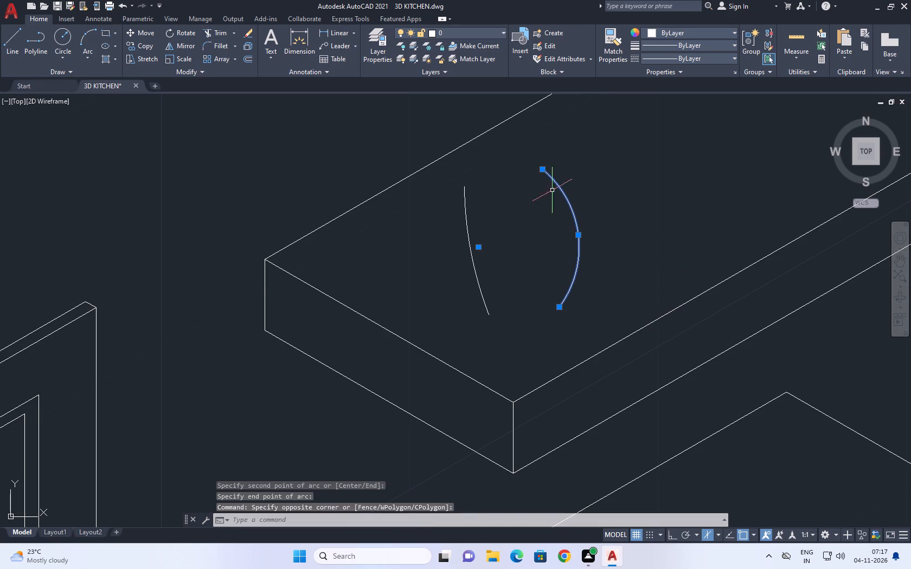
click(545, 169)
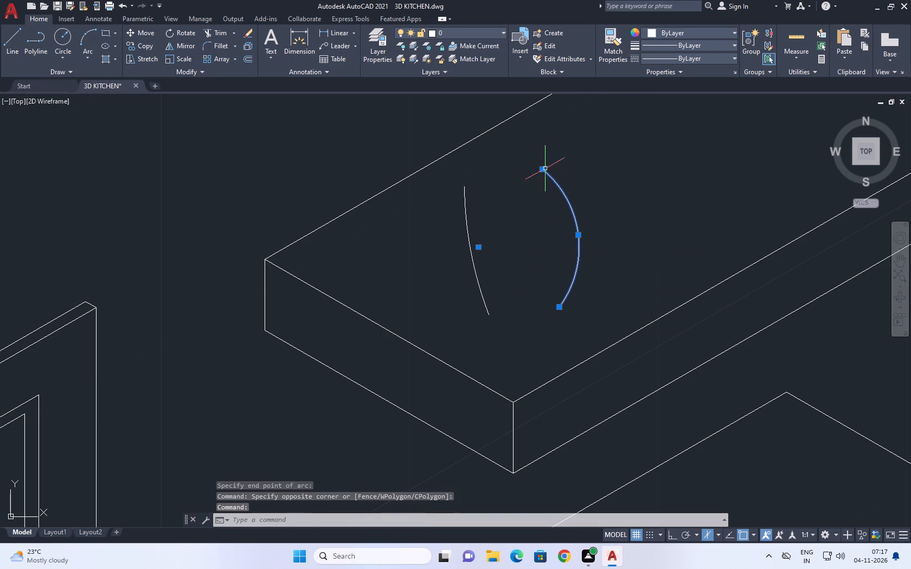
click(541, 167)
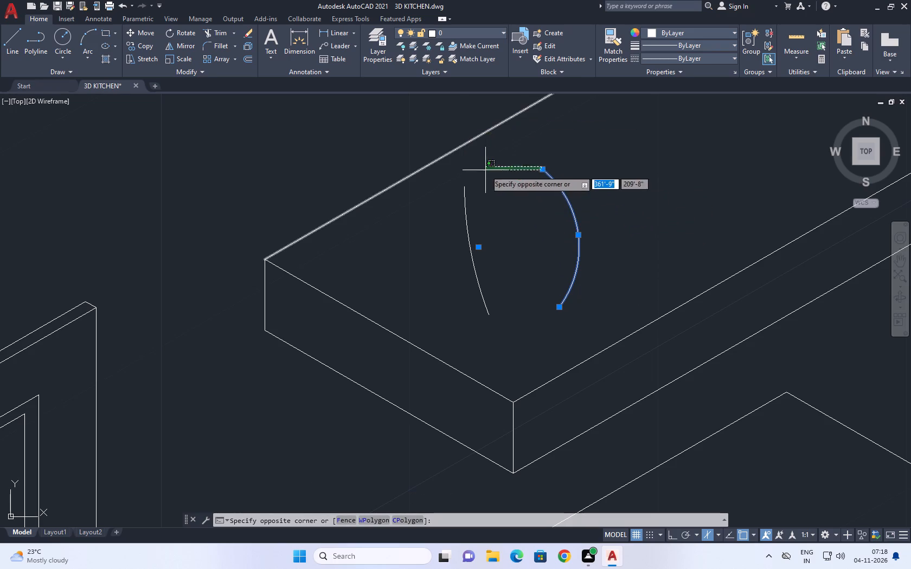
click(587, 198)
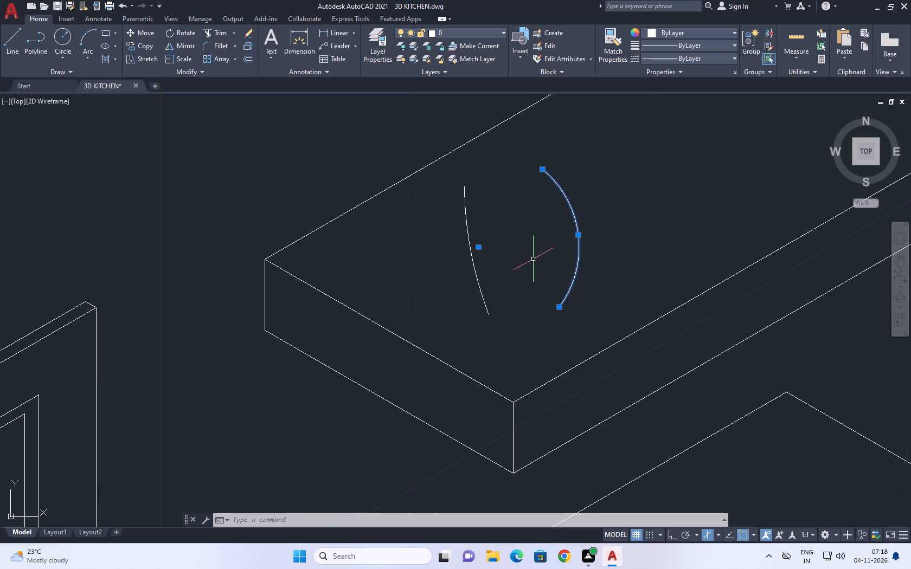
click(543, 170)
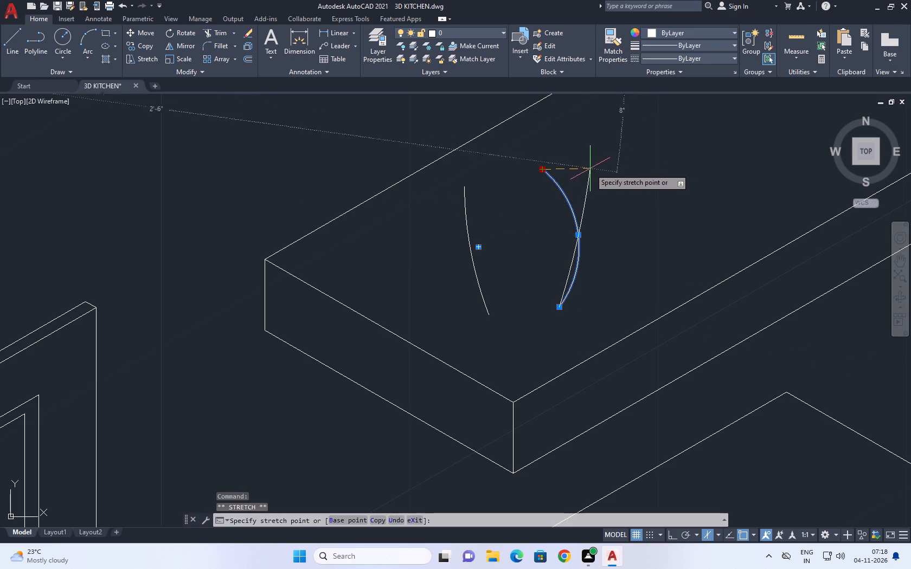
click(581, 194)
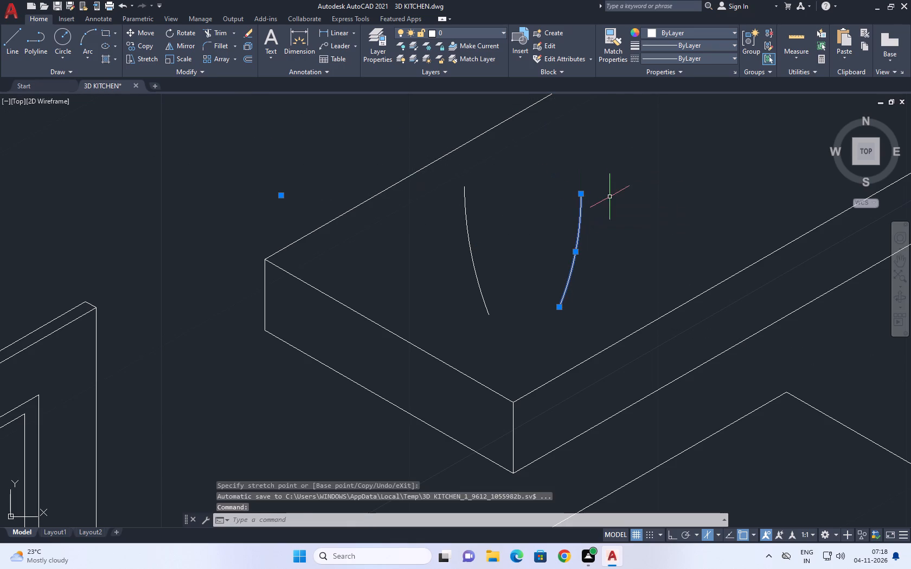
middle_drag(620, 237, 593, 242)
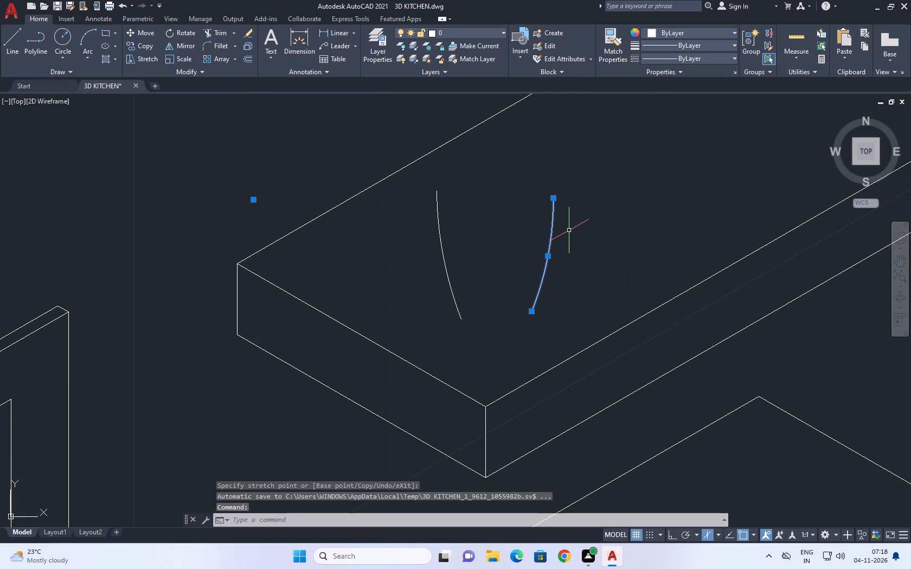
scroll(568, 229, down, 1)
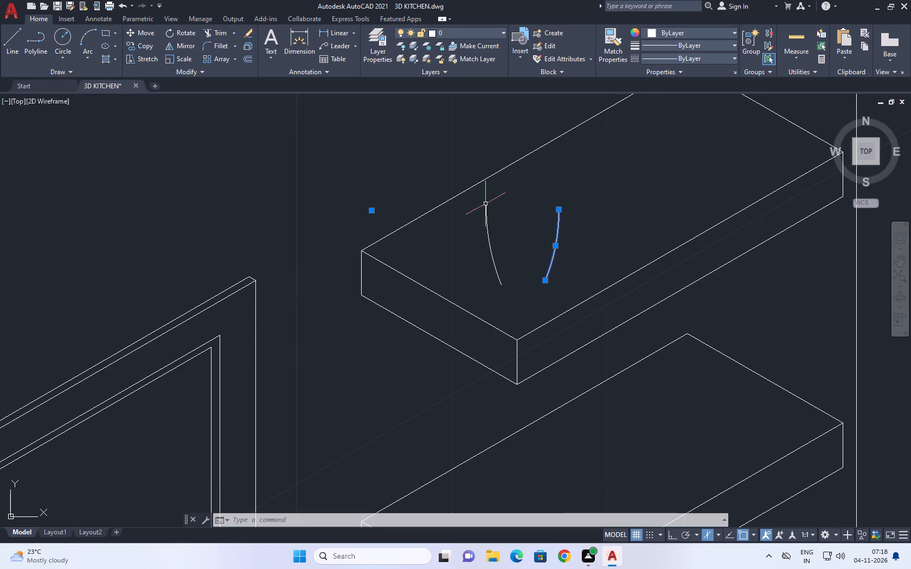
Draw a shallow downward-bowing three-point arc across the two side arcs on the middle shelf, from one to the other.
middle_click(561, 303)
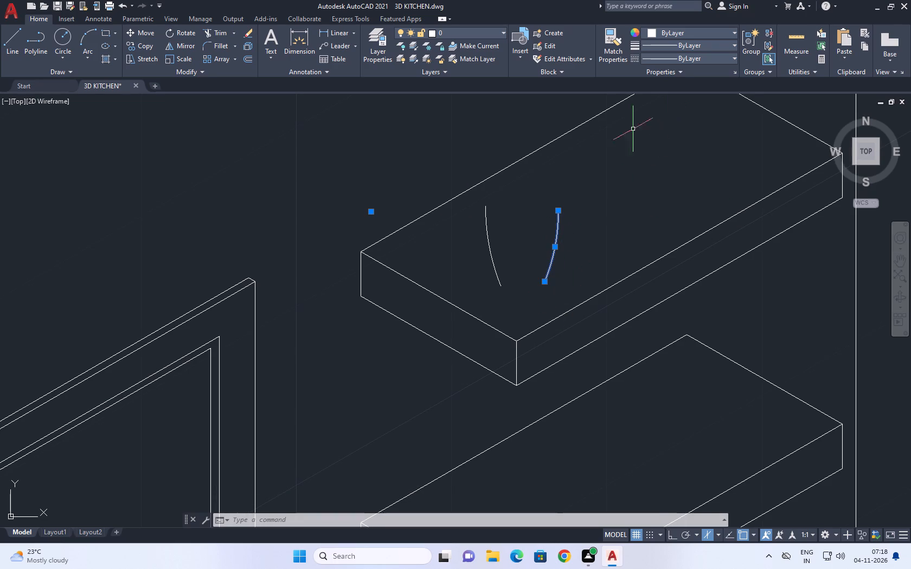
middle_drag(493, 252, 528, 278)
scroll(541, 267, down, 1)
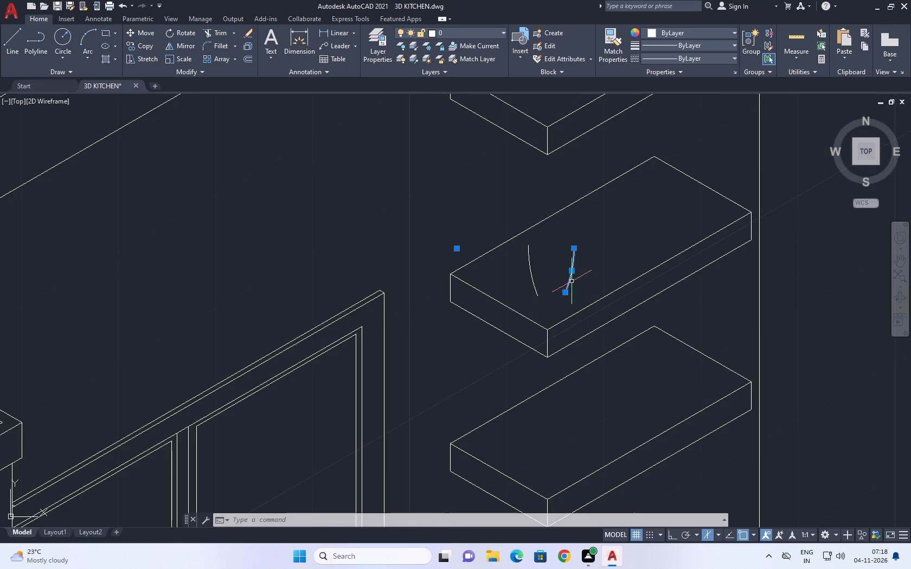
key(Escape)
middle_drag(570, 283, 573, 292)
text(a)
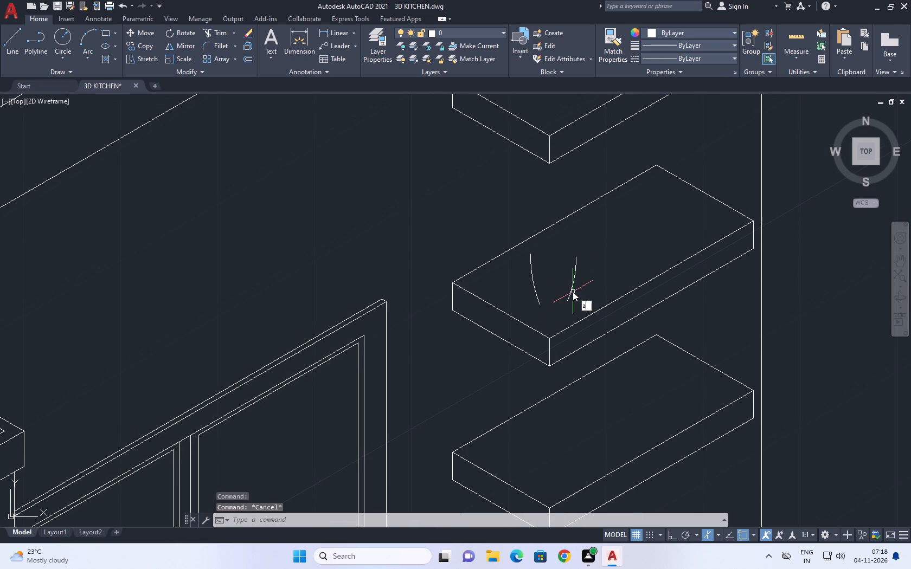
key(space)
scroll(548, 282, up, 2)
click(516, 275)
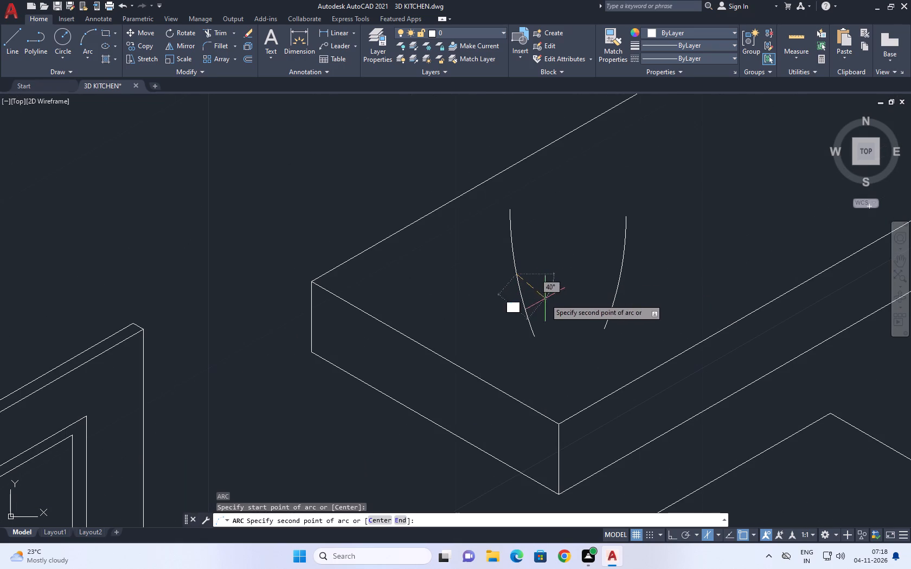
click(564, 296)
click(620, 275)
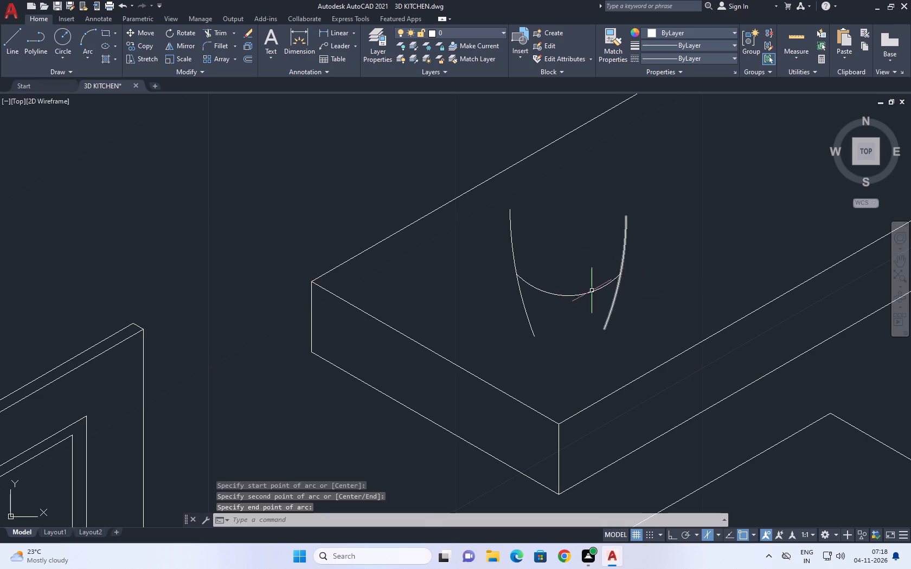
Trim the lower tails of both side arcs back to the bottom arc that joins them.
key(t)
key(r)
key(space)
click(540, 313)
click(517, 324)
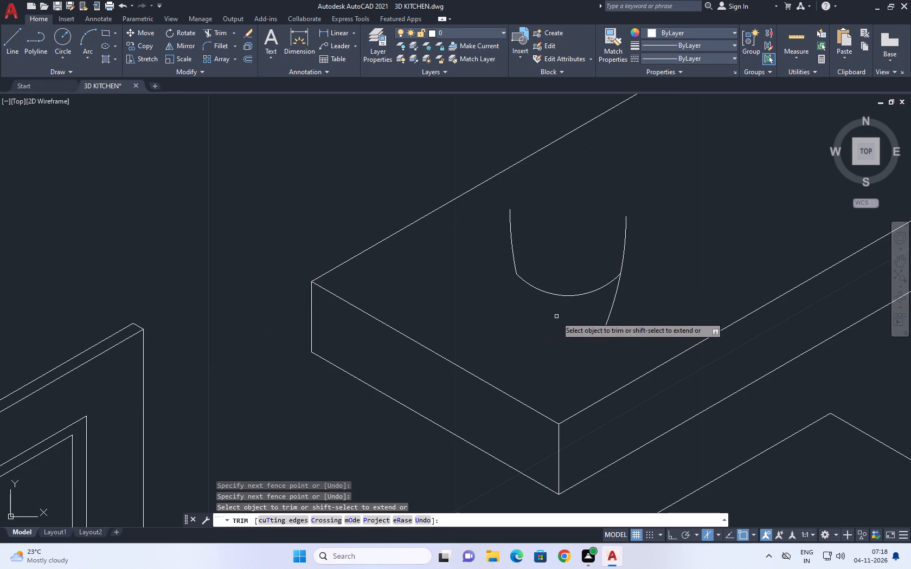
click(588, 314)
click(639, 312)
key(Escape)
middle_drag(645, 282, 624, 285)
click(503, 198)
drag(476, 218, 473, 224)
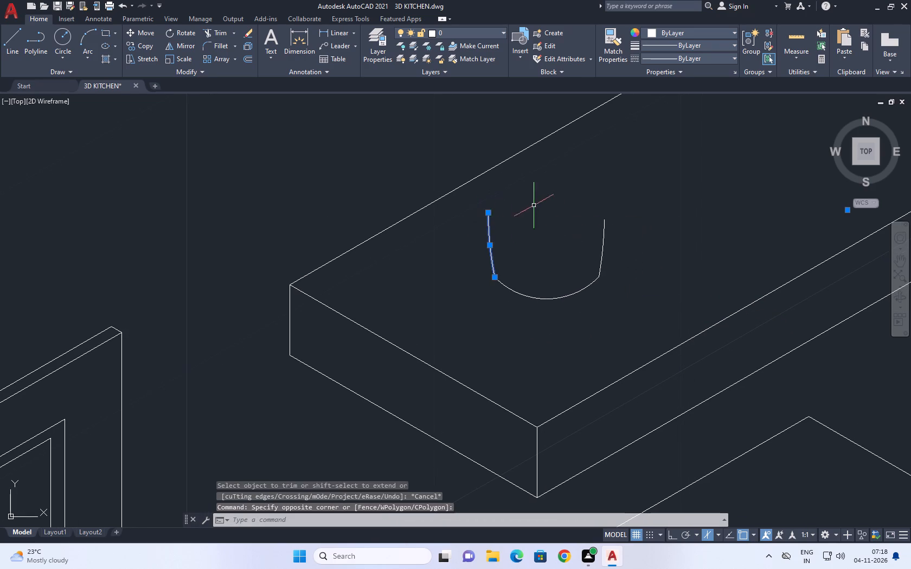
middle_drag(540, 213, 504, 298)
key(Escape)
Draw a three-point arc from the upper end of the window-side arc, curving upward and inward past the shelf's back edge.
middle_drag(460, 256, 460, 321)
text(a)
key(space)
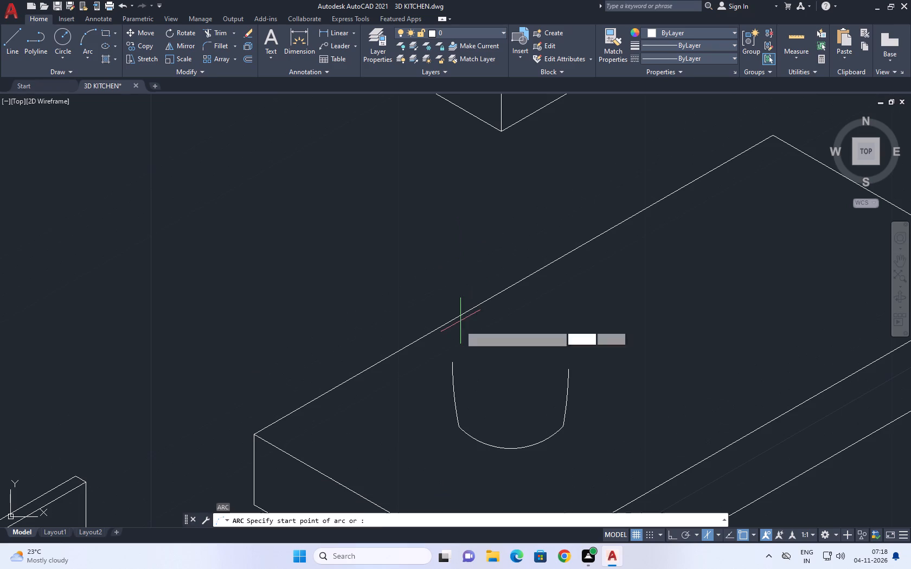
click(452, 363)
click(479, 280)
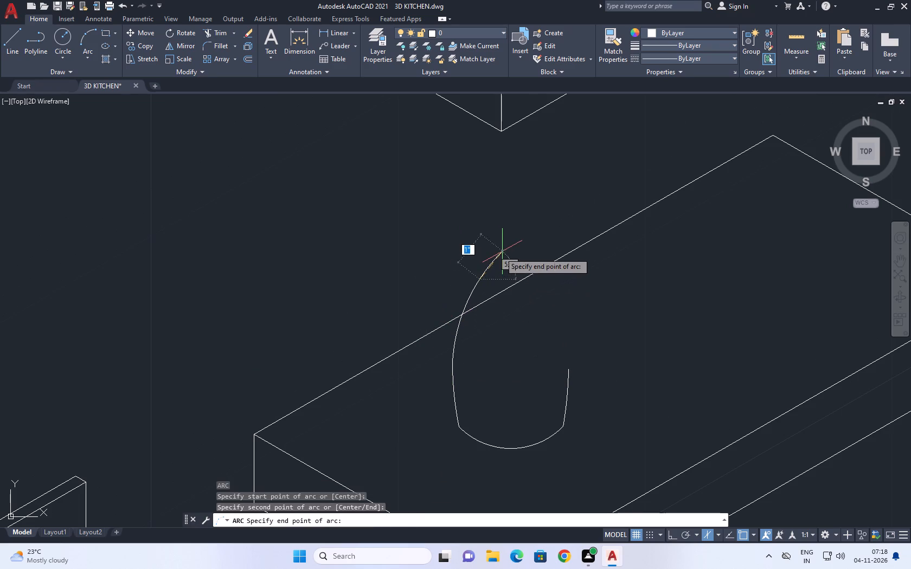
click(490, 262)
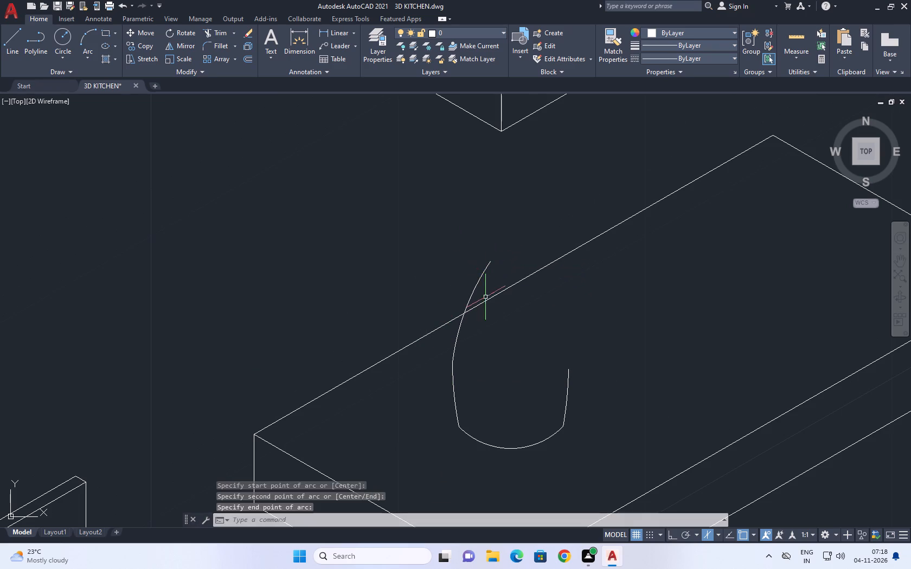
Draw a matching three-point arc from the upper end of the opposite side arc, curving upward and inward.
key(space)
drag(572, 368, 571, 363)
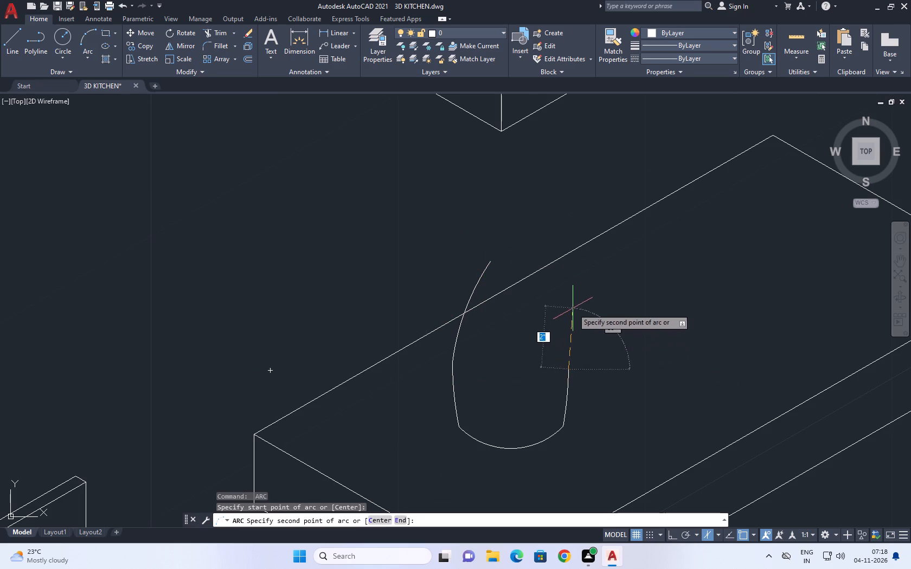
click(557, 290)
click(531, 256)
Stretch the midpoint of the upper arc on the room-corner side inward, then slightly back out, so it resembles its counterpart.
click(566, 305)
click(547, 315)
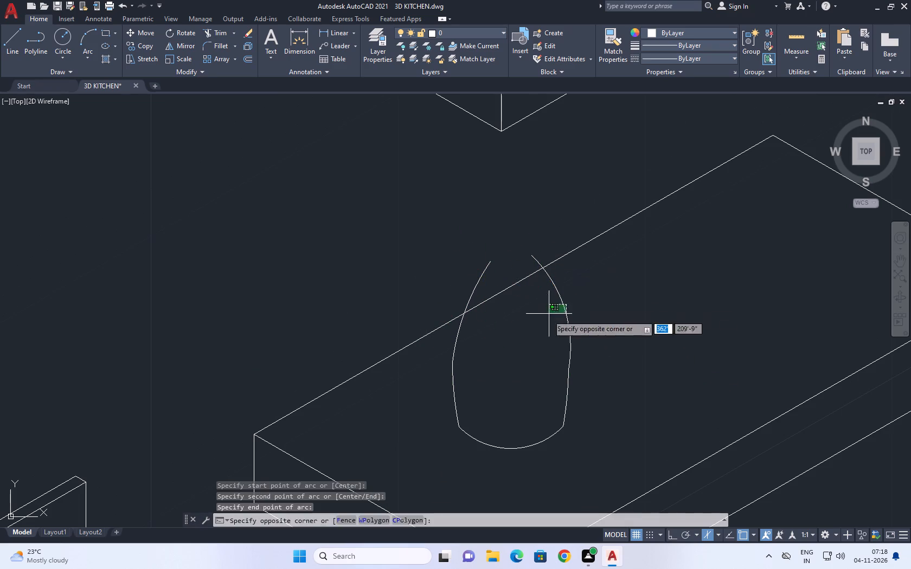
click(567, 306)
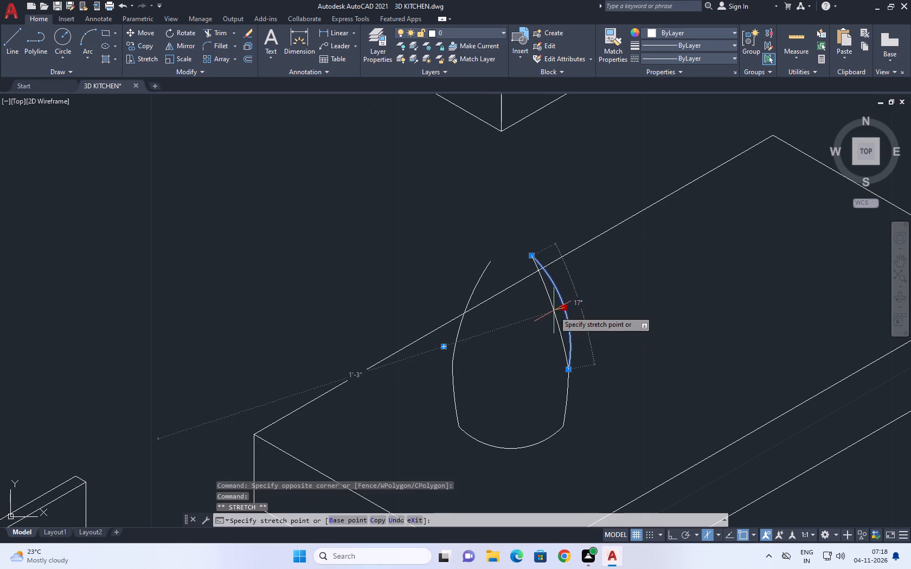
click(553, 311)
key(Escape)
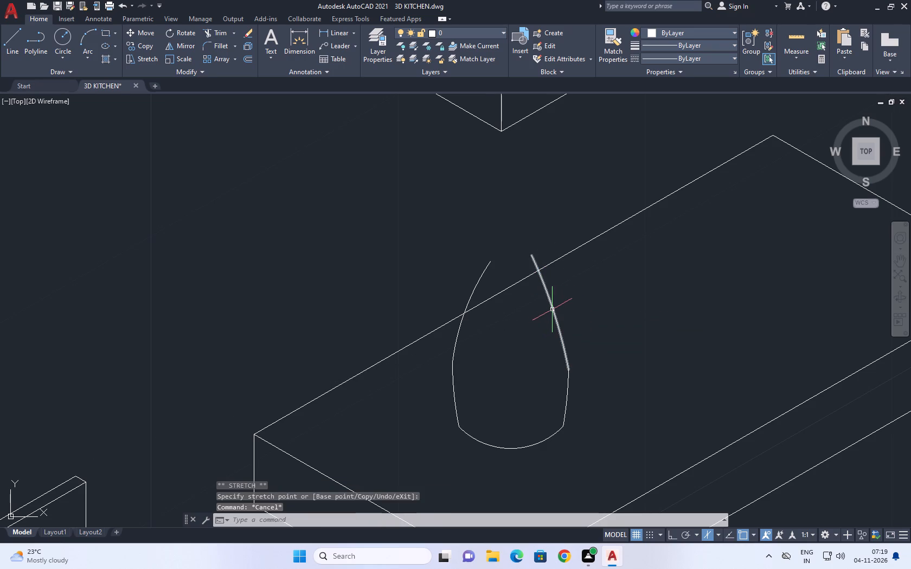
click(552, 309)
click(552, 311)
click(559, 309)
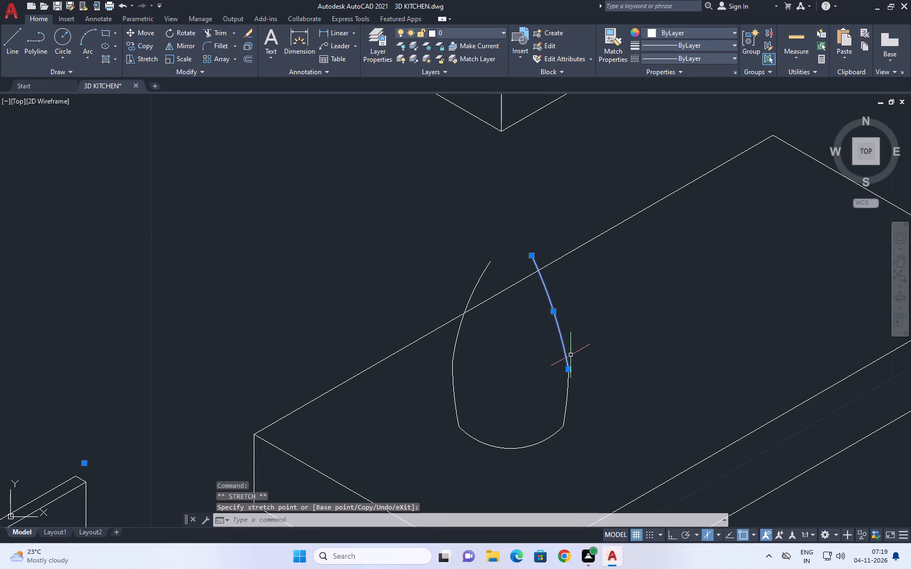
click(555, 312)
click(559, 310)
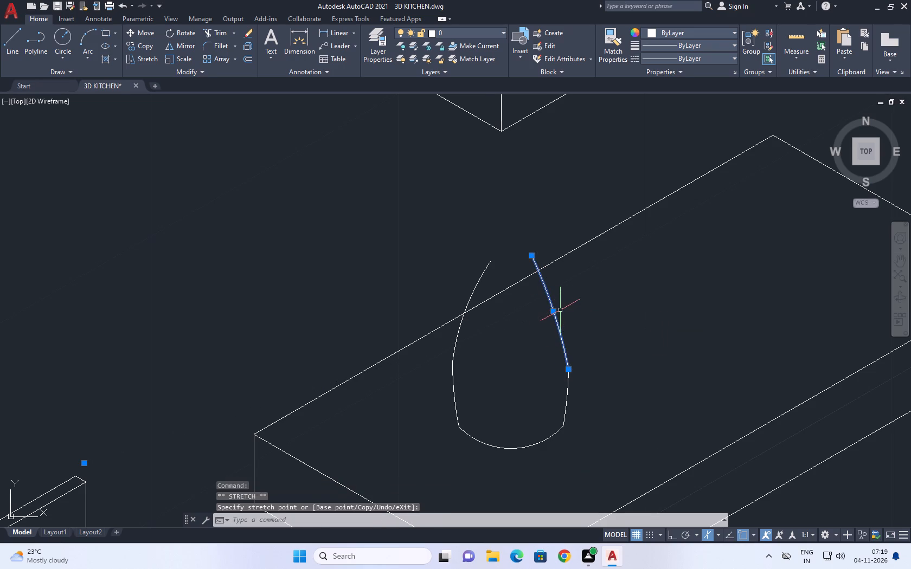
click(554, 311)
scroll(555, 311, up, 3)
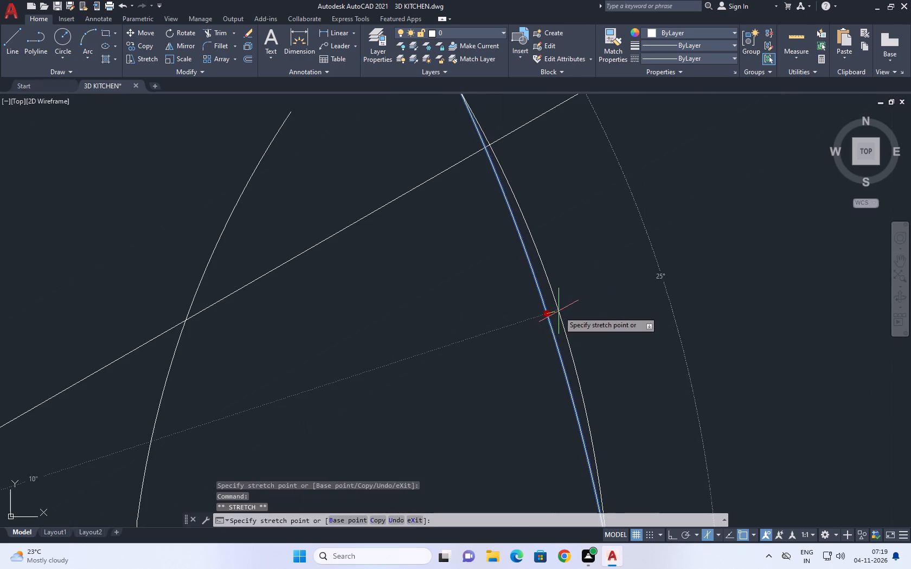
click(560, 311)
scroll(610, 278, down, 4)
key(Escape)
Move the five arcs of the vessel outline downward so the whole shape sits within the middle shelf's top face.
click(548, 243)
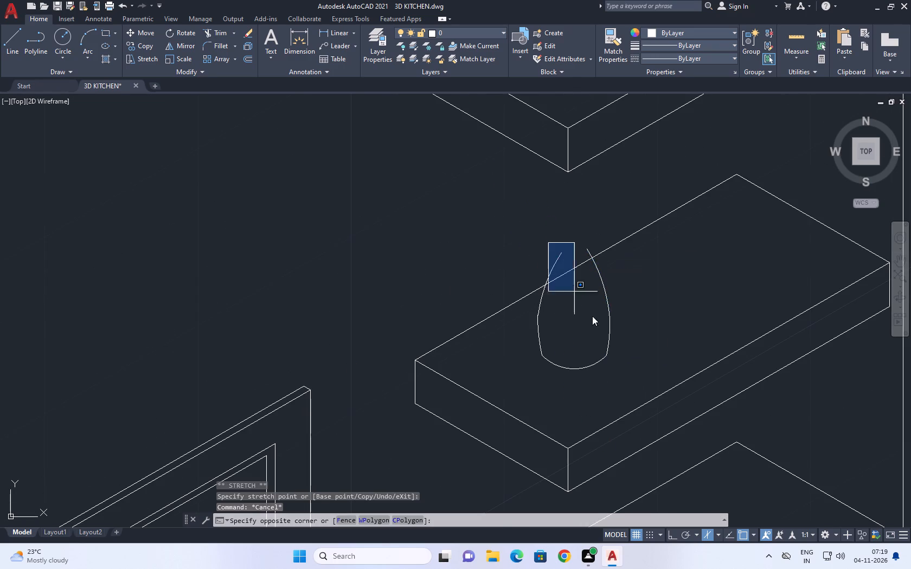
click(624, 384)
drag(621, 368, 609, 371)
click(530, 313)
middle_drag(600, 344, 599, 343)
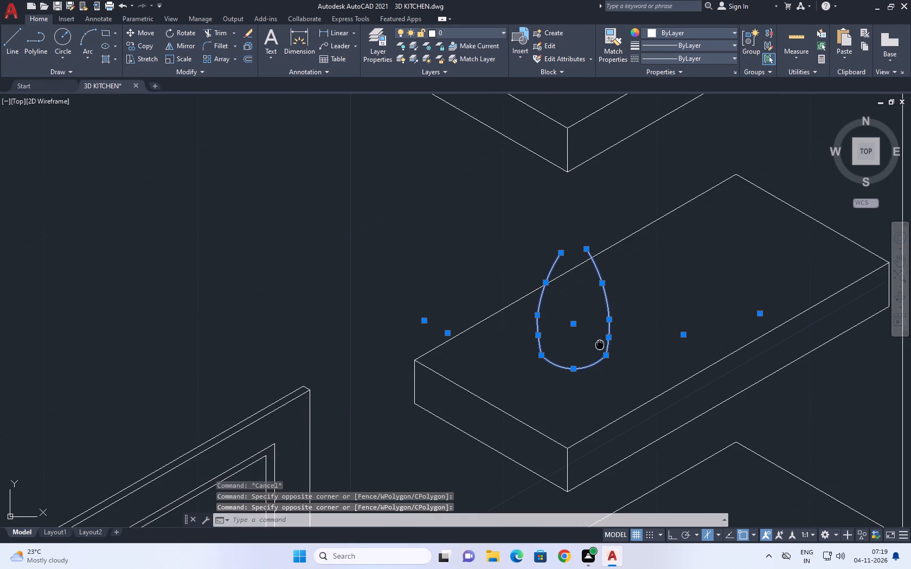
middle_drag(599, 343, 584, 312)
key(m)
scroll(559, 318, up, 2)
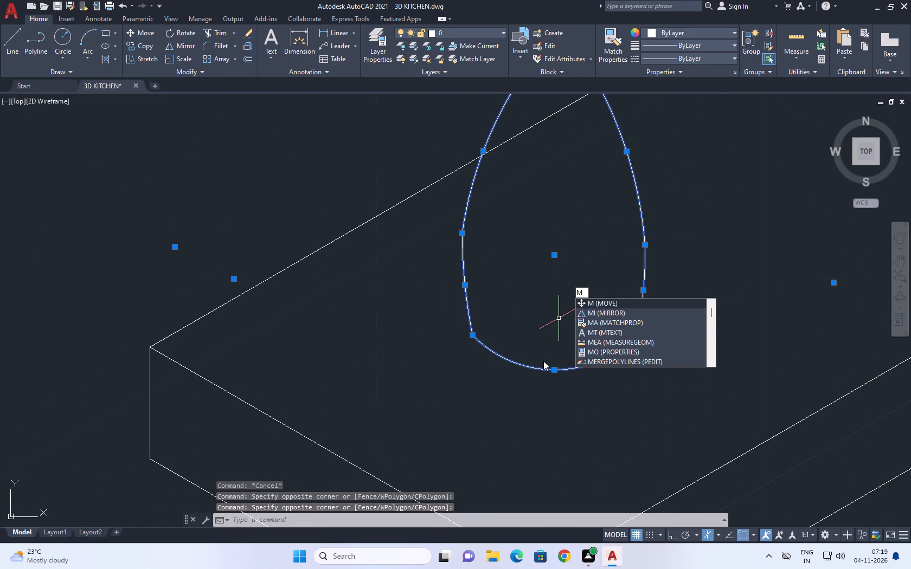
key(space)
click(562, 307)
click(582, 386)
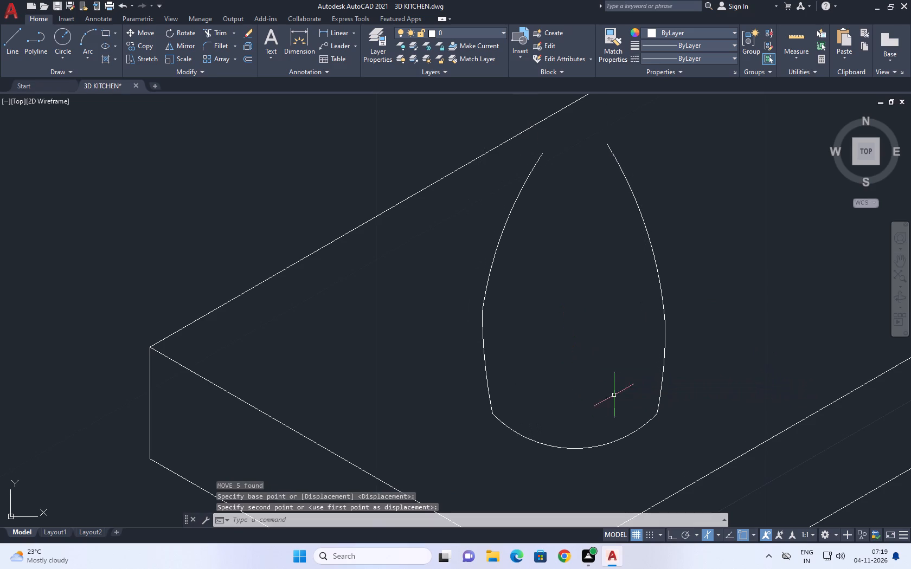
Draw a shallow downward-bowing three-point arc across the vessel's neck, extending past both side curves.
scroll(589, 311, down, 3)
middle_drag(610, 281, 612, 333)
text(a)
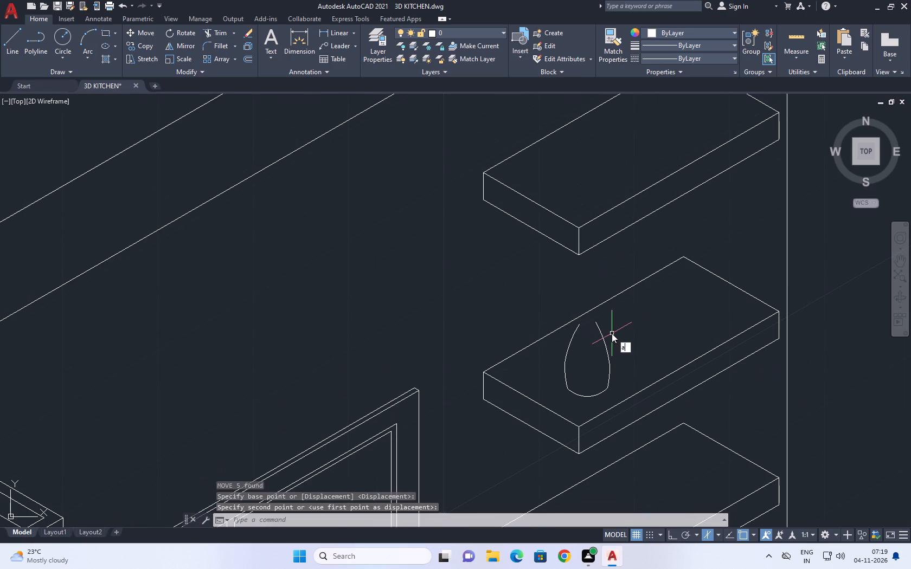
key(space)
scroll(571, 337, up, 3)
click(551, 321)
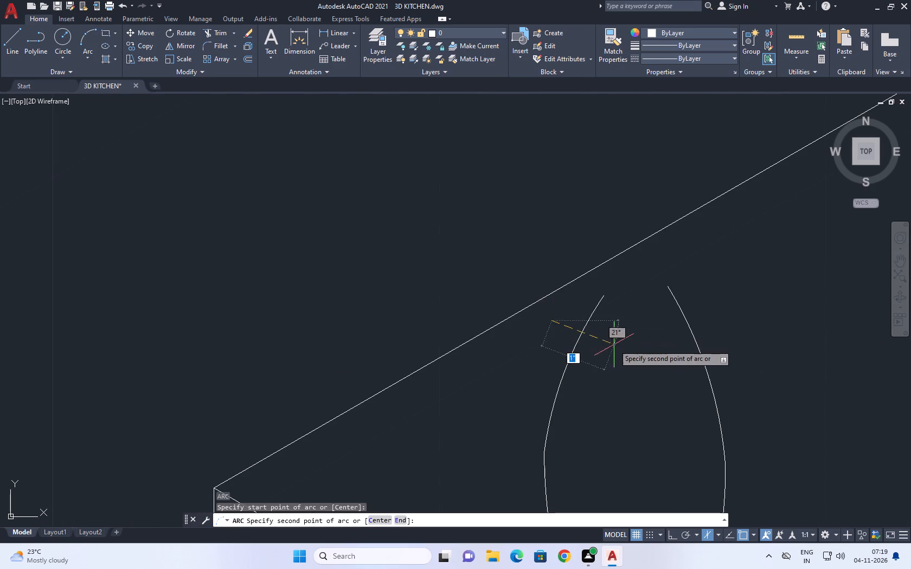
click(625, 340)
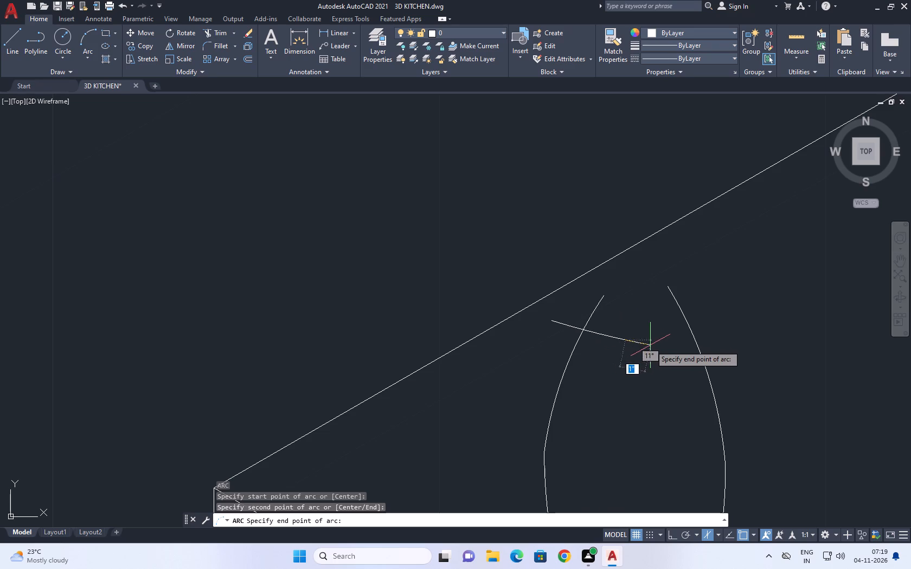
click(726, 322)
Copy the neck arc upward three times at roughly even spacing to form four stacked arcs.
click(685, 332)
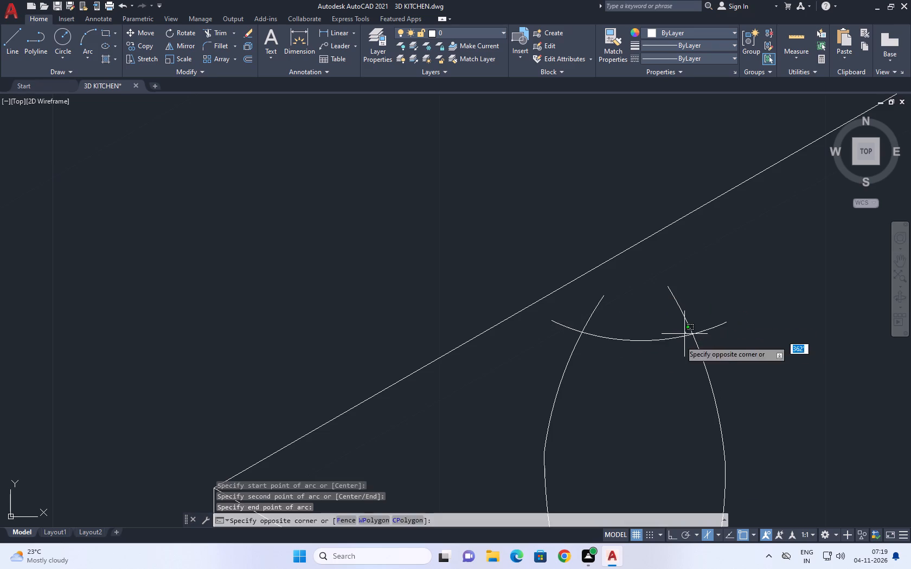
click(664, 354)
middle_drag(657, 339, 657, 350)
text(co)
key(space)
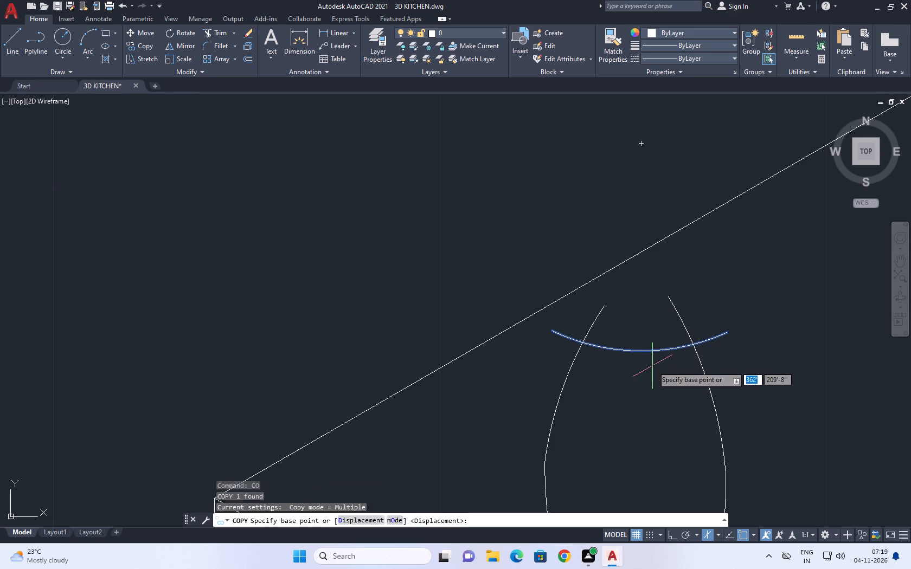
click(652, 372)
click(650, 353)
click(651, 332)
click(653, 312)
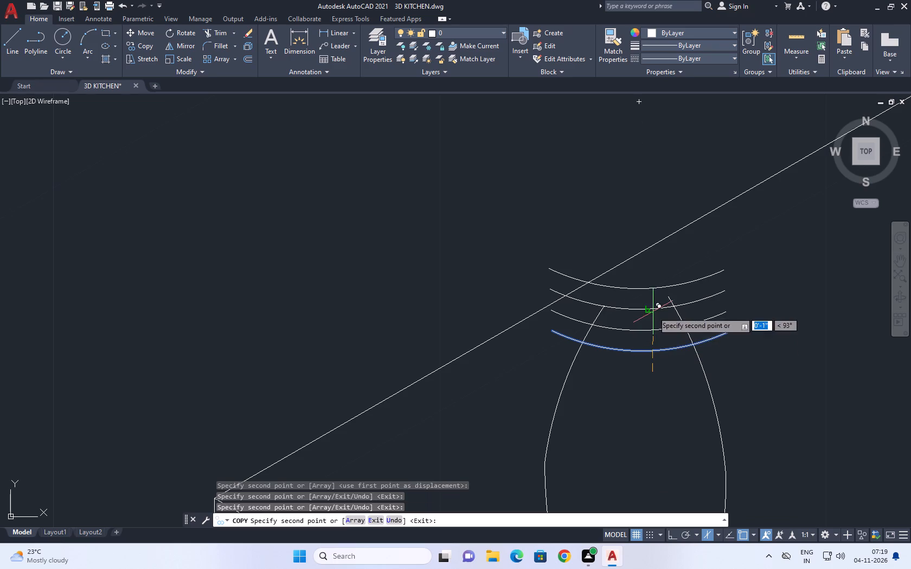
key(Escape)
Trim the upper ends of both side curves back to the lowest neck arc, removing the leftover stubs between the arcs.
middle_drag(620, 303, 608, 325)
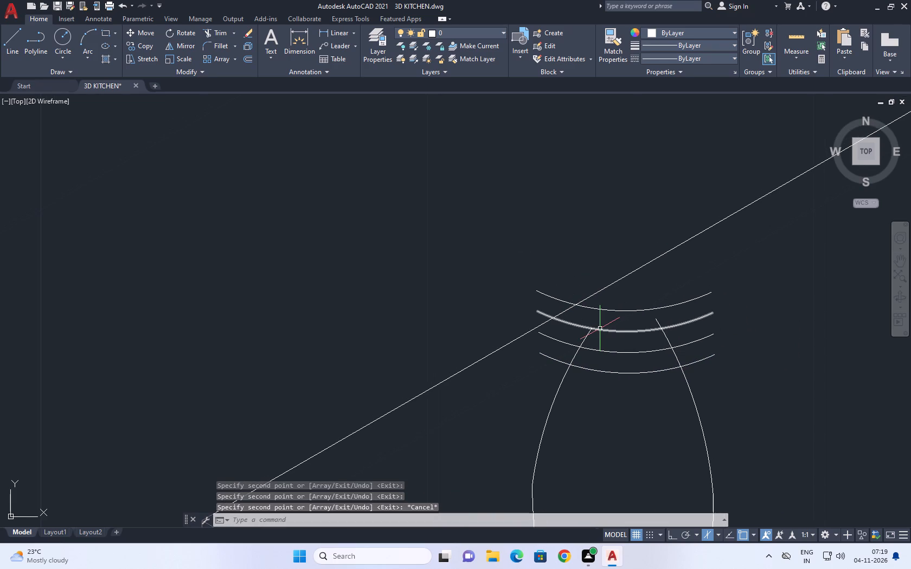
text(tr)
key(space)
scroll(599, 338, up, 2)
click(792, 341)
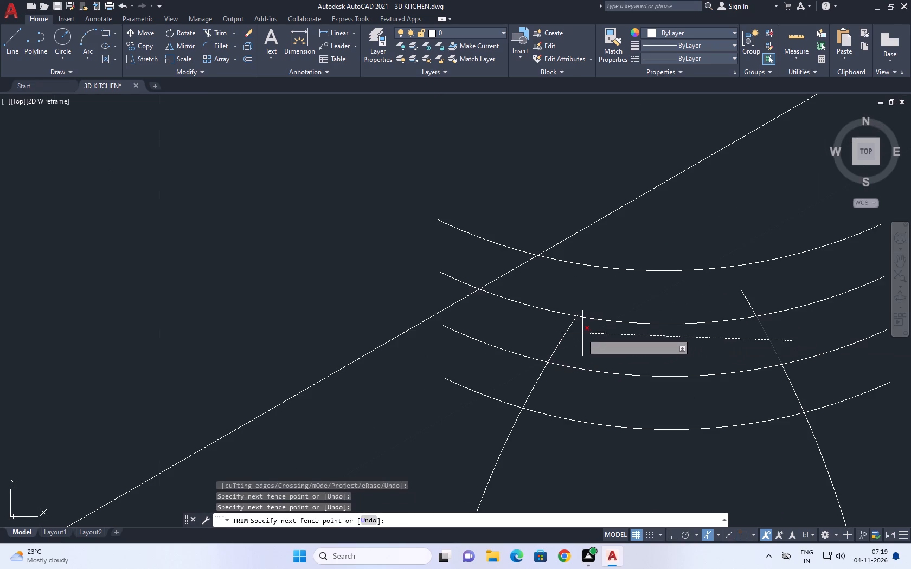
click(563, 329)
right_drag(578, 341, 452, 271)
key(Escape)
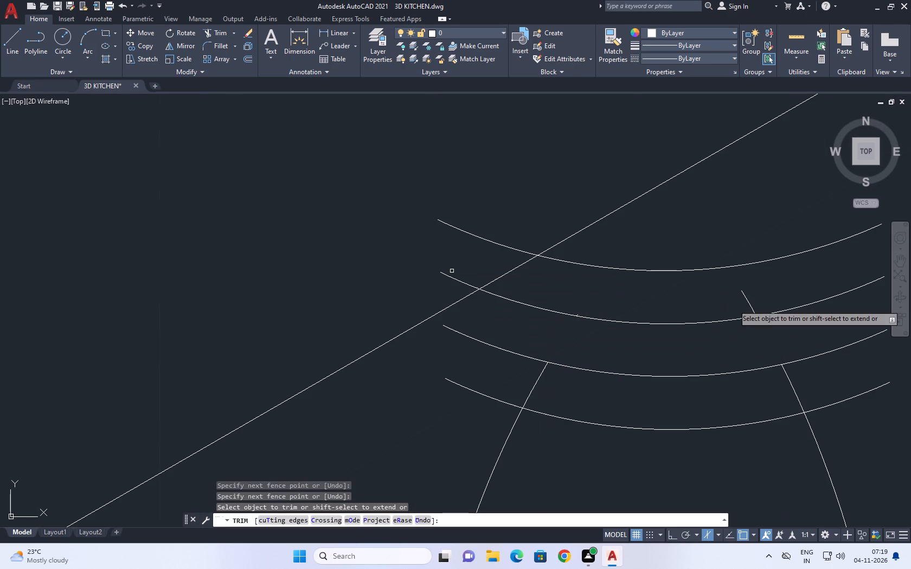
click(745, 300)
scroll(588, 313, up, 5)
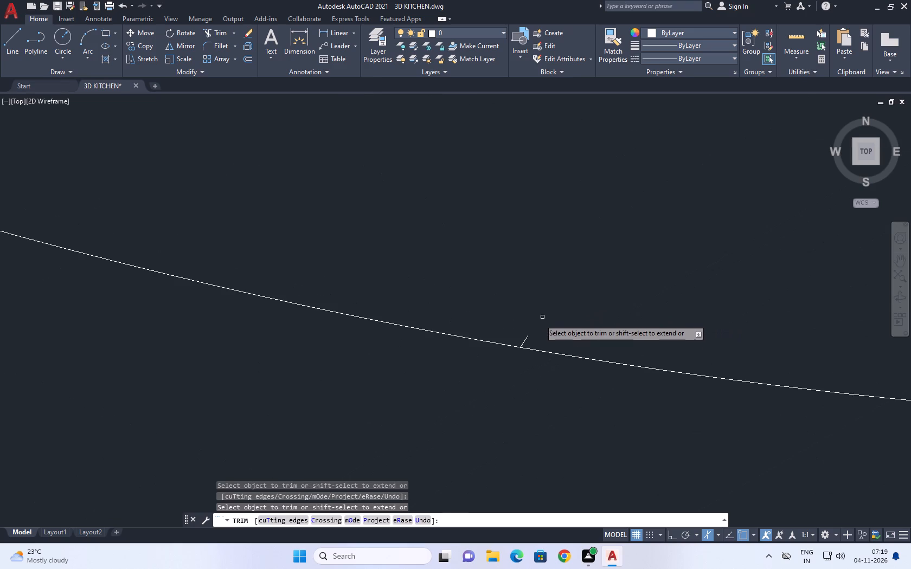
drag(533, 340, 527, 340)
drag(506, 324, 505, 319)
scroll(524, 285, down, 7)
middle_drag(696, 355, 643, 353)
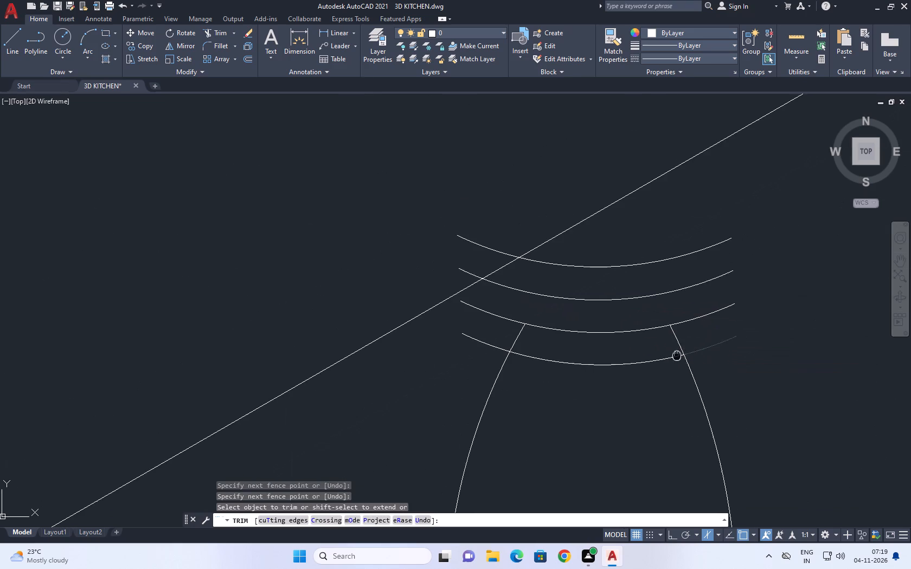
middle_drag(643, 353, 544, 332)
click(554, 315)
click(345, 310)
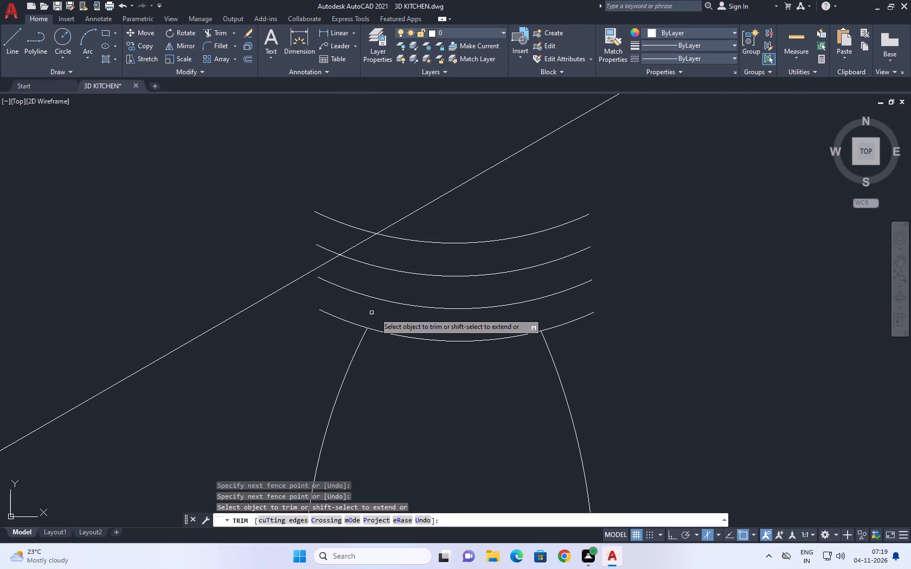
Trim the part of the shelf's back edge that runs between the top two neck arcs.
click(364, 245)
click(355, 236)
click(326, 260)
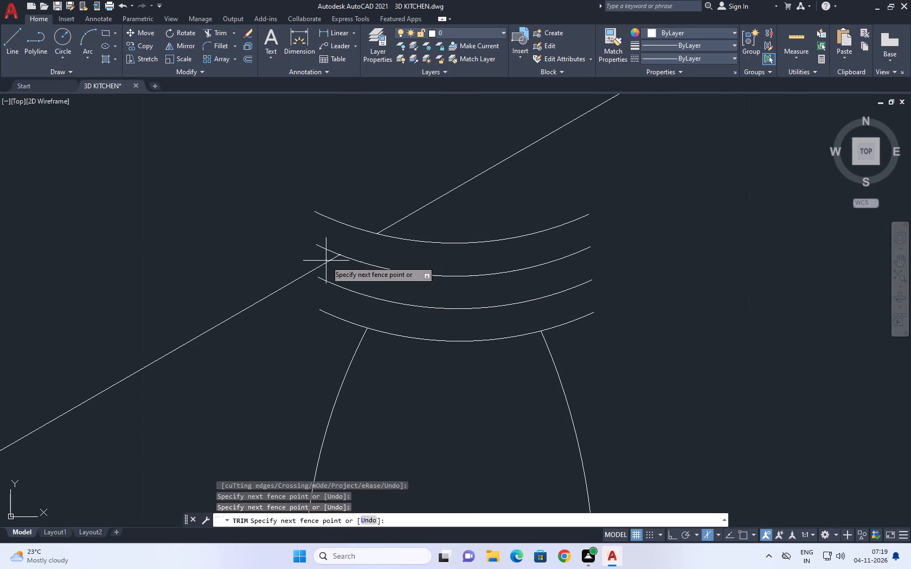
key(Escape)
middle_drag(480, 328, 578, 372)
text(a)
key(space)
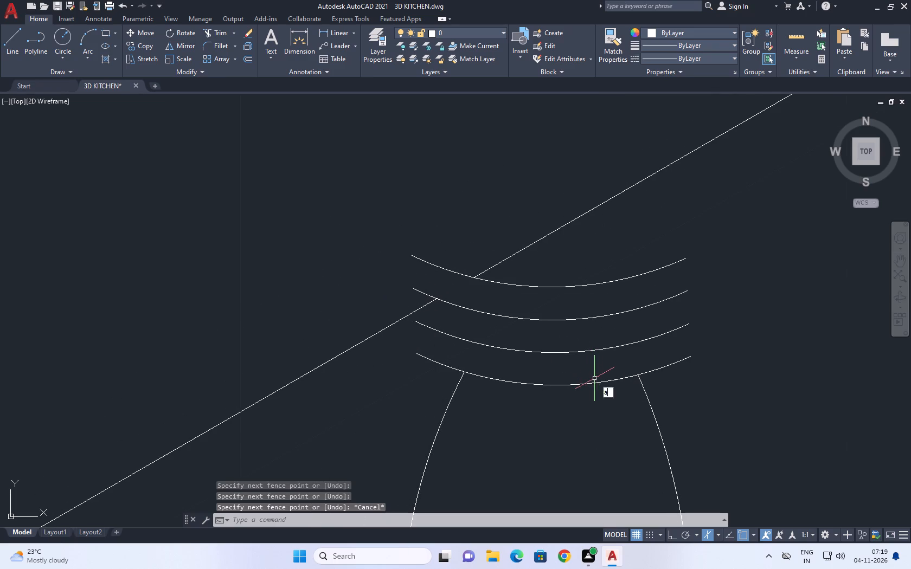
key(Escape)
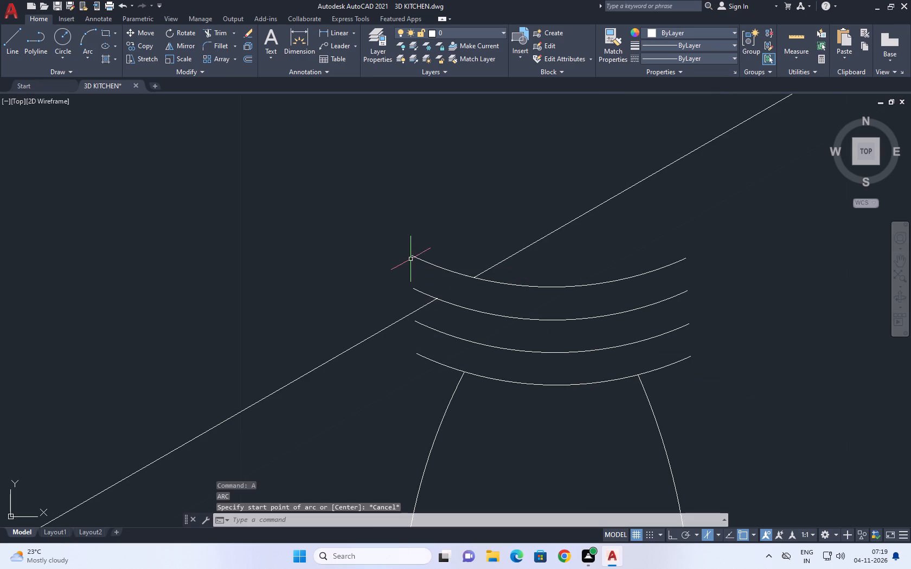
Draw an outward-bulging three-point spline joining the left ends of the top two neck arcs.
key(s)
key(p)
key(l)
key(space)
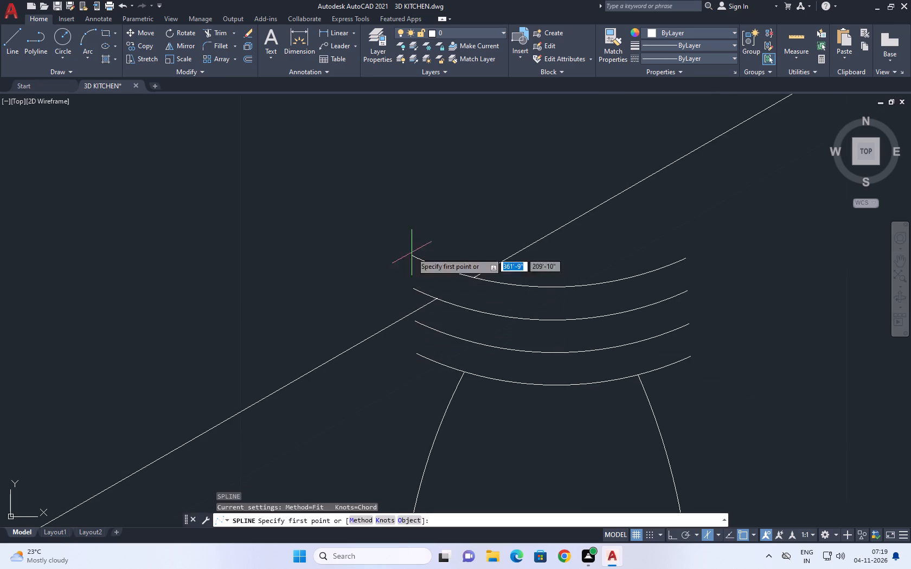
click(413, 255)
scroll(405, 255, up, 2)
click(399, 283)
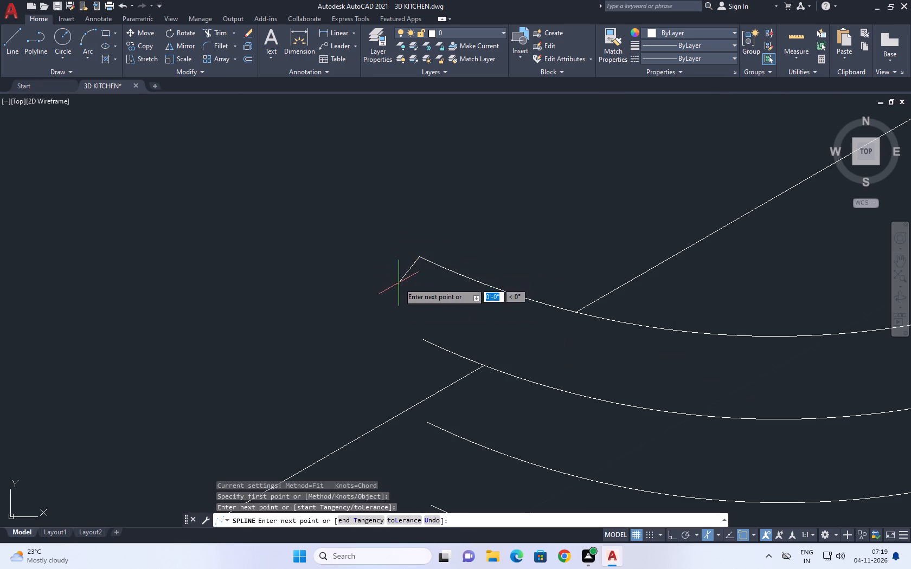
click(422, 341)
scroll(422, 332, up, 1)
middle_drag(422, 332, 418, 296)
key(space)
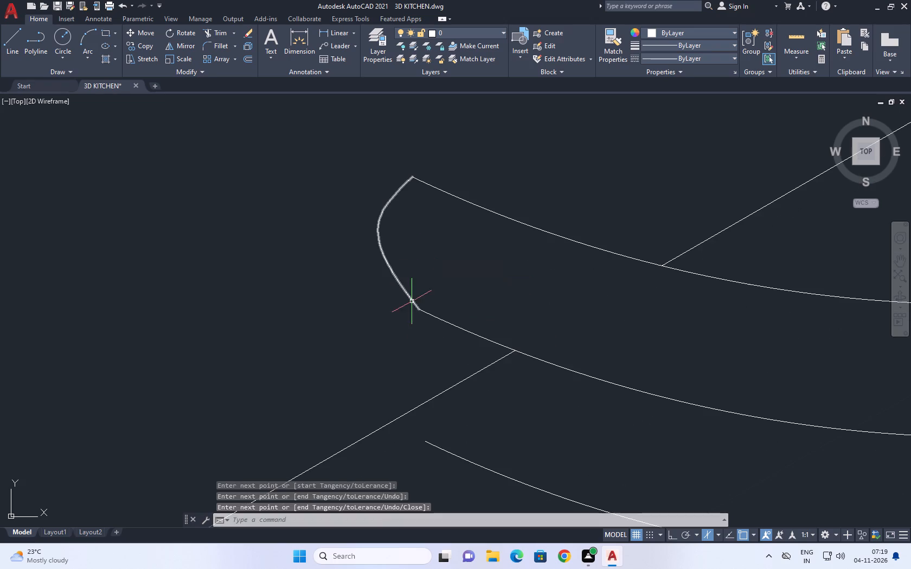
Draw a matching outward-bulging spline joining the left ends of the second and third neck arcs.
key(space)
click(416, 311)
click(378, 363)
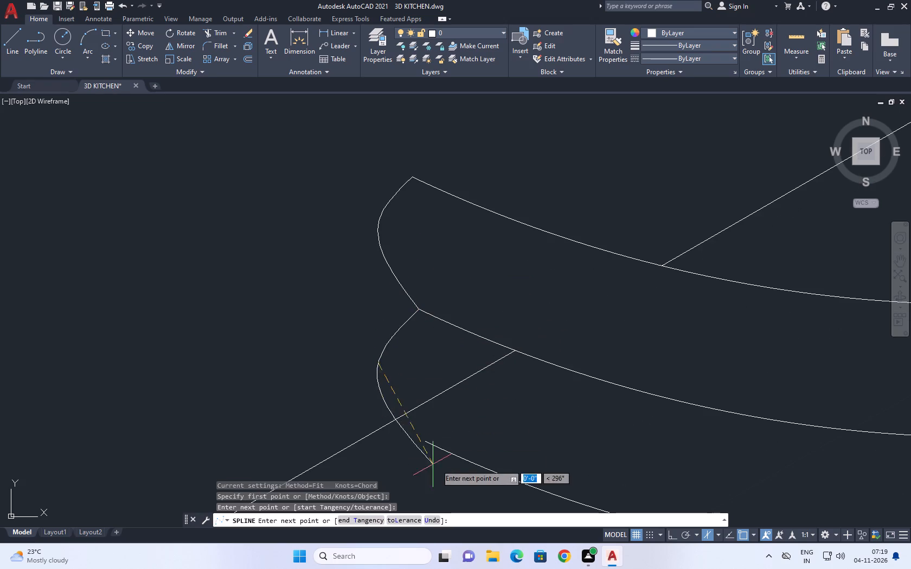
click(424, 444)
key(space)
scroll(481, 329, down, 3)
middle_drag(493, 397, 492, 363)
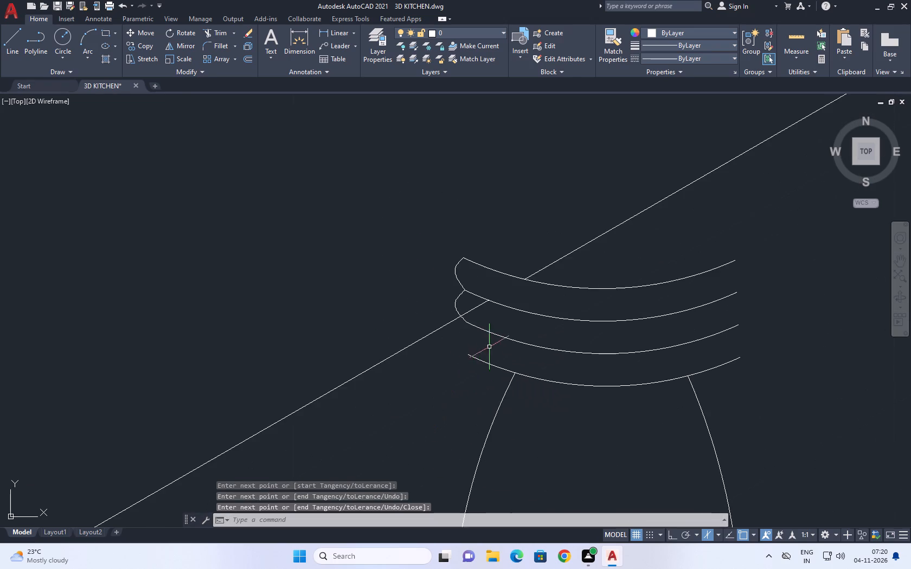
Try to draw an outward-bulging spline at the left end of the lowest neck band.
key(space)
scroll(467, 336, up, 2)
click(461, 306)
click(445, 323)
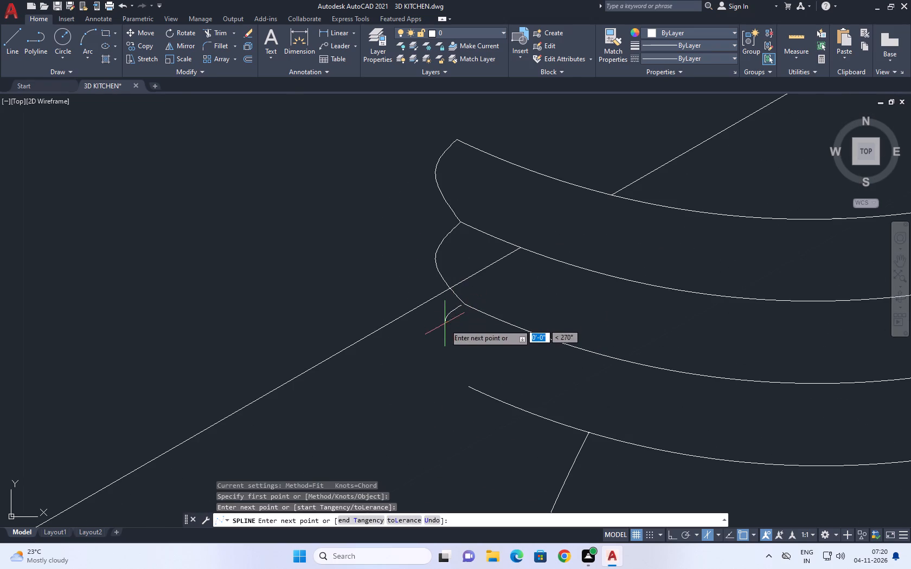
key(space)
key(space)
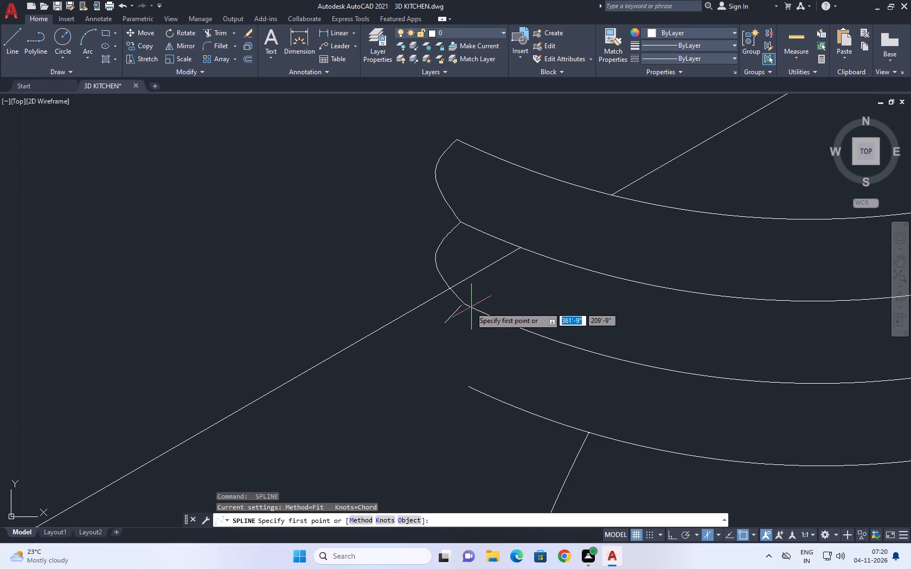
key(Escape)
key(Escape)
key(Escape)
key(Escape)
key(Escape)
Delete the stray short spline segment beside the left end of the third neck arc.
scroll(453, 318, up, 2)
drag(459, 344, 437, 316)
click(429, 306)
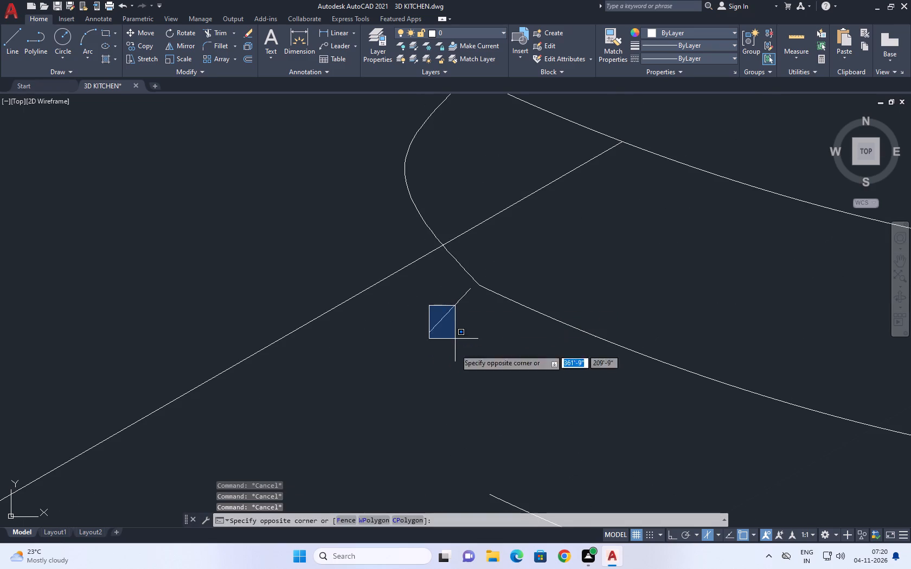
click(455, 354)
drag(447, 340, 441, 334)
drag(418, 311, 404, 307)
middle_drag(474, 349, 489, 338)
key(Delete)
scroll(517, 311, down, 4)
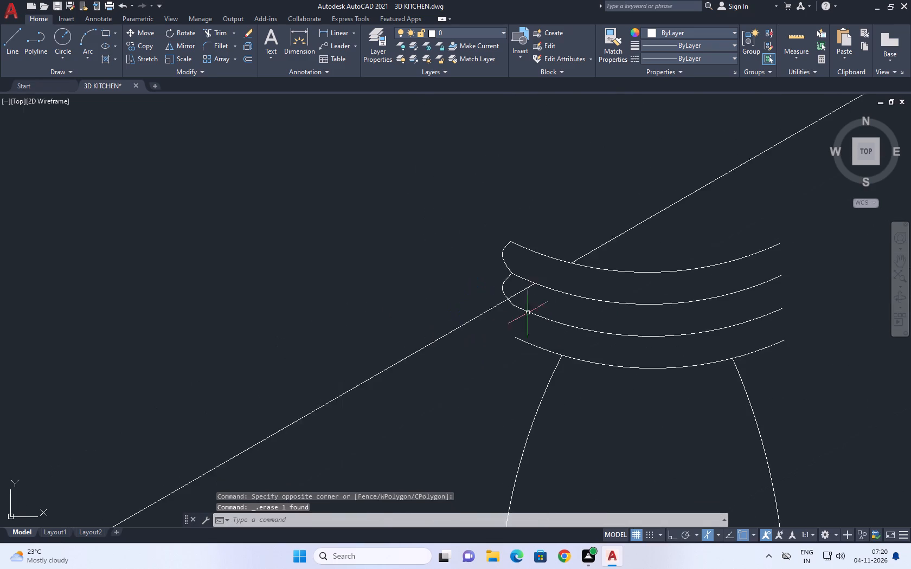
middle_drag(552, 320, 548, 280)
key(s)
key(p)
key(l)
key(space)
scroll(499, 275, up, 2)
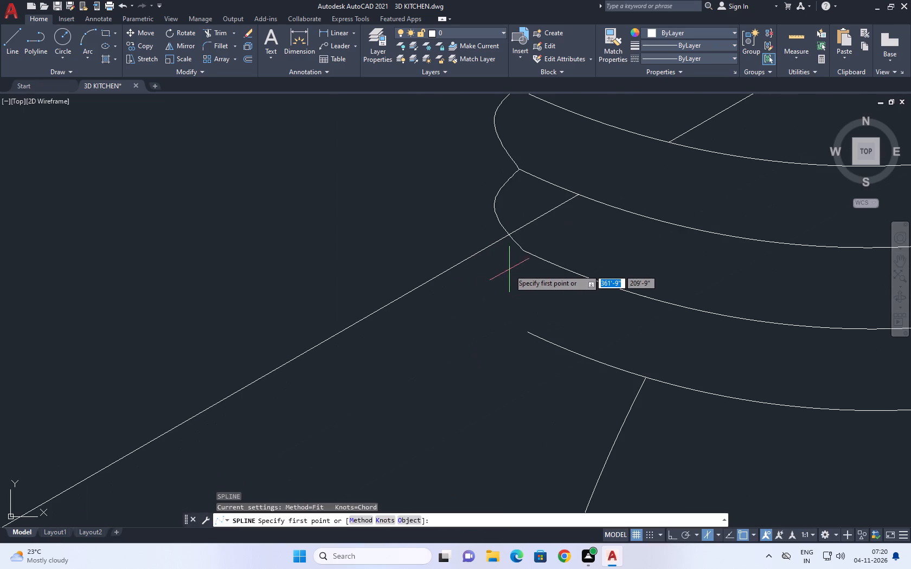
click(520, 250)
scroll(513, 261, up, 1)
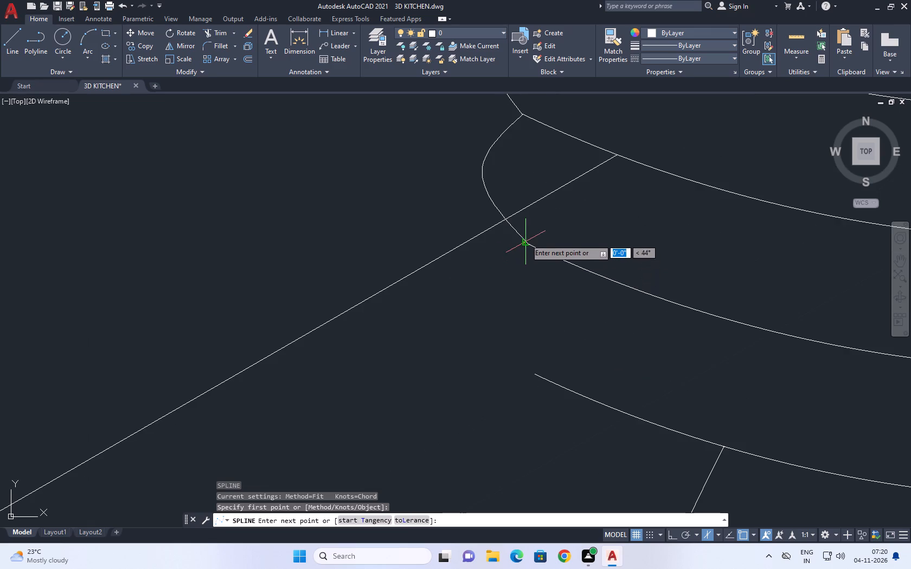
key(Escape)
Draw an outward-bulging three-point spline joining the left ends of the third and lowest neck arcs.
key(space)
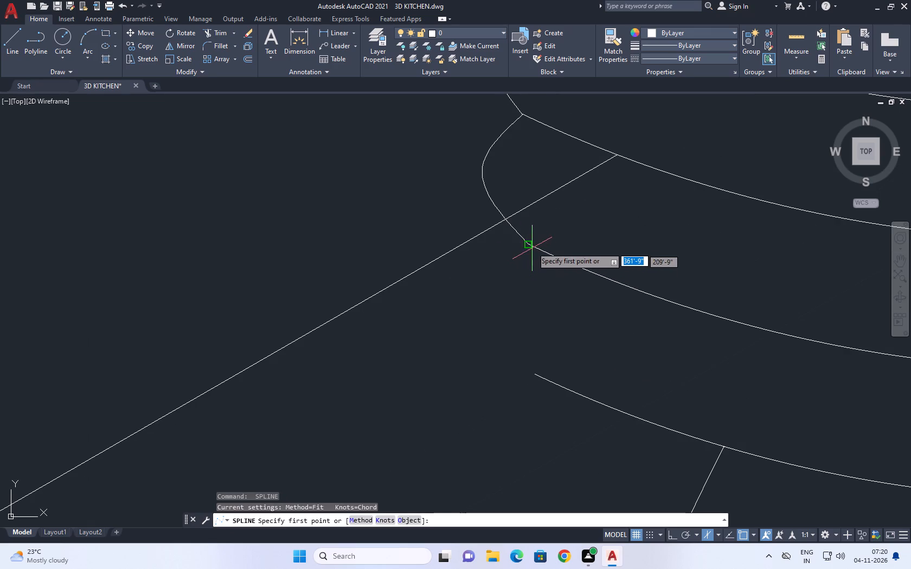
click(529, 245)
click(499, 268)
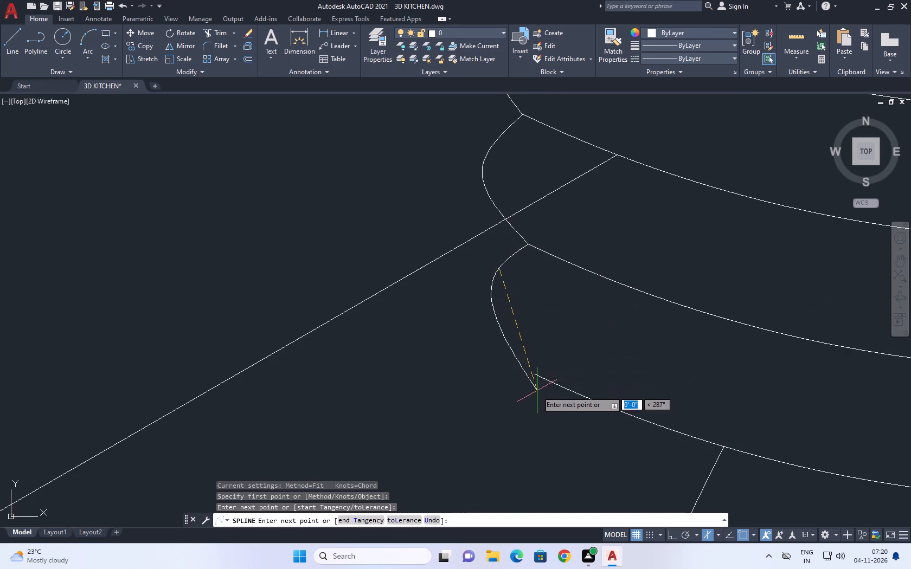
click(535, 376)
key(space)
Draw an outward-bulging three-point spline joining the right ends of the top two neck arcs.
scroll(519, 309, down, 3)
middle_drag(673, 315, 522, 315)
key(space)
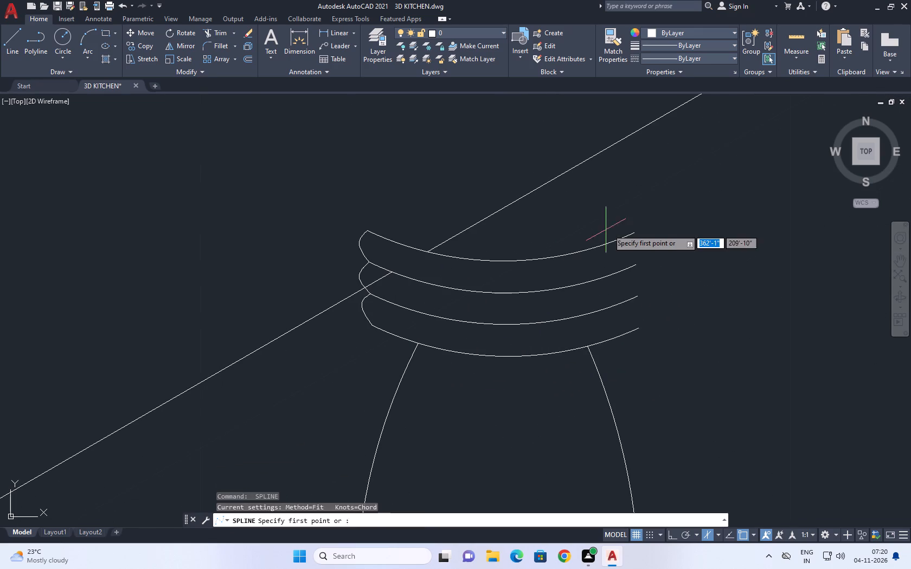
click(632, 237)
click(655, 234)
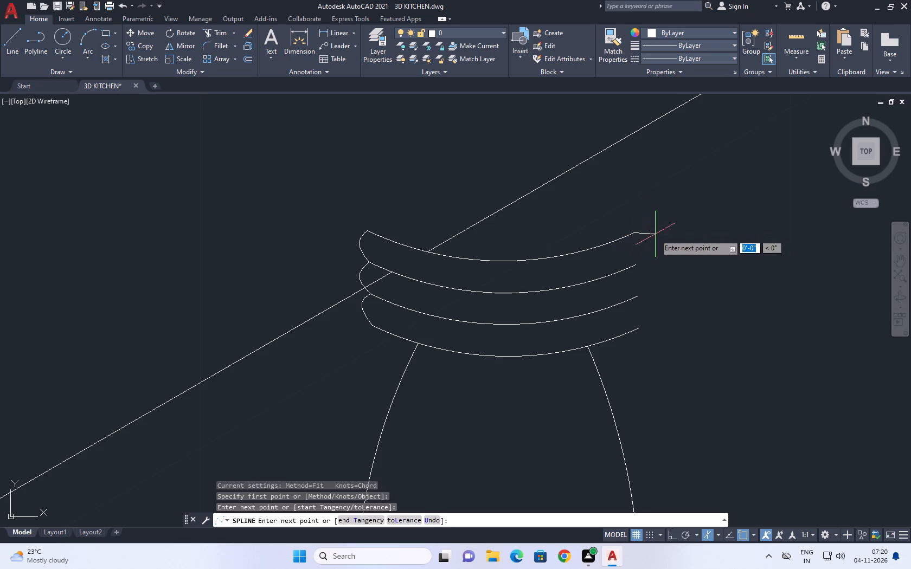
click(634, 265)
key(space)
Draw an outward-bulging three-point spline joining the right ends of the second and third neck arcs.
key(space)
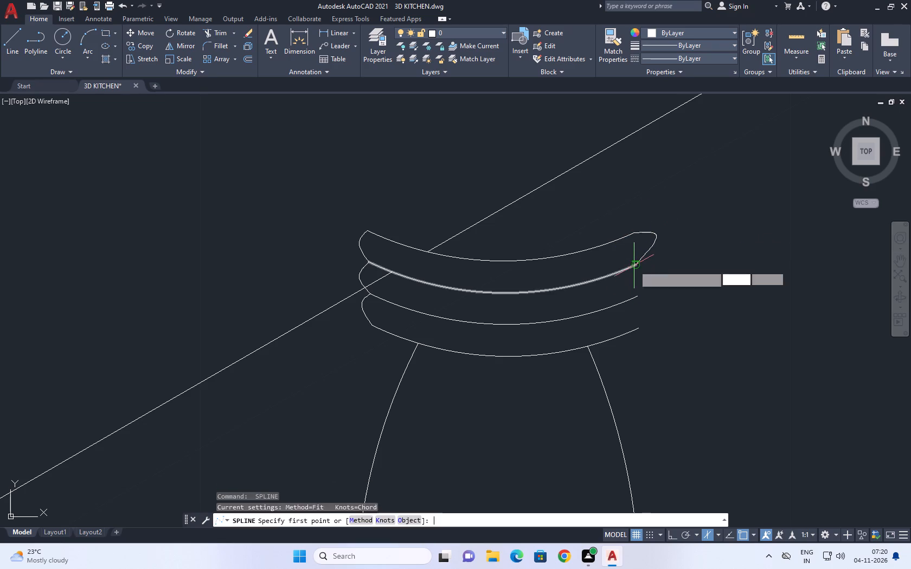
click(633, 266)
click(661, 273)
click(638, 298)
key(space)
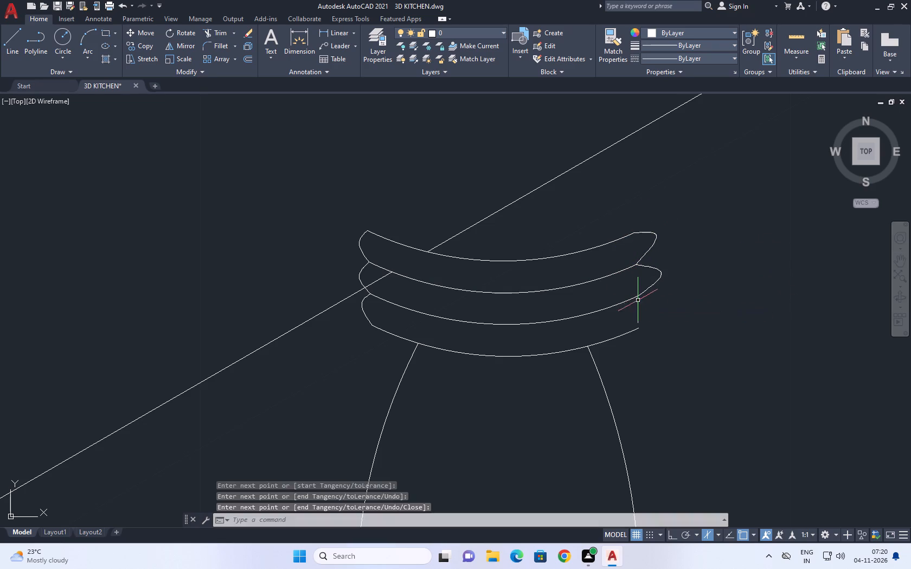
Draw an outward-bulging three-point spline joining the right ends of the third and lowest neck arcs.
key(space)
click(637, 295)
click(650, 299)
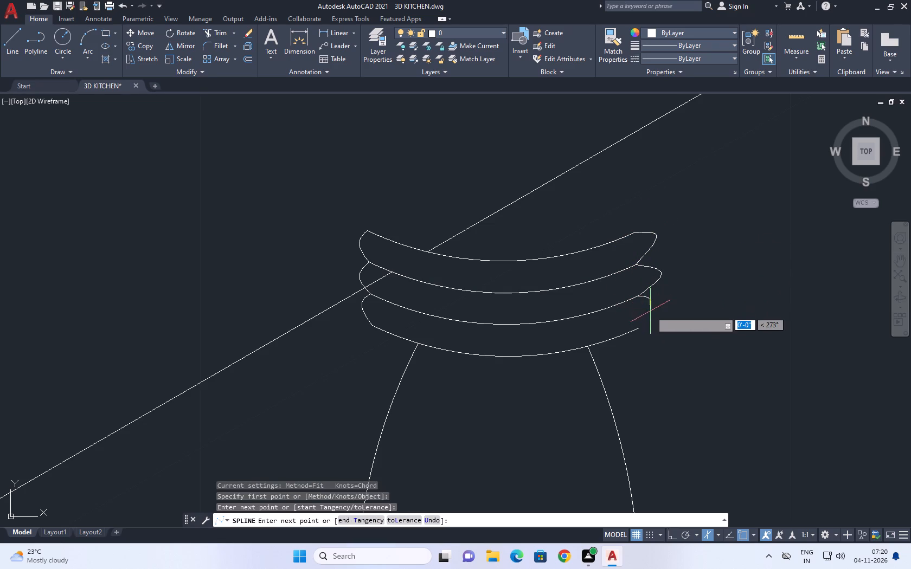
click(638, 328)
key(space)
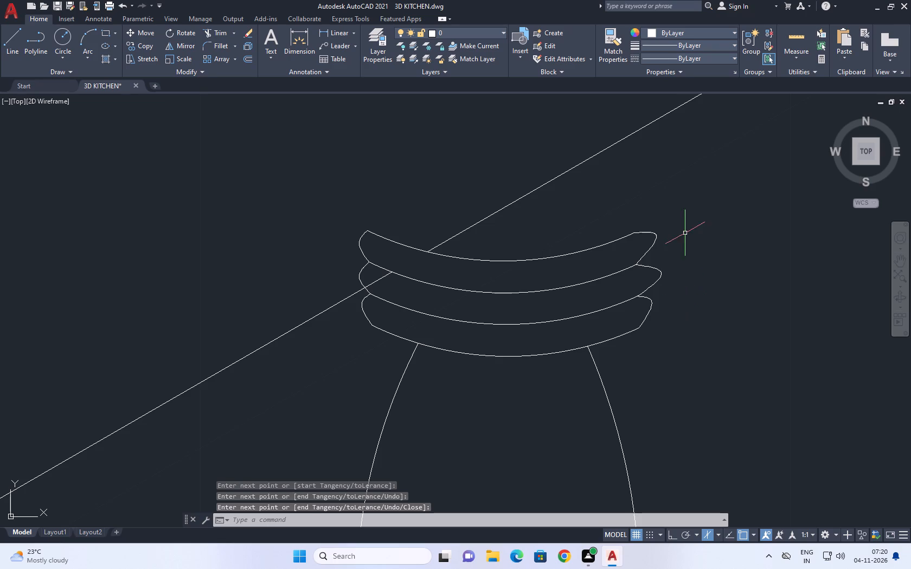
Stretch the middle fit points of the top and middle right-end splines inward to reduce their bulge.
drag(685, 230, 673, 254)
click(647, 282)
scroll(657, 275, up, 2)
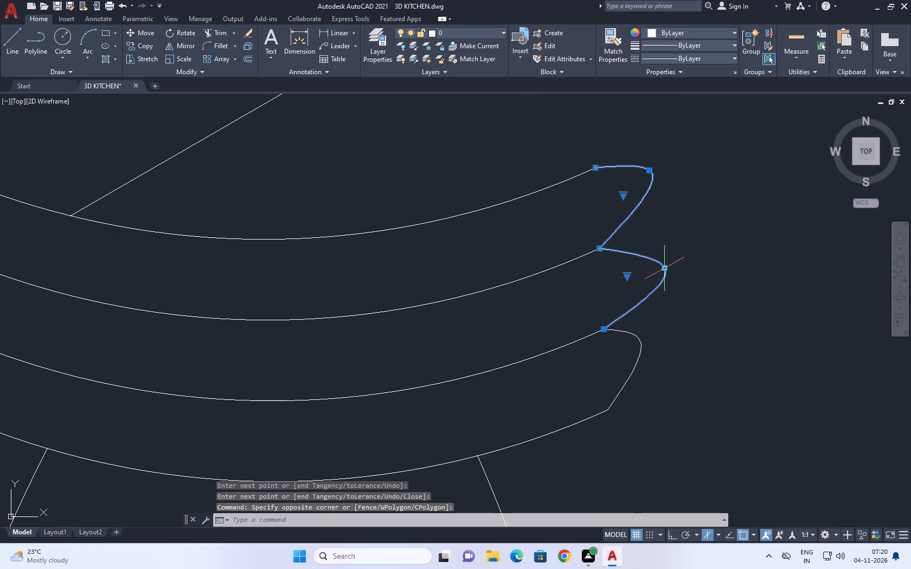
click(665, 270)
click(645, 274)
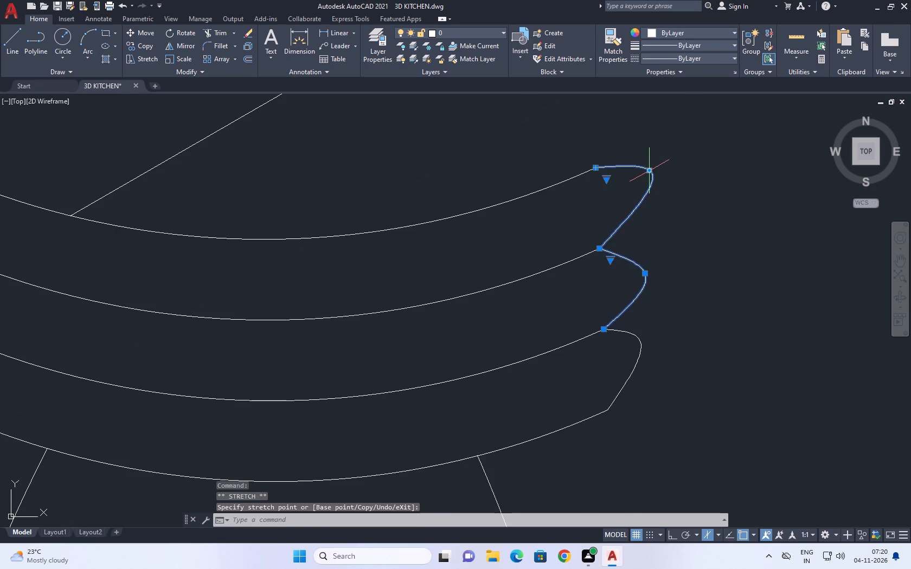
click(647, 171)
click(626, 185)
scroll(699, 220, down, 4)
key(Escape)
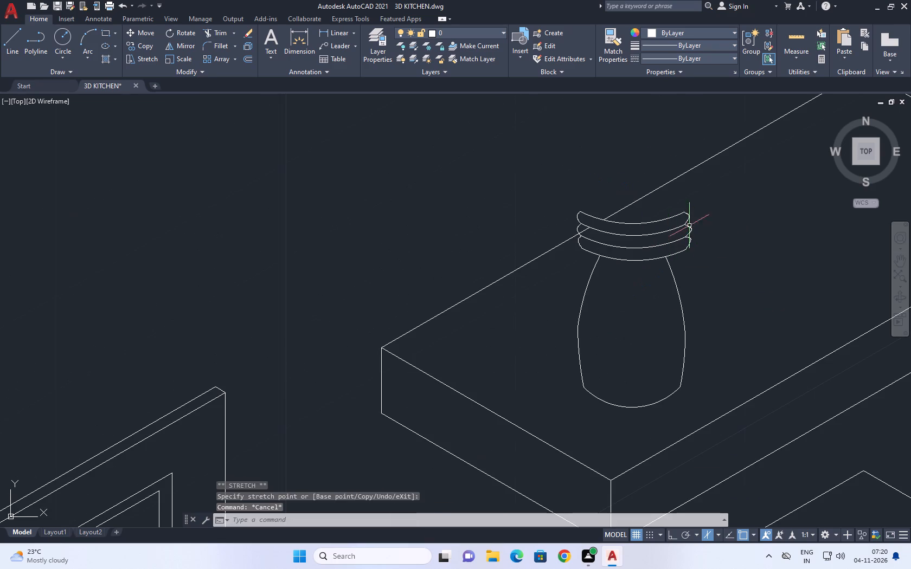
Trim the piece of the shelf's back edge that lies inside the middle neck band at its left end.
middle_drag(691, 225, 660, 223)
click(224, 33)
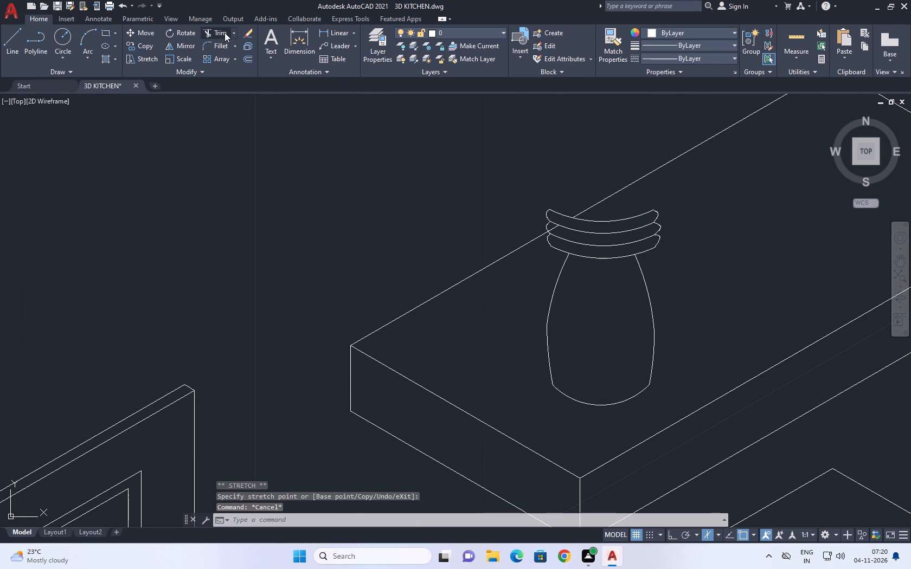
scroll(560, 233, up, 2)
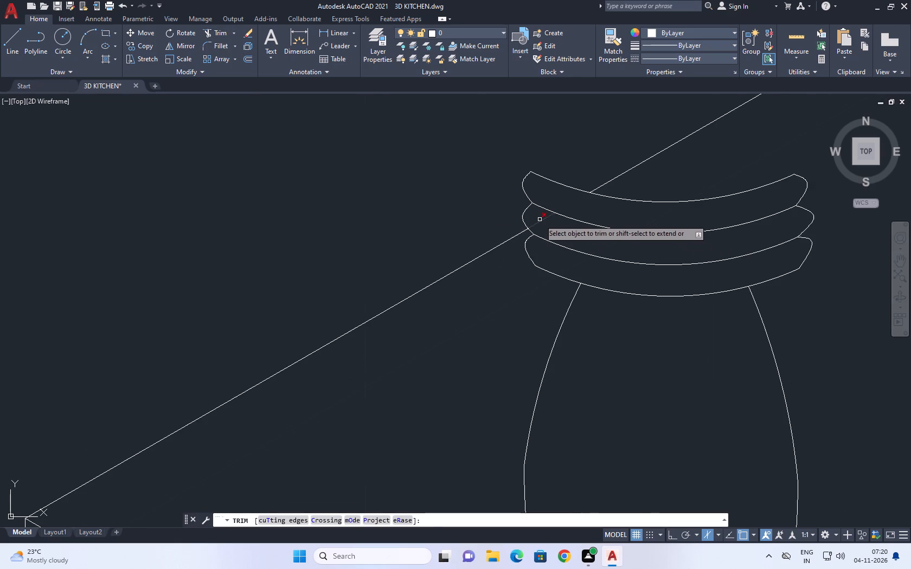
click(540, 219)
right_click(319, 132)
click(370, 155)
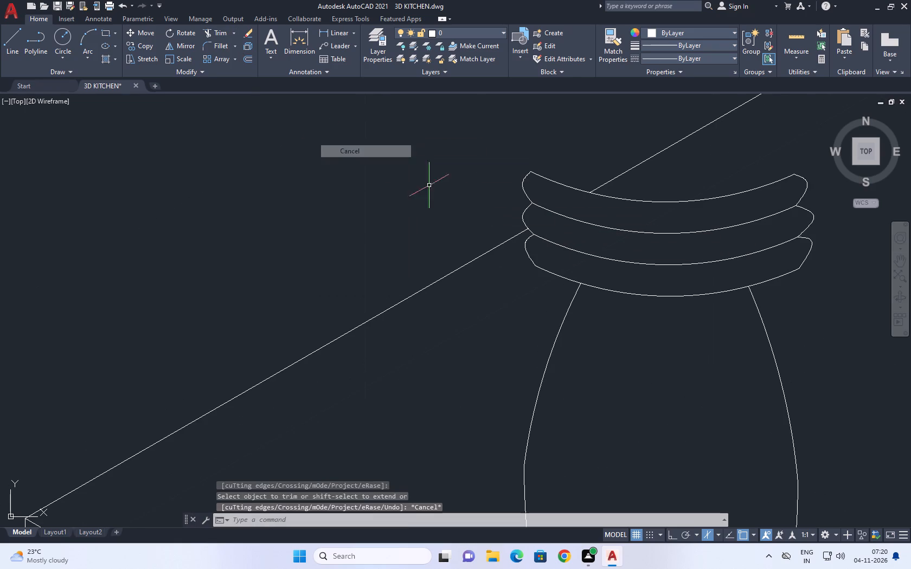
Draw an upward-bowing three-point arc between both ends of the top neck arc to form the vessel mouth's back rim.
scroll(475, 228, down, 3)
middle_drag(658, 275, 542, 211)
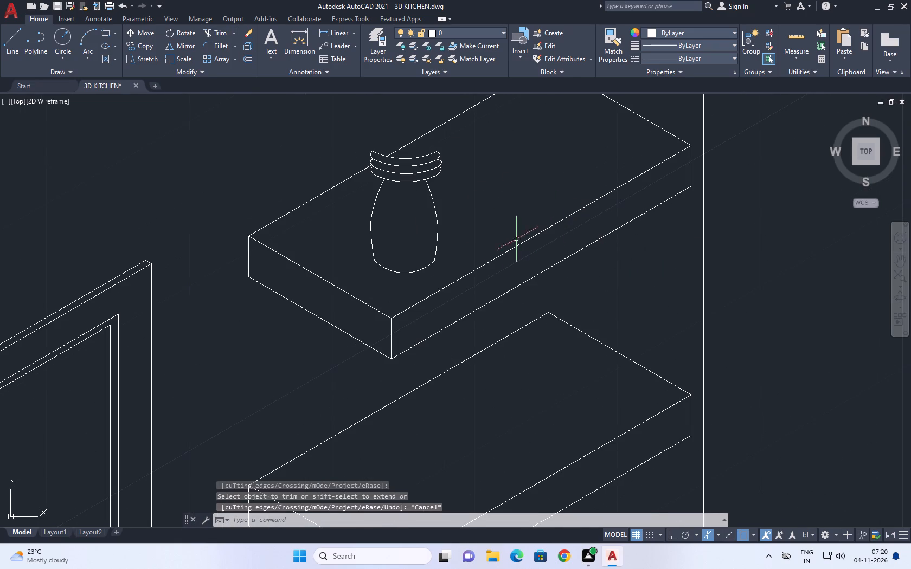
scroll(497, 221, down, 2)
middle_drag(493, 197, 487, 243)
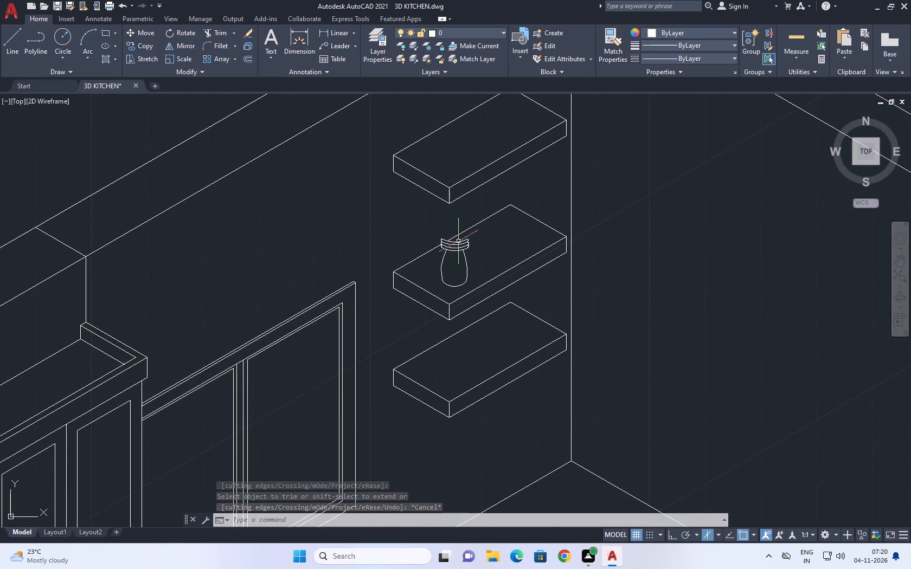
scroll(450, 244, up, 3)
middle_drag(446, 237, 451, 245)
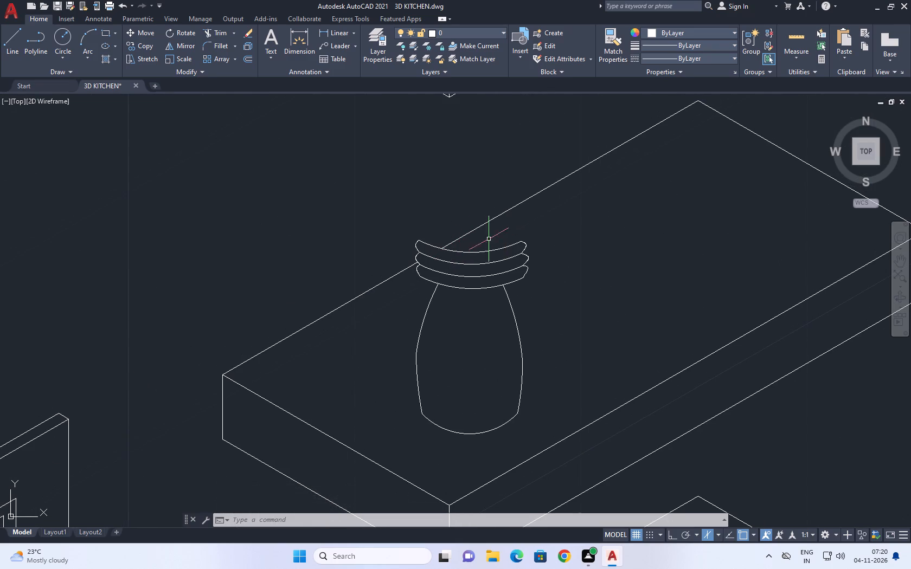
key(a)
key(space)
scroll(422, 240, up, 2)
click(425, 249)
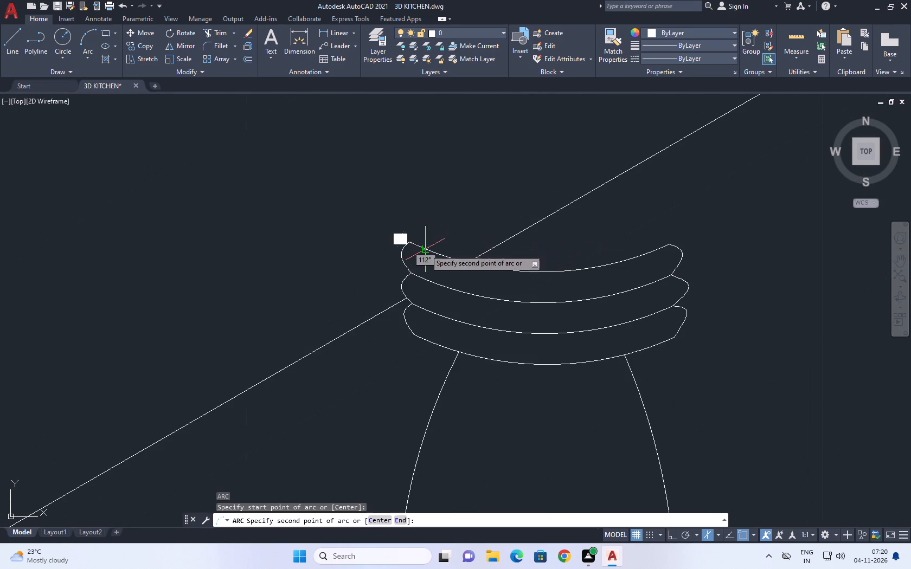
click(501, 232)
click(649, 249)
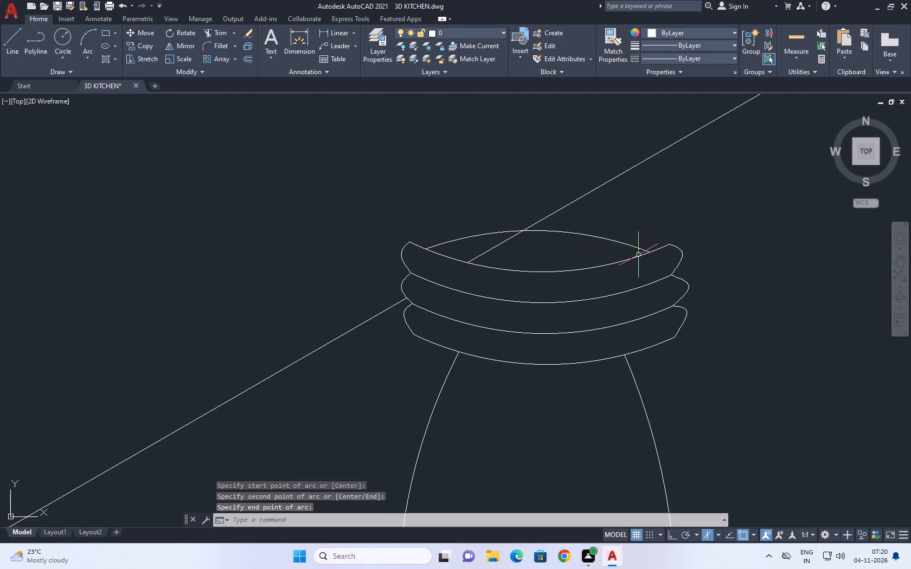
Trim the part of the shelf's back edge that runs inside the vessel's mouth.
key(t)
key(r)
key(space)
click(493, 241)
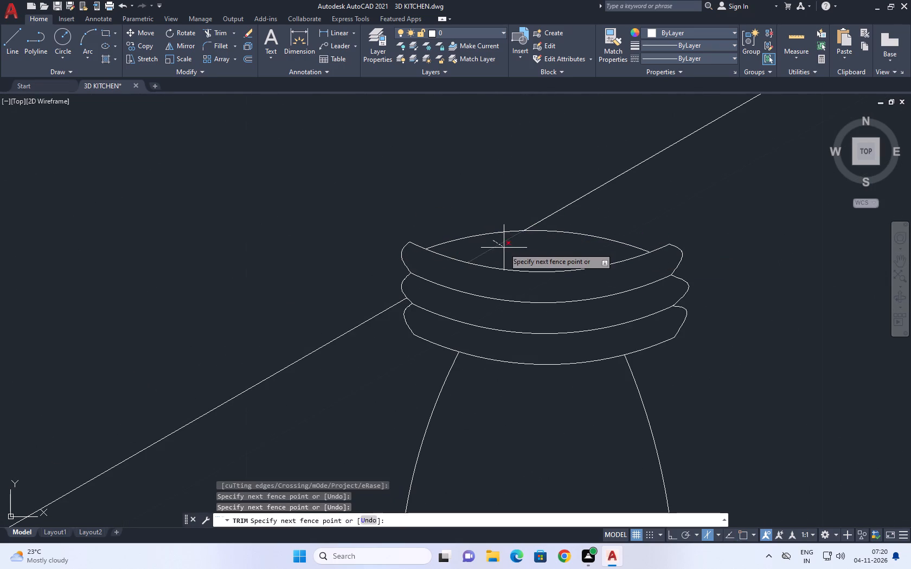
click(506, 249)
scroll(510, 233, down, 3)
key(space)
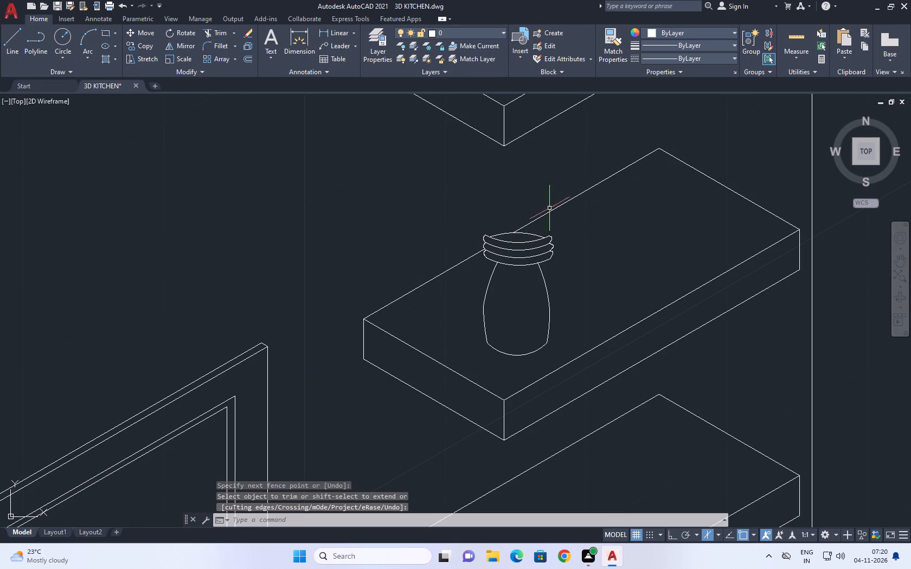
scroll(529, 0, down, 1)
scroll(564, 177, down, 1)
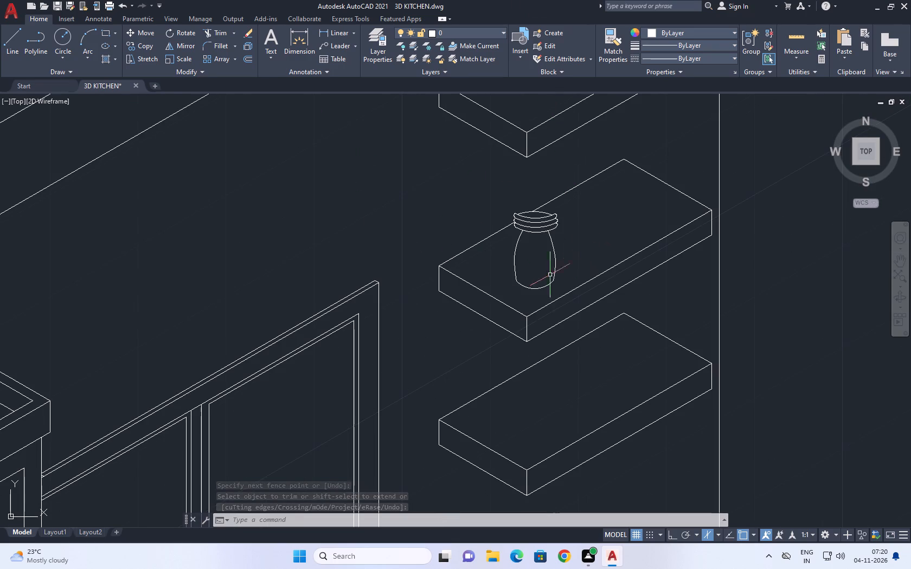
Draw a near-vertical three-point arc on the middle shelf beside the ribbed-neck vessel as the second vessel's left side.
middle_drag(491, 289, 435, 290)
key(a)
key(space)
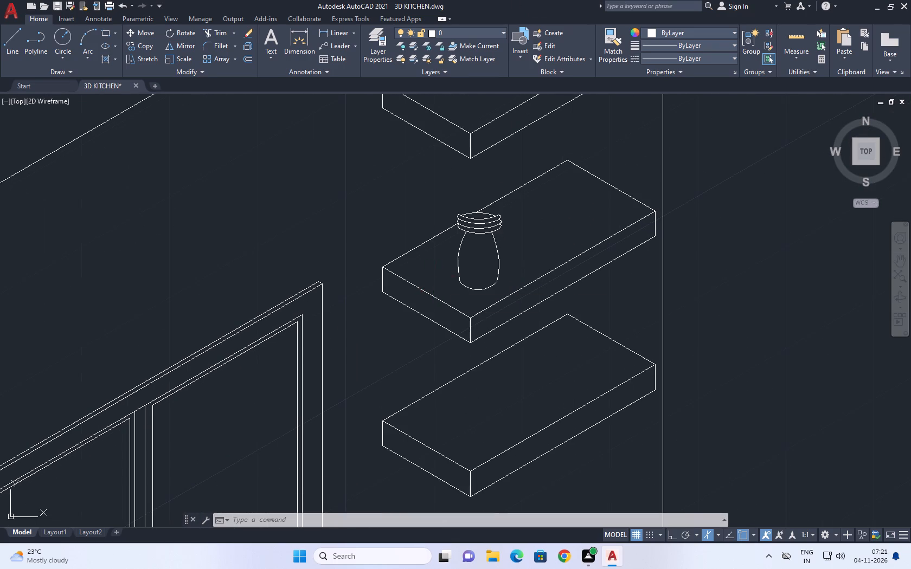
scroll(520, 232, up, 2)
click(516, 253)
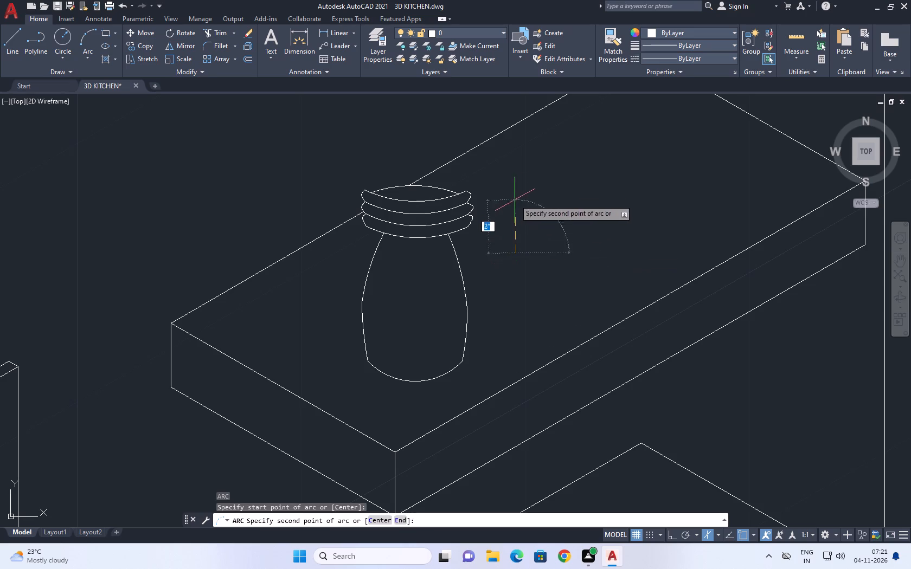
click(515, 203)
click(518, 156)
Copy the new side arc about 2 inches to the right to form the second vessel's other side.
scroll(517, 173, up, 2)
click(518, 198)
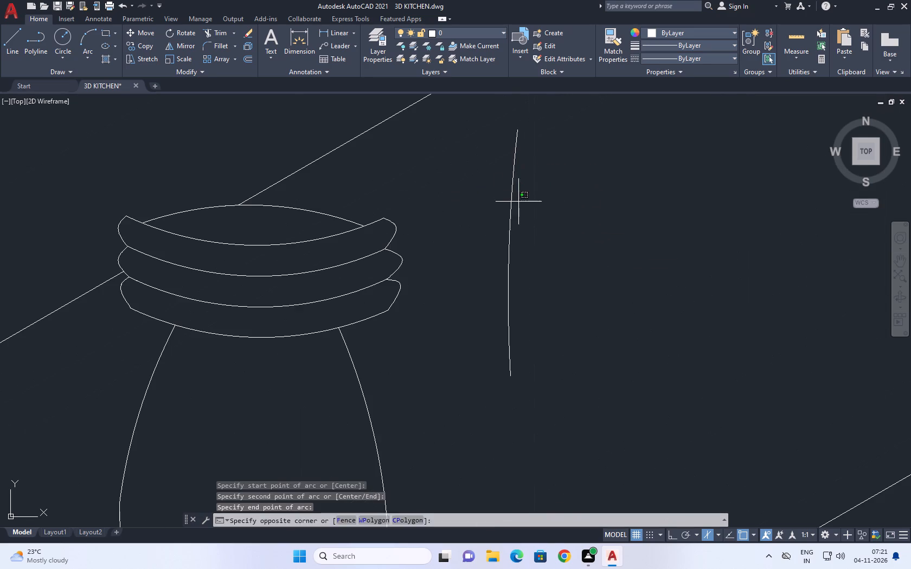
drag(503, 198, 503, 207)
scroll(531, 228, down, 2)
middle_drag(580, 229, 559, 236)
key(c)
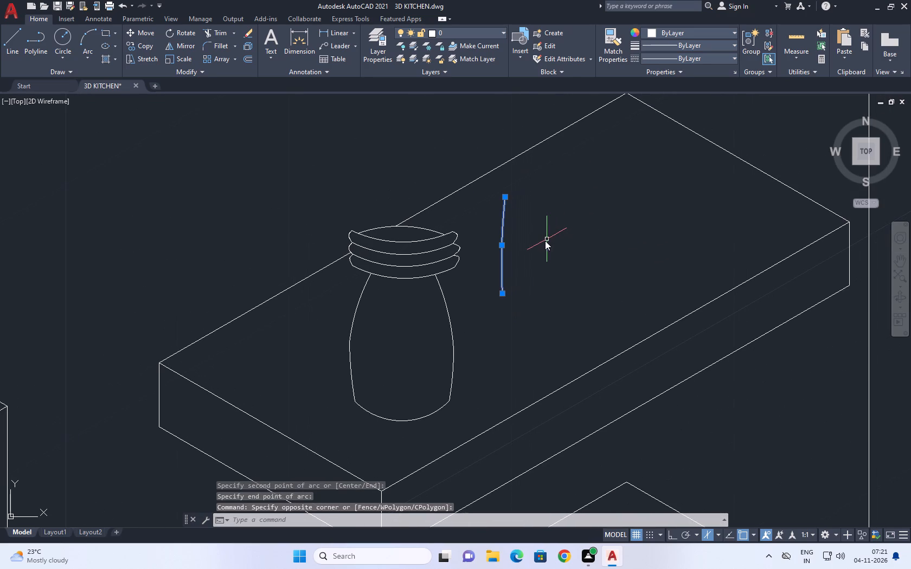
key(o)
key(space)
click(521, 280)
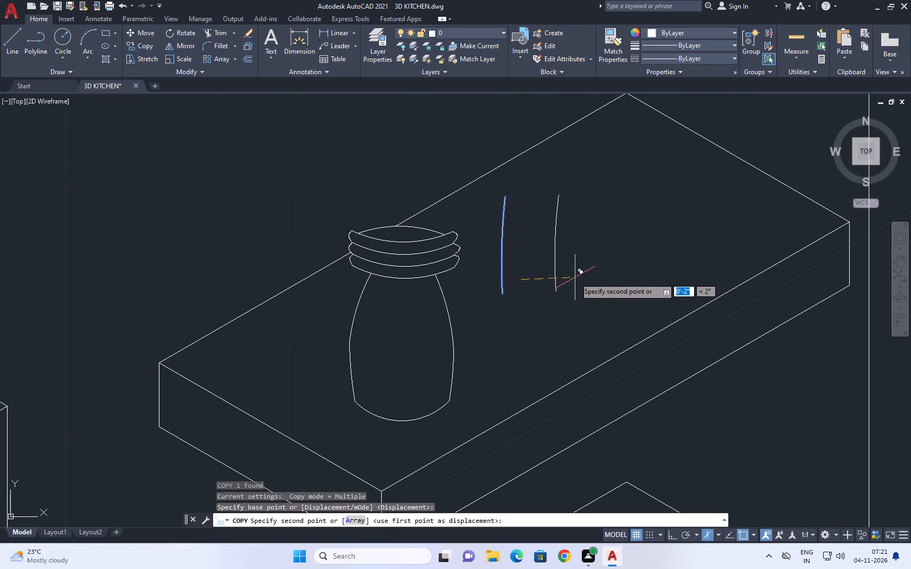
click(573, 277)
key(Escape)
Stretch the midpoint of the copied arc outward so it bows to the right, opposite to the original arc.
click(549, 225)
click(554, 249)
click(559, 231)
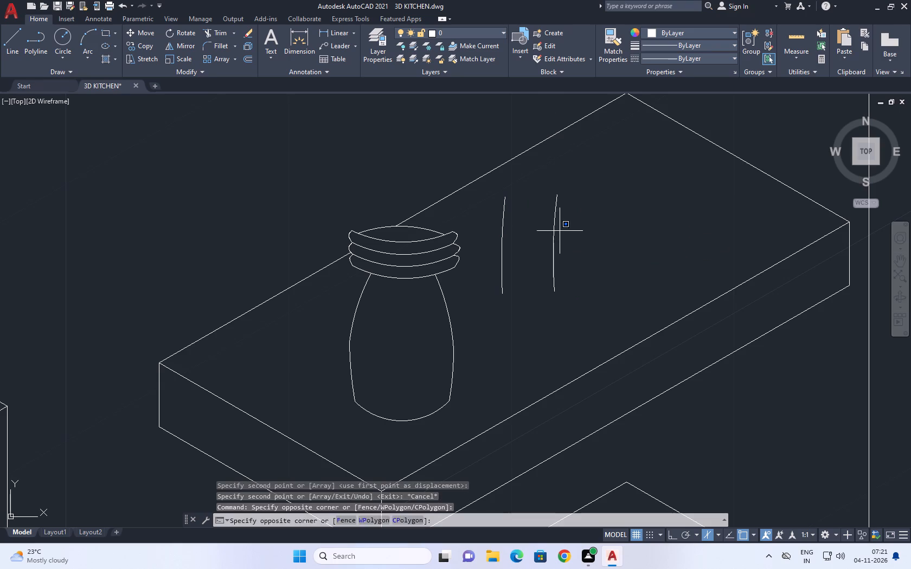
click(550, 240)
click(552, 243)
click(563, 240)
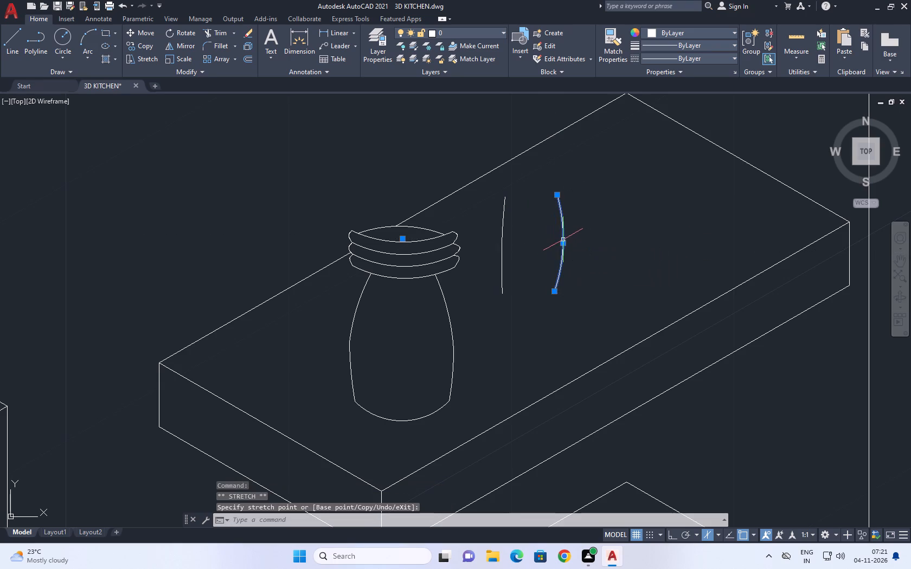
click(563, 242)
click(555, 242)
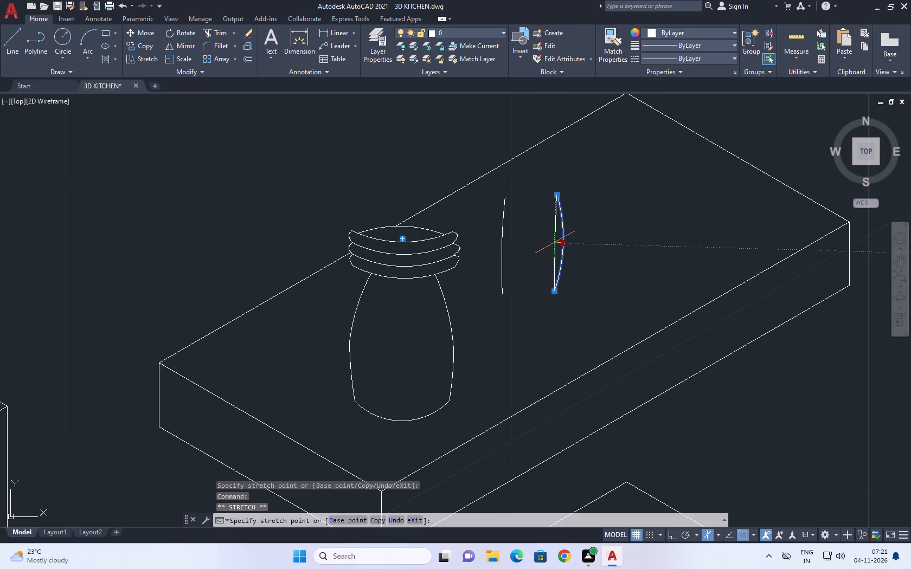
click(555, 242)
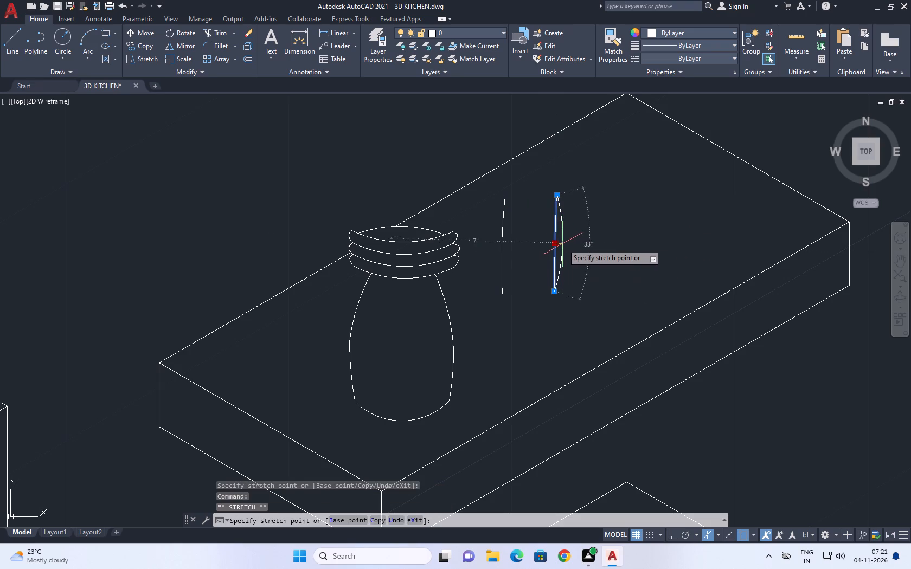
click(561, 244)
Stretch the midpoint of the left side arc slightly outward to increase its bulge.
click(508, 236)
drag(498, 246, 496, 251)
scroll(501, 248, up, 2)
click(502, 243)
click(494, 242)
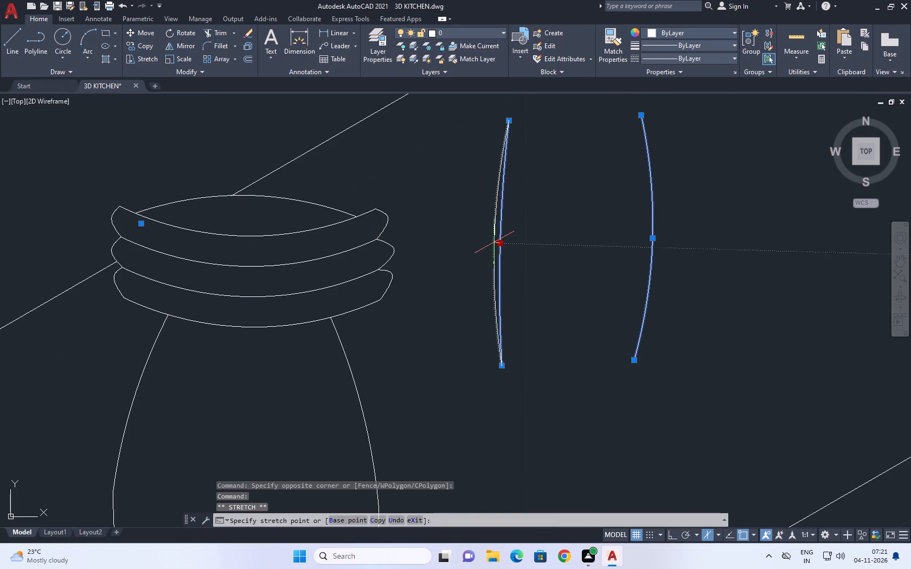
key(Escape)
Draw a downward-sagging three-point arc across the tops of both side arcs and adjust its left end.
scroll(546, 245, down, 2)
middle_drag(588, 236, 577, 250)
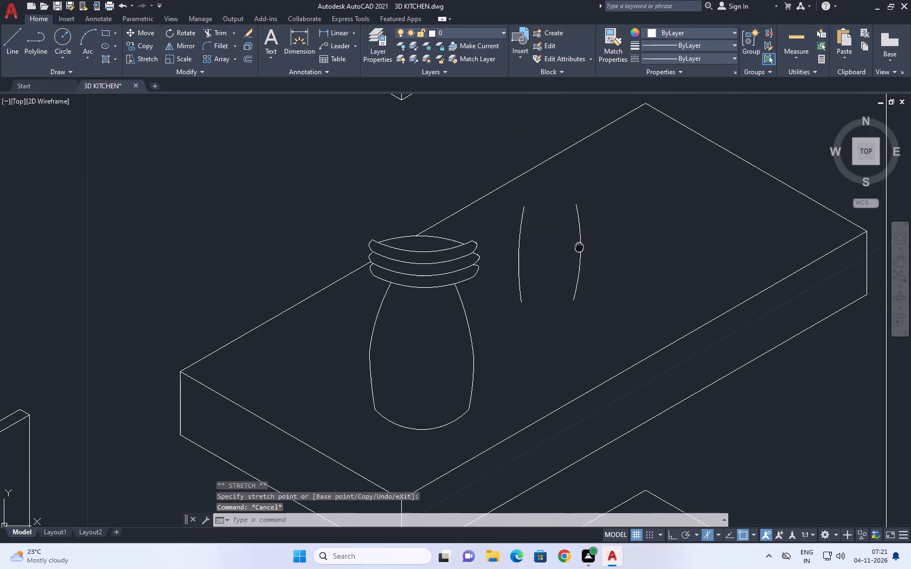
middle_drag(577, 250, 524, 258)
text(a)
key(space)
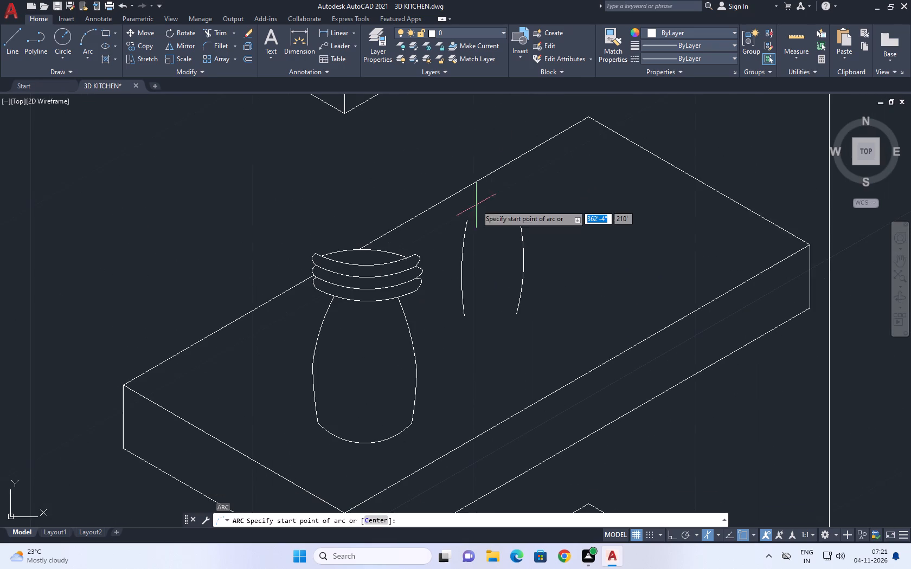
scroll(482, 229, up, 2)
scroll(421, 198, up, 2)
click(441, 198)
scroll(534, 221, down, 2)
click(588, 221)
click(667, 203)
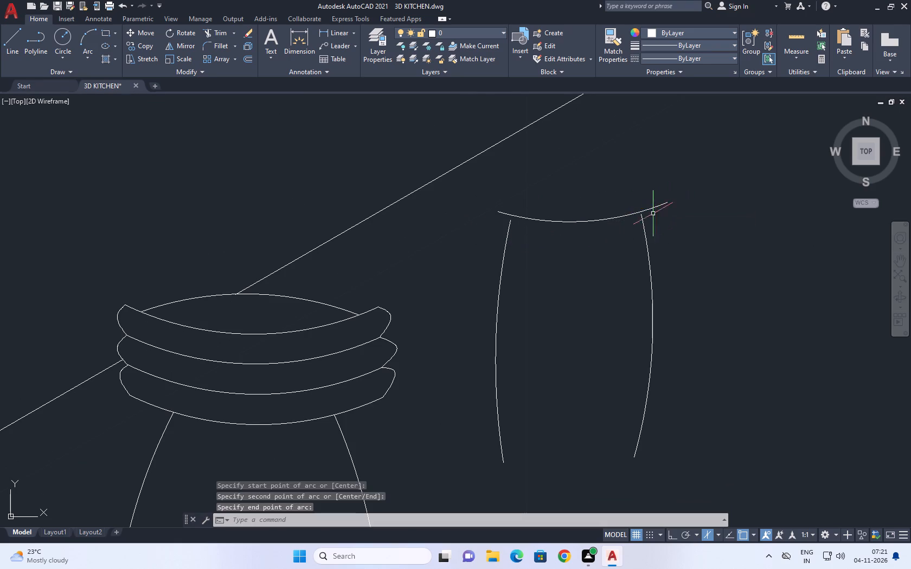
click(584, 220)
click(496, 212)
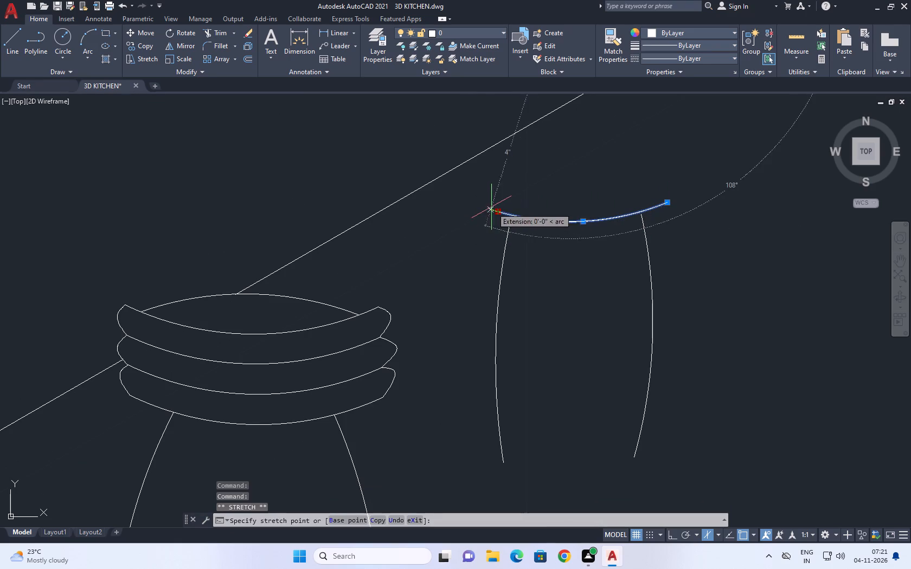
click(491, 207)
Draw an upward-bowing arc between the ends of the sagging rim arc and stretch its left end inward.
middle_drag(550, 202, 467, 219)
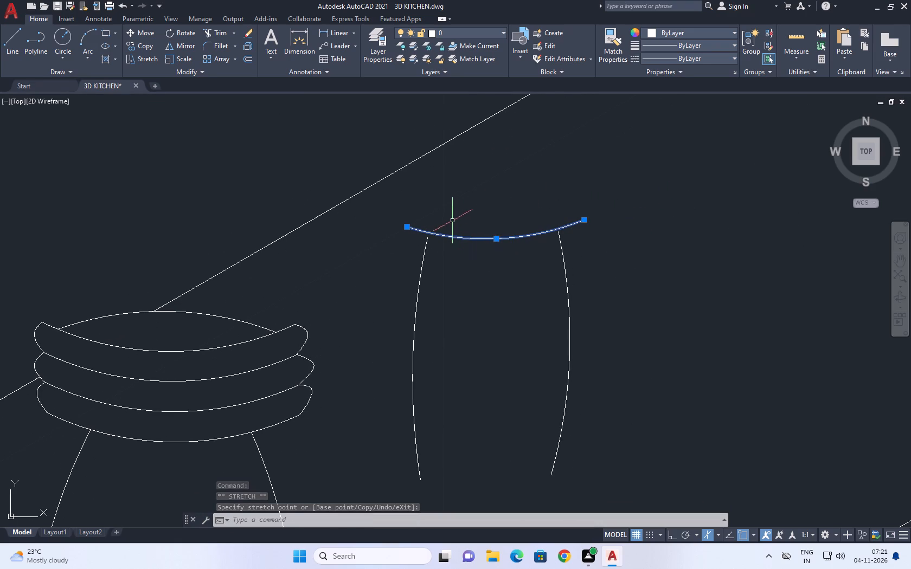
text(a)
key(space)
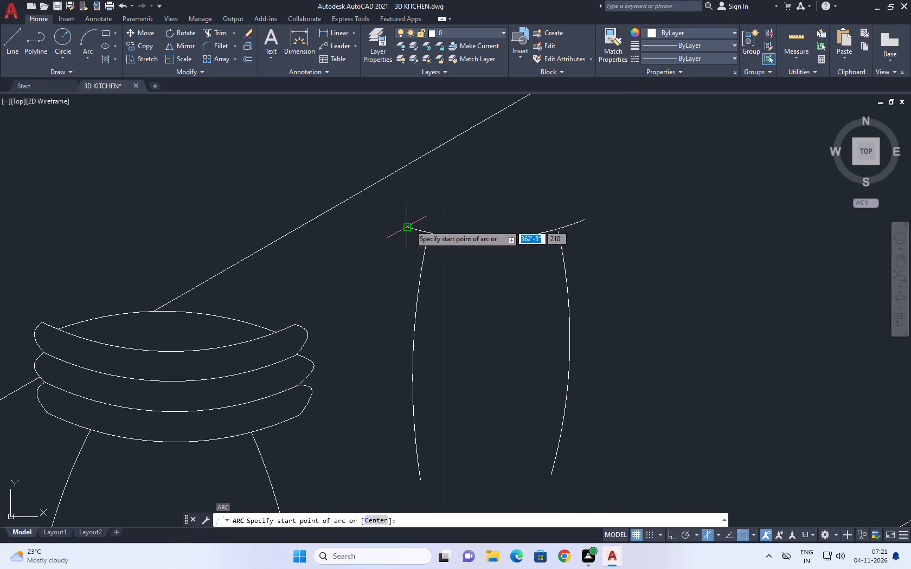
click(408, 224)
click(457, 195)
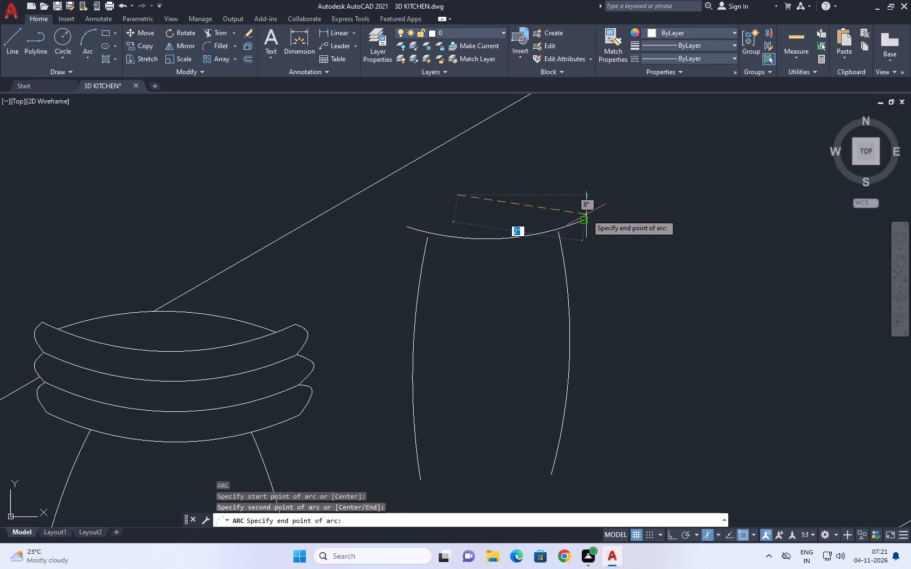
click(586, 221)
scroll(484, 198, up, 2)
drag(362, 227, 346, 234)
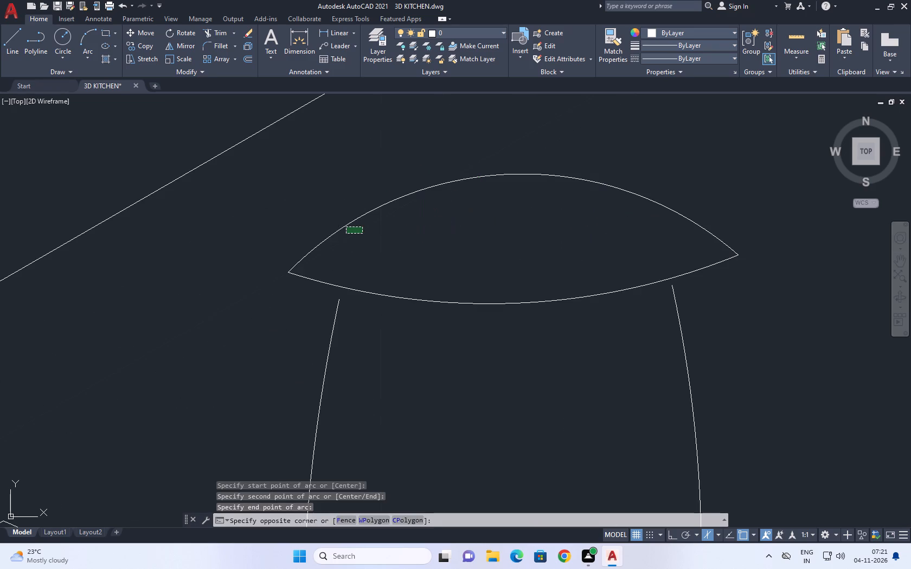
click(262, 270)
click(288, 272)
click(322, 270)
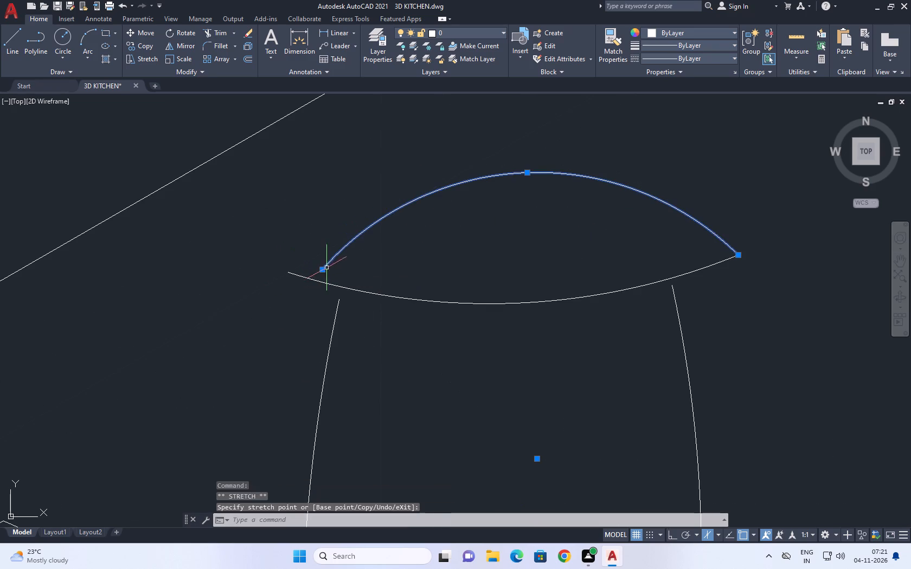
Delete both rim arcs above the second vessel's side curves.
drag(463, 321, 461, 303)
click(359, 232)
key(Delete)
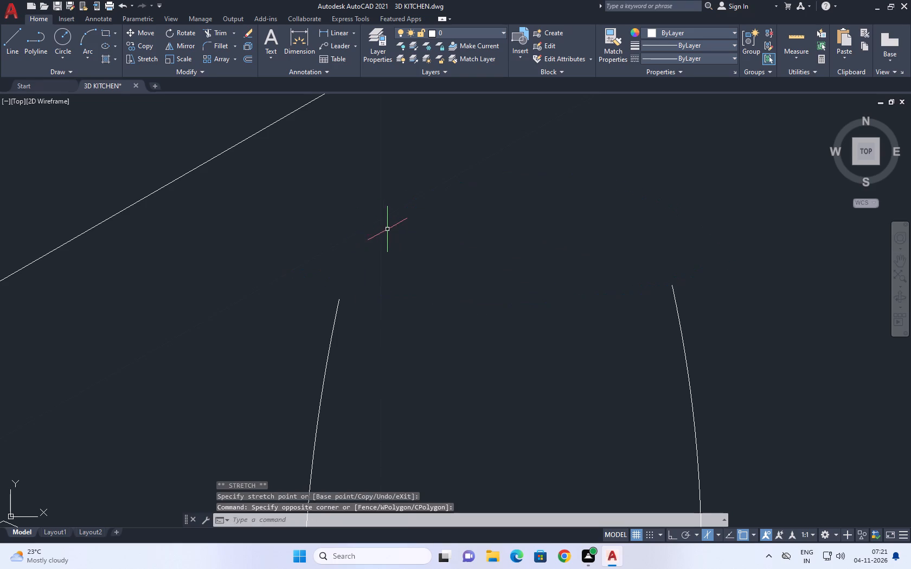
Draw a flat axis-end ellipse between the top ends of the two side arcs as the second vessel's mouth.
click(111, 47)
click(114, 52)
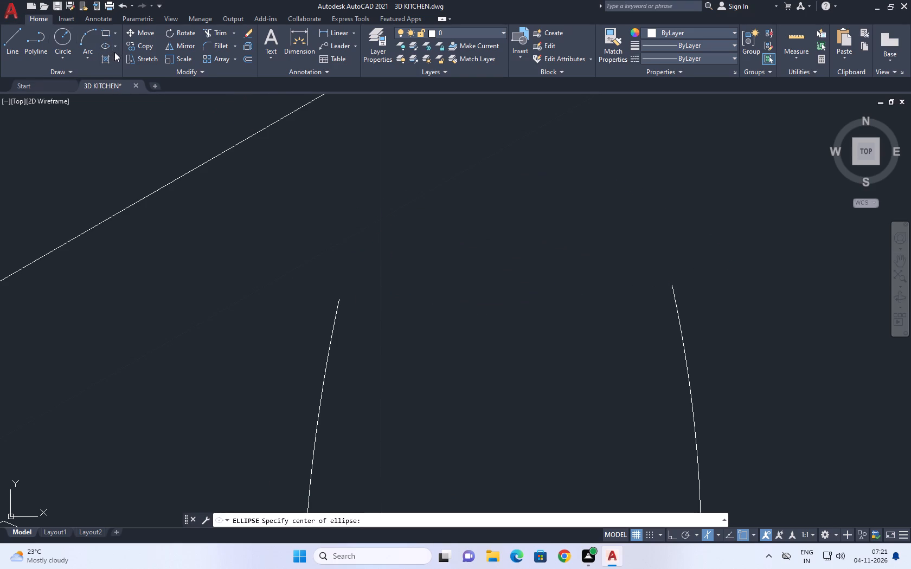
click(115, 48)
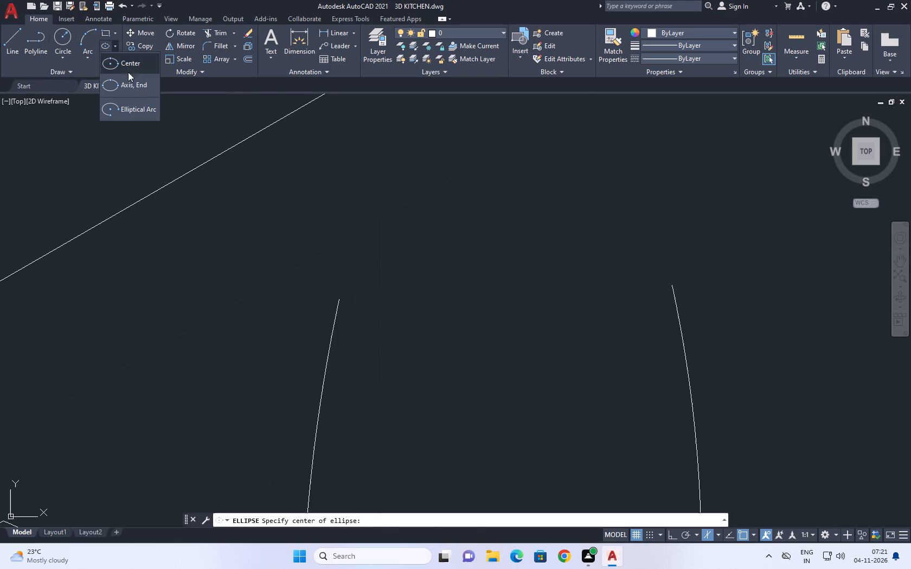
click(128, 87)
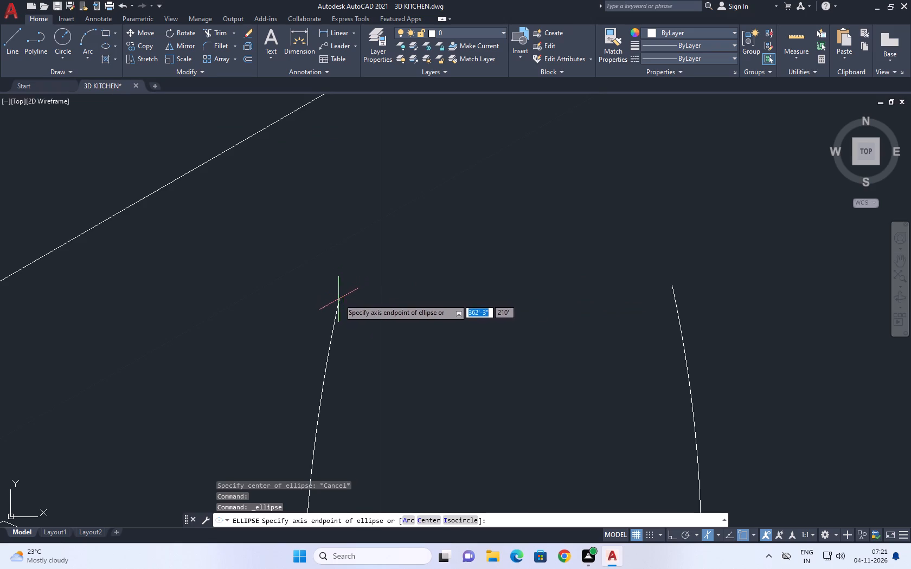
drag(339, 298, 356, 295)
click(673, 284)
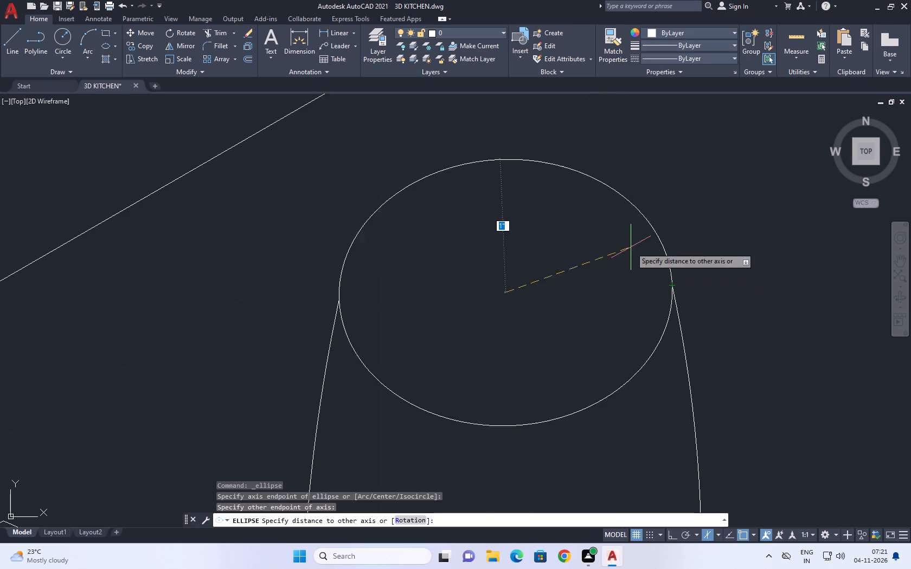
click(461, 292)
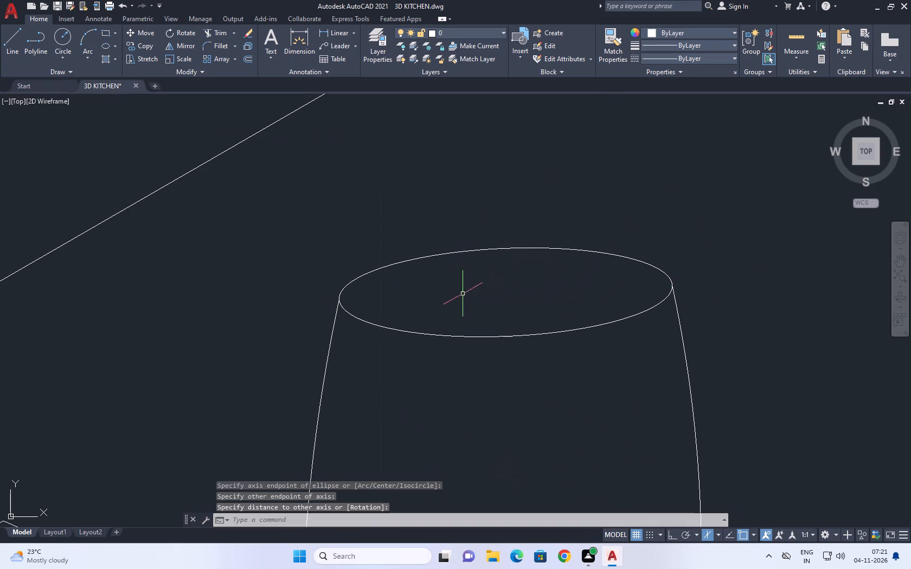
drag(551, 361, 549, 352)
click(530, 312)
scroll(533, 312, down, 3)
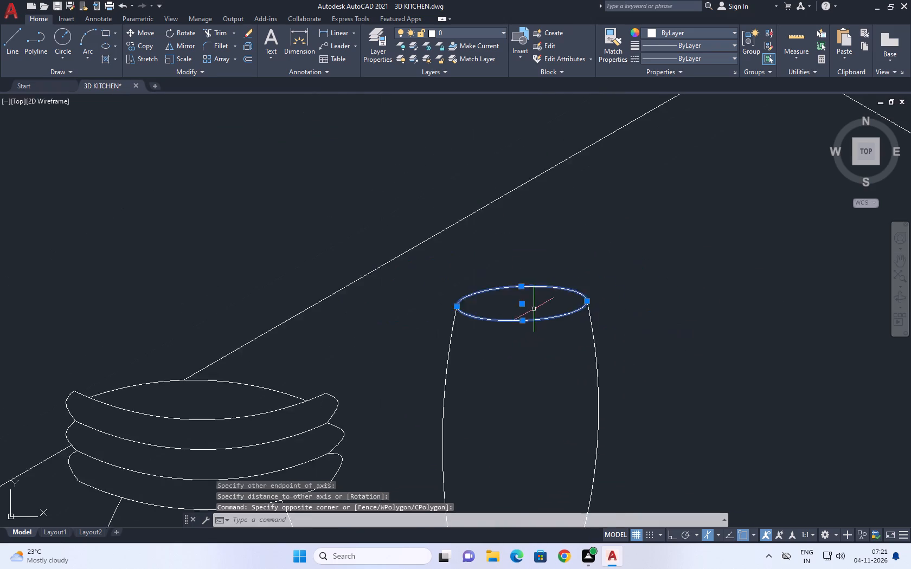
scroll(534, 308, down, 2)
key(Escape)
Offset the mouth ellipse outward by 0.5 to form the second vessel's outer rim.
scroll(543, 307, up, 3)
click(516, 300)
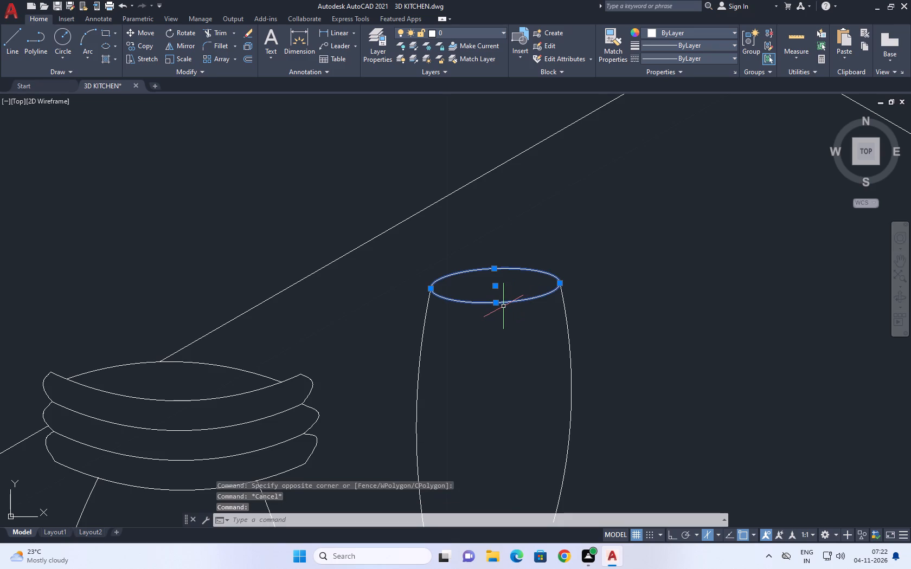
text(o)
key(space)
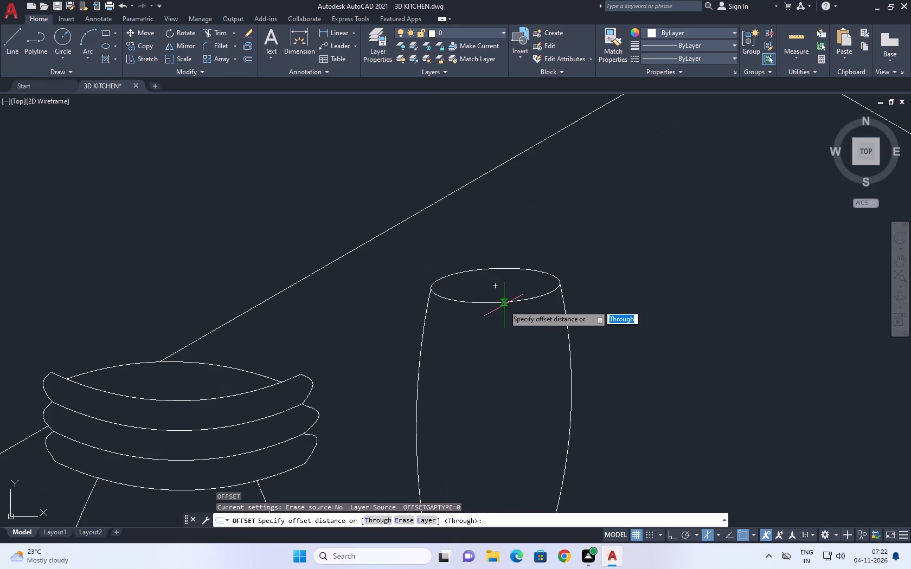
key(0)
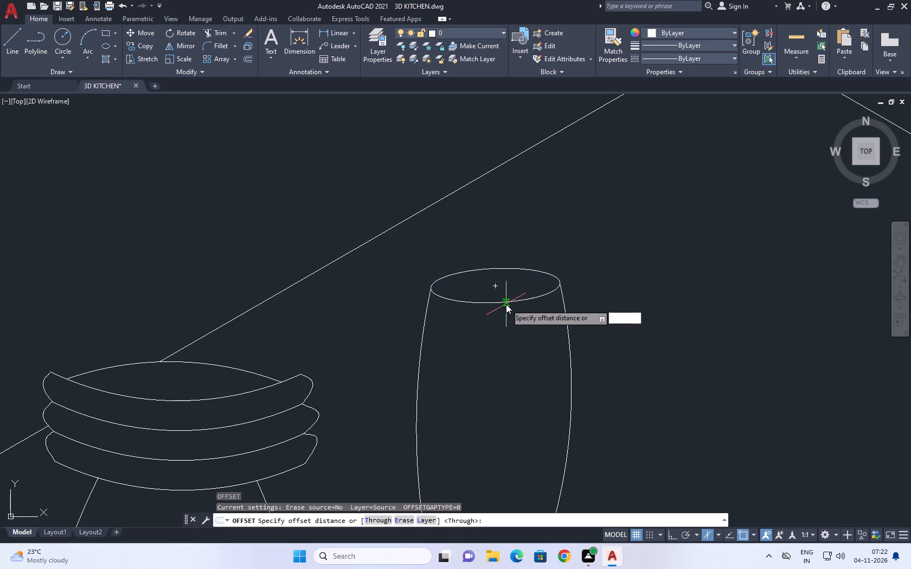
key(period)
text(5)
key(space)
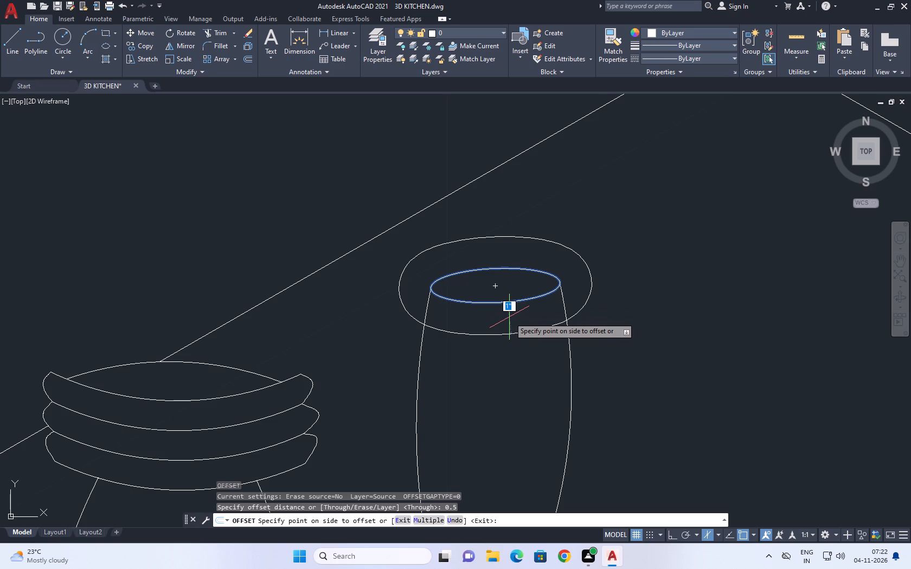
click(509, 317)
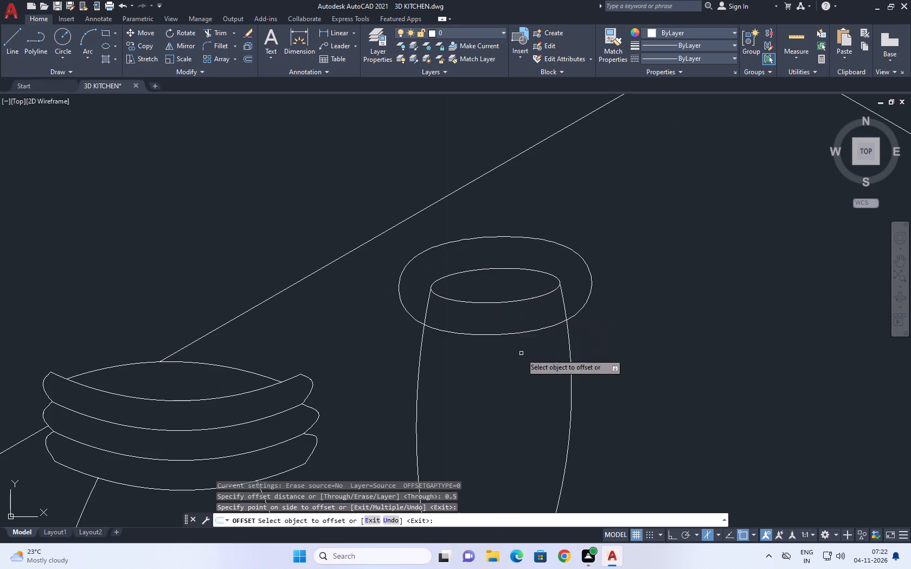
key(Escape)
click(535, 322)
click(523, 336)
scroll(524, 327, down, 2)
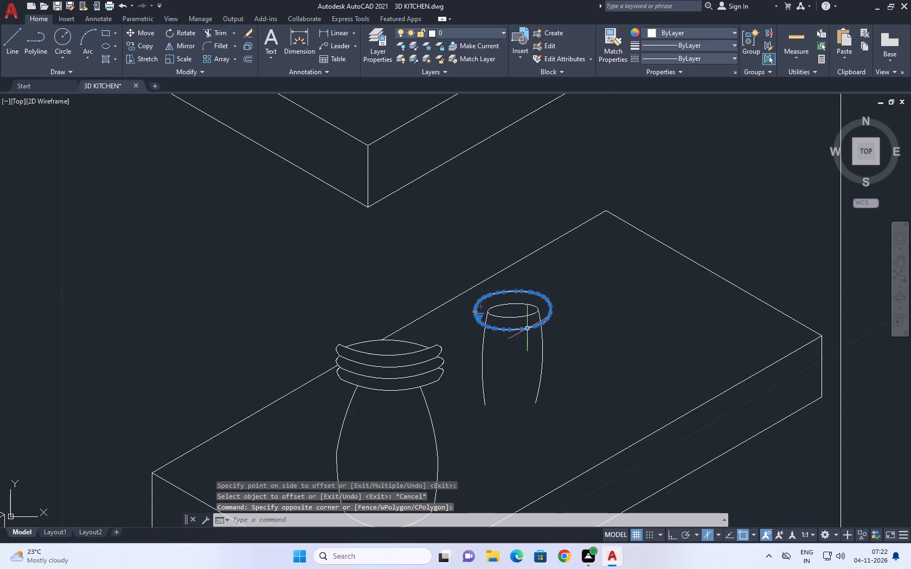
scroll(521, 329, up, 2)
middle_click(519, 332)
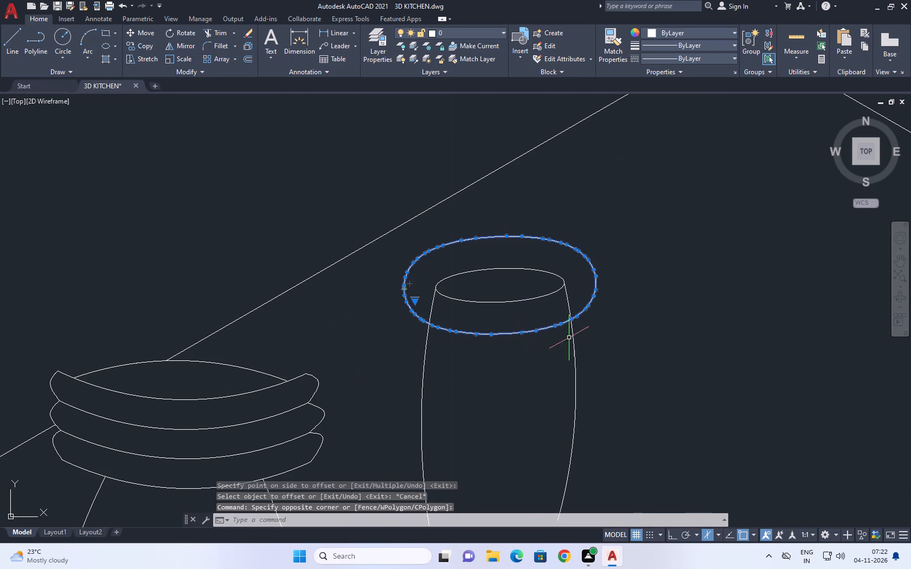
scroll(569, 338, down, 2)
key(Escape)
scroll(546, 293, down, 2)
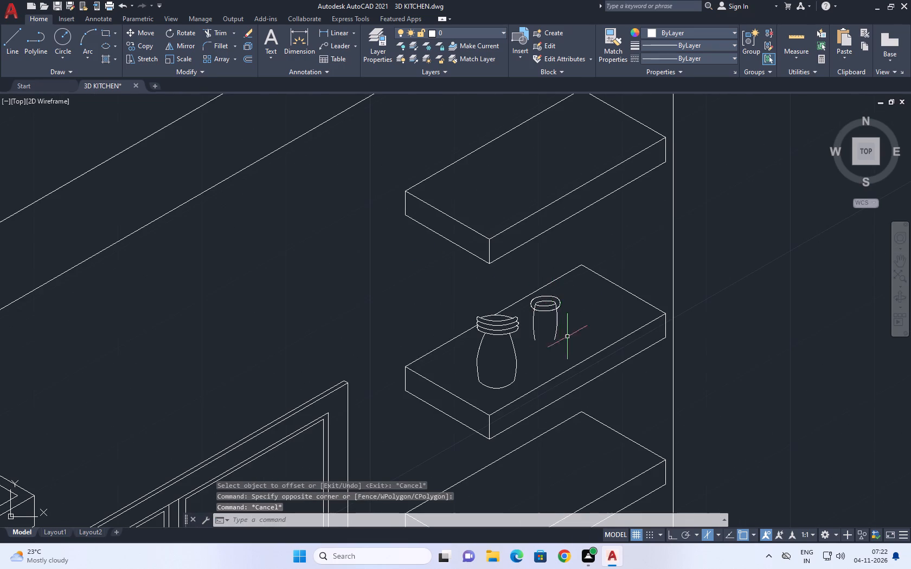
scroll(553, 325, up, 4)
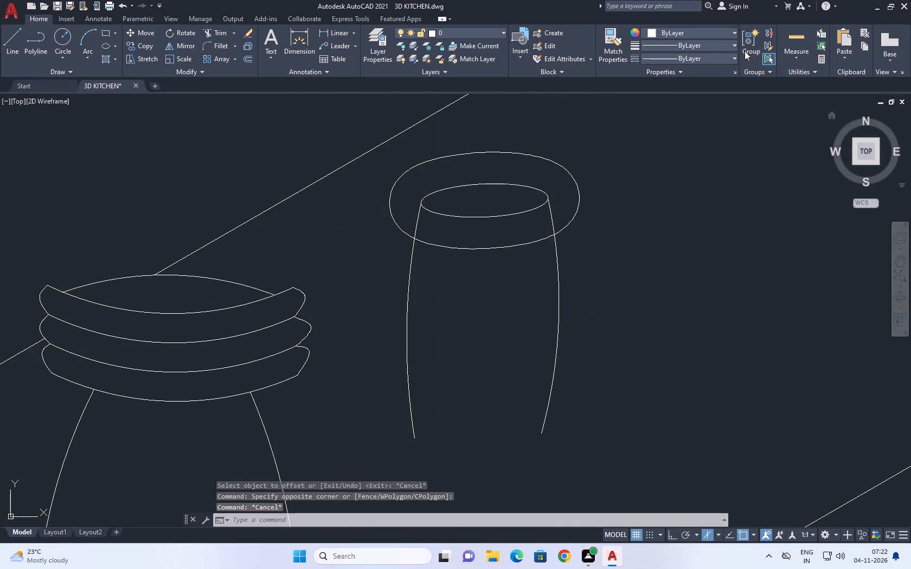
Delete the offset outer rim ellipse around the second vessel's mouth.
click(586, 226)
click(570, 195)
right_click(598, 201)
click(624, 288)
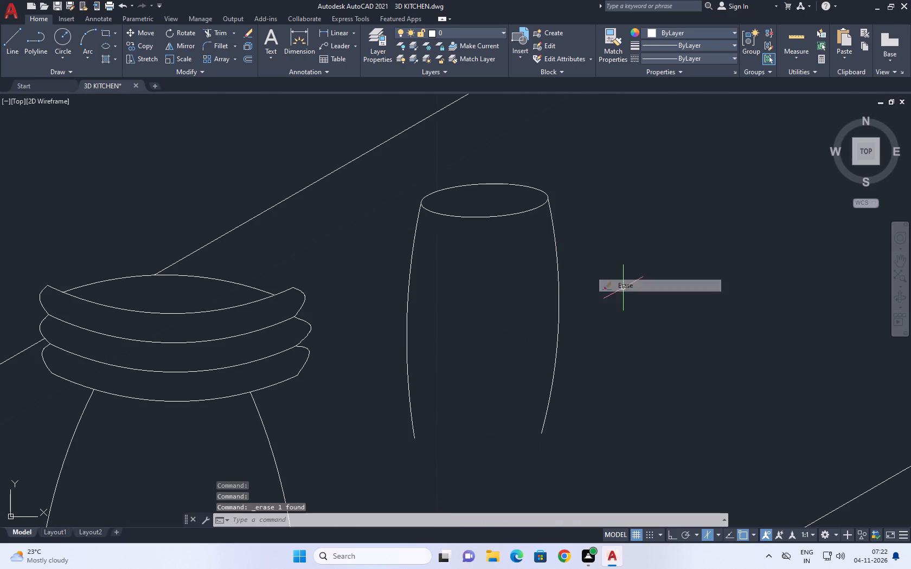
Copy the second vessel's mouth ellipse to a position slightly below the original.
middle_drag(496, 219, 501, 234)
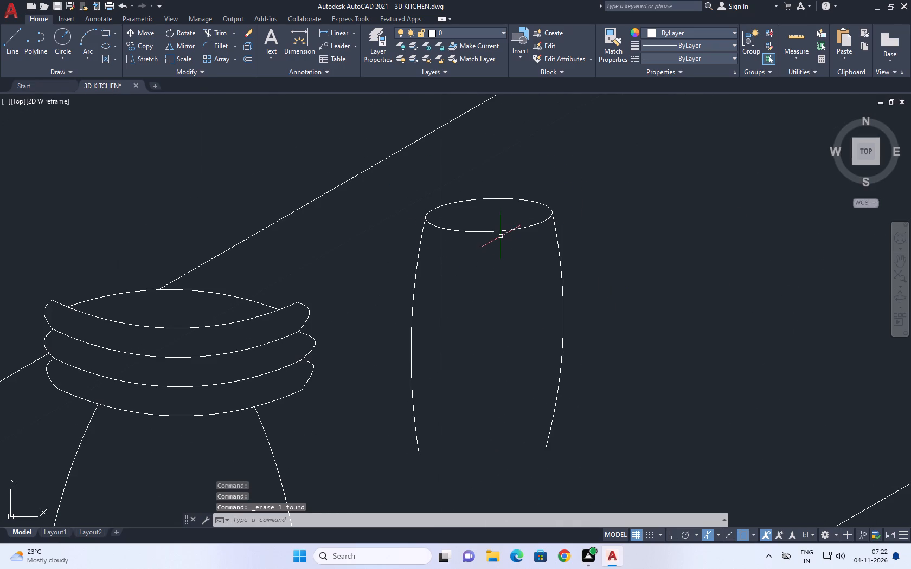
click(501, 242)
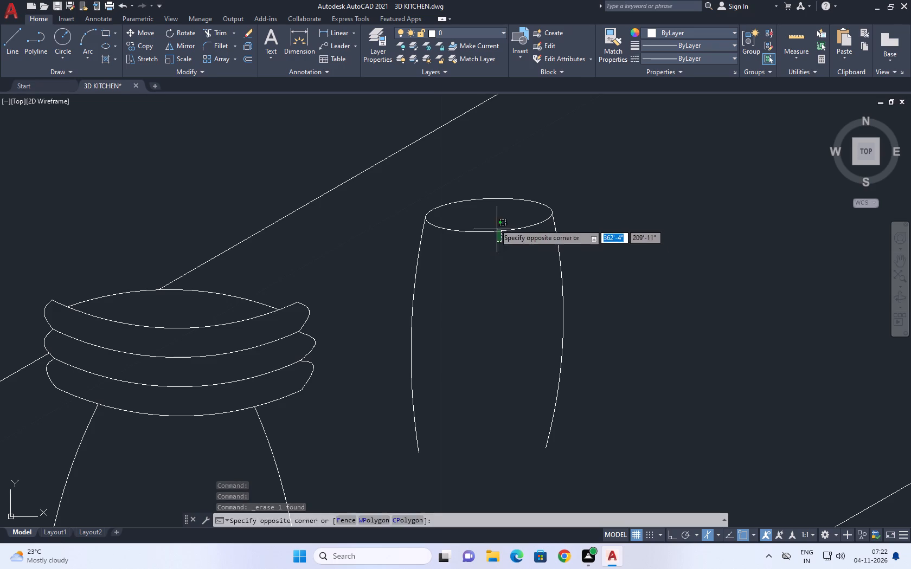
click(491, 217)
key(c)
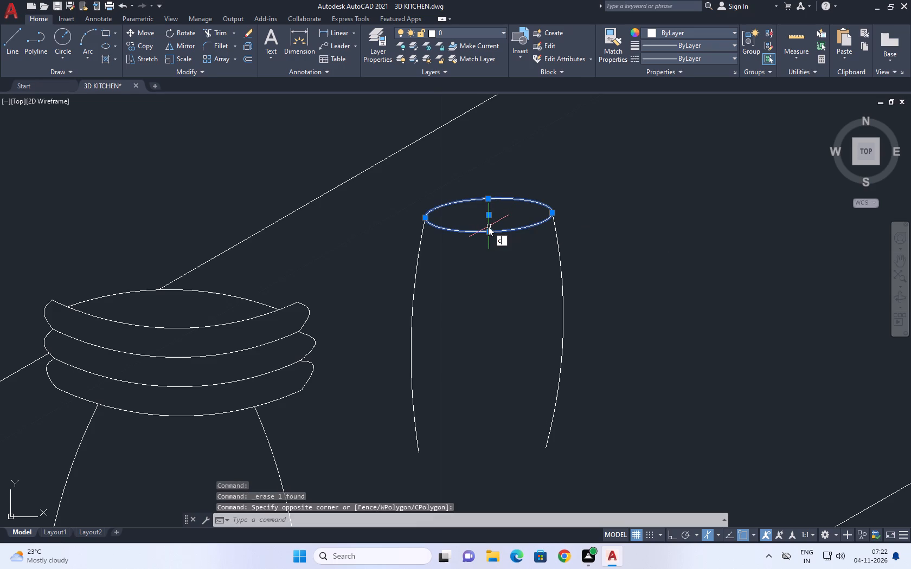
text(o)
key(space)
scroll(493, 235, up, 3)
click(490, 228)
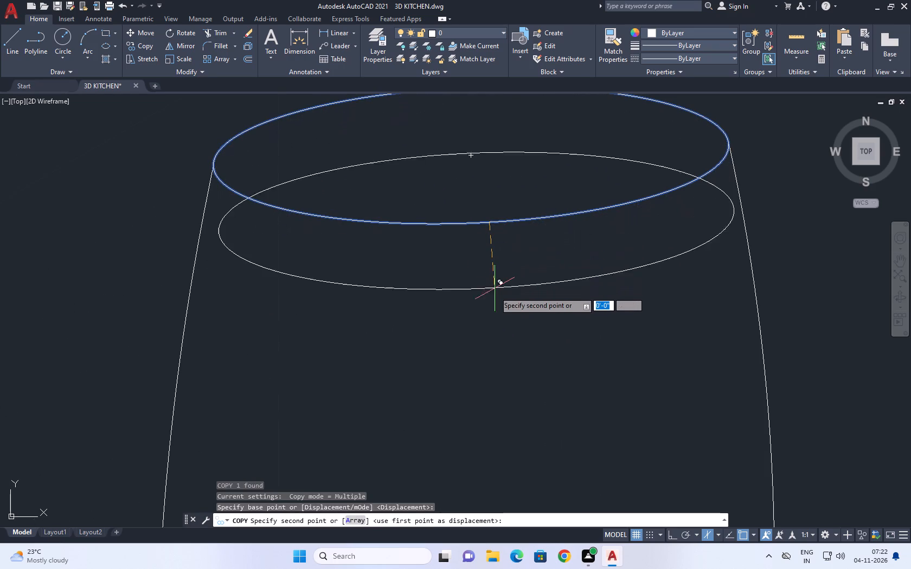
click(495, 297)
key(Escape)
Scale the copied ellipse up about its centre so it extends well beyond the vessel's sides.
click(483, 284)
click(450, 316)
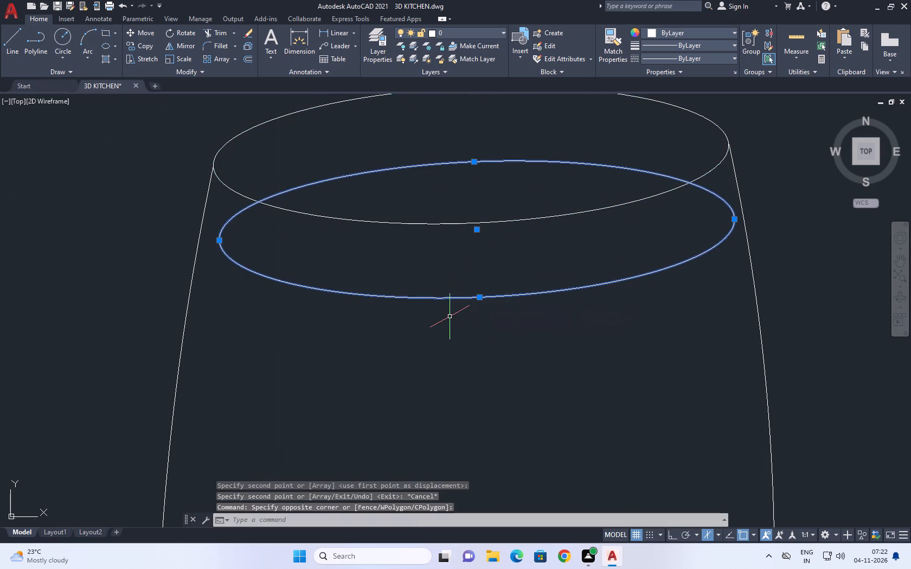
key(s)
text(c)
key(space)
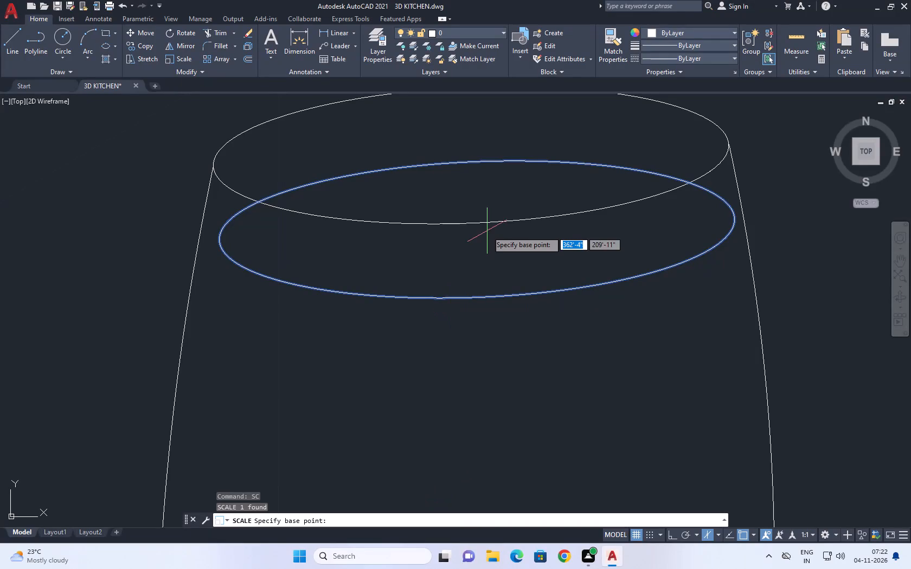
click(479, 223)
scroll(496, 227, down, 2)
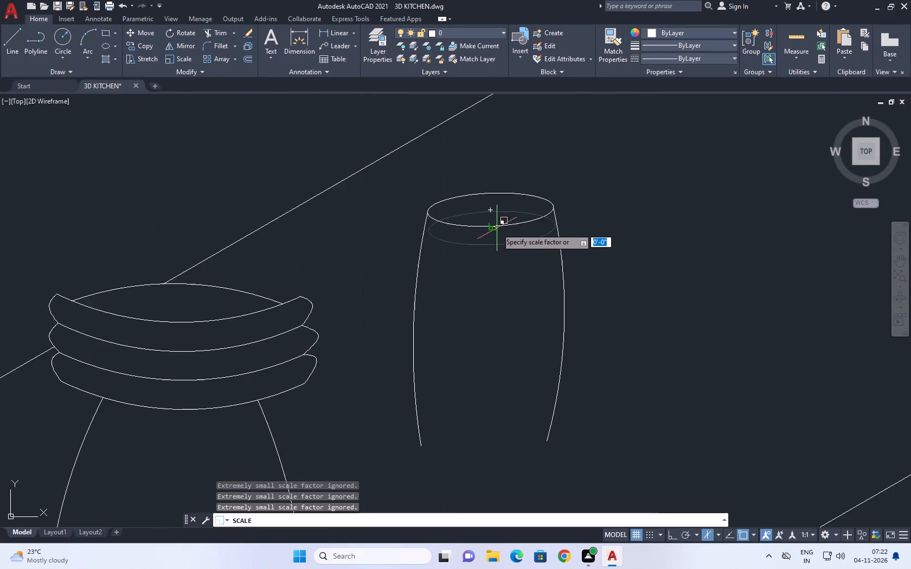
scroll(501, 229, down, 3)
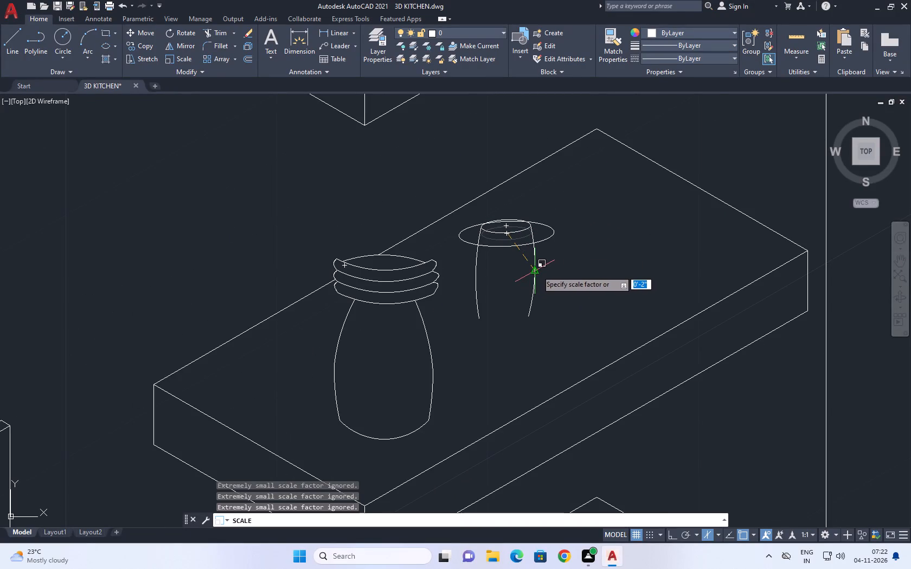
click(536, 270)
Move the enlarged ellipse from its centre to the mouth ellipse's centre, making the two concentric.
scroll(517, 236, up, 2)
click(516, 255)
drag(506, 255, 496, 269)
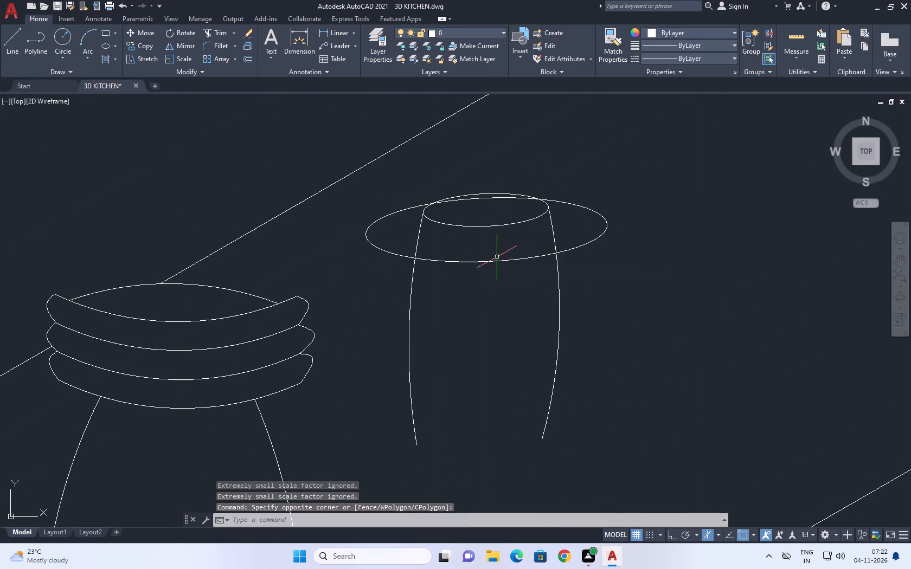
drag(496, 261, 496, 268)
click(482, 283)
click(466, 266)
key(m)
key(space)
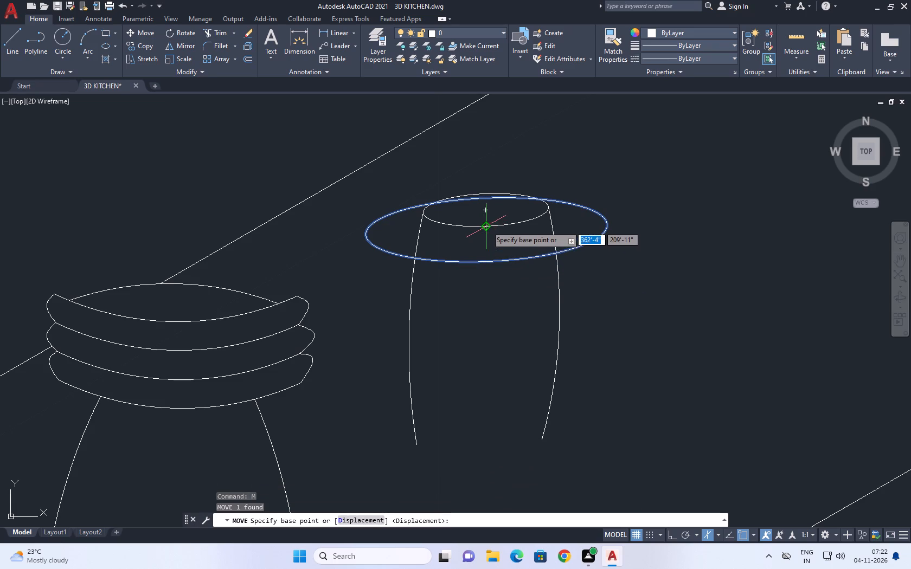
click(484, 227)
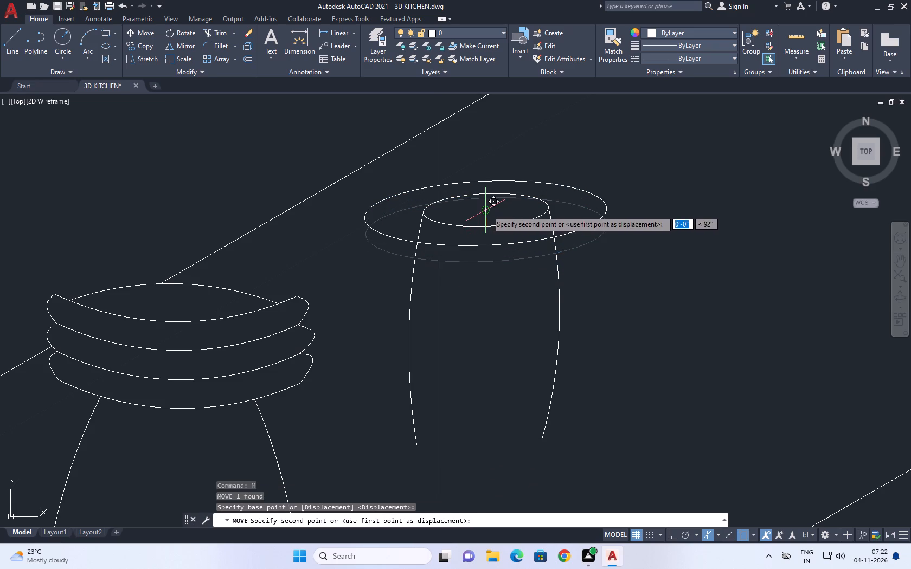
click(487, 210)
Scale the outer ellipse down about the shared centre to form a narrow rim around the mouth.
scroll(541, 212, down, 1)
click(587, 196)
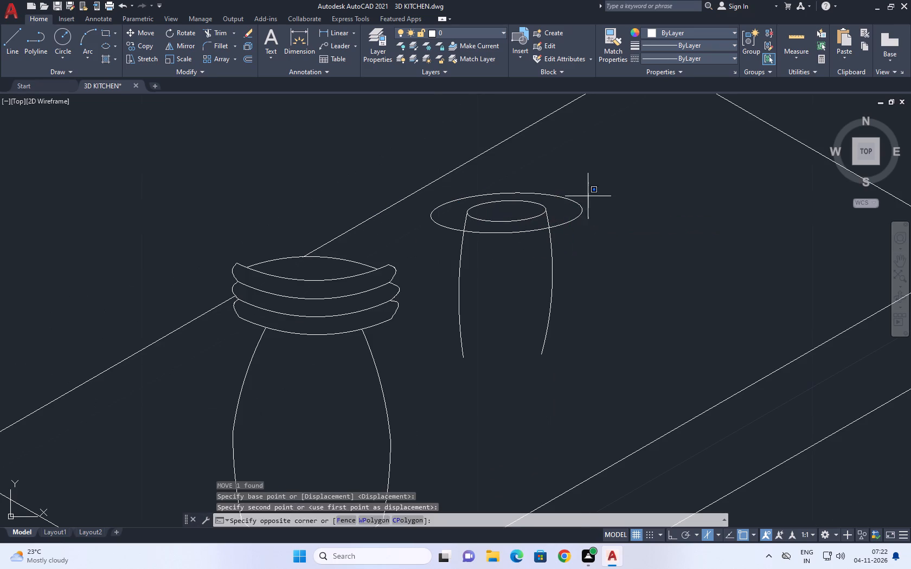
click(578, 207)
middle_drag(574, 215, 574, 257)
key(s)
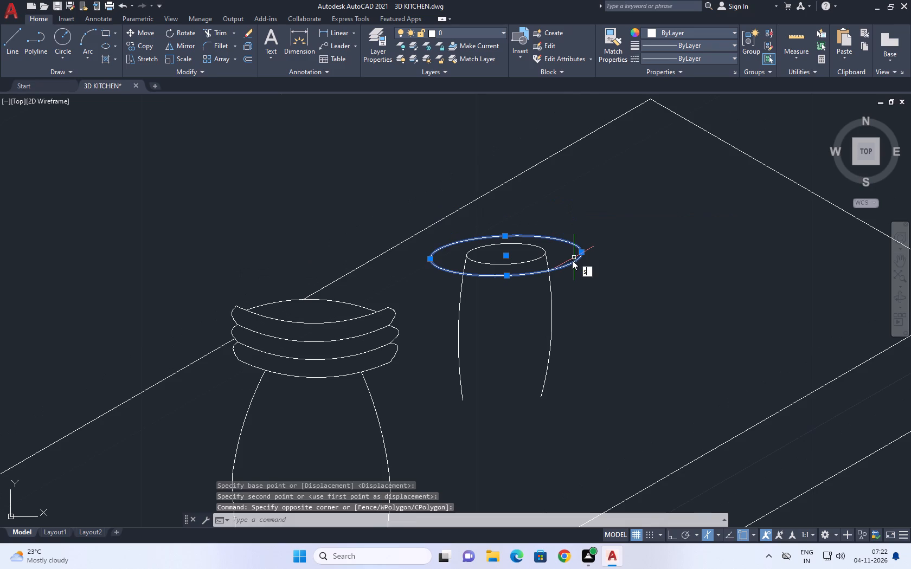
key(c)
key(space)
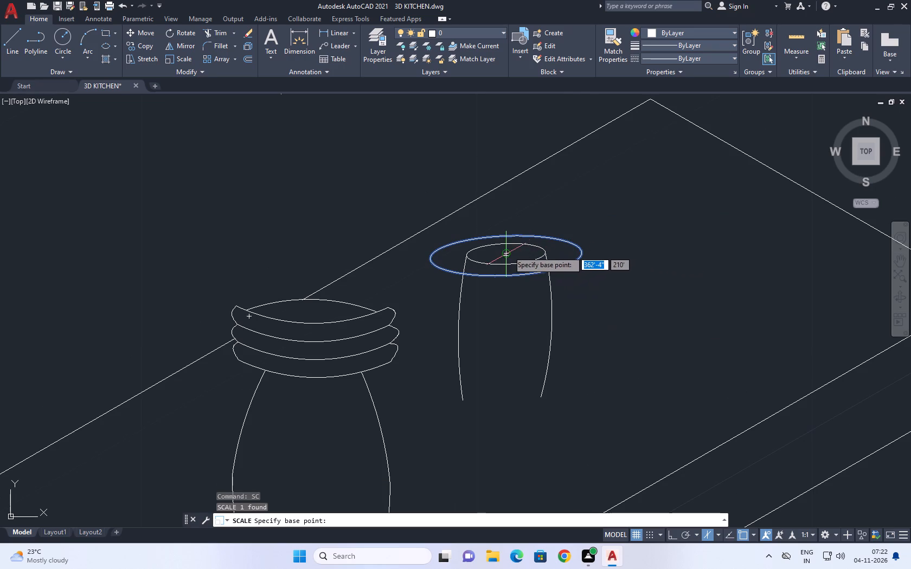
click(506, 252)
click(555, 266)
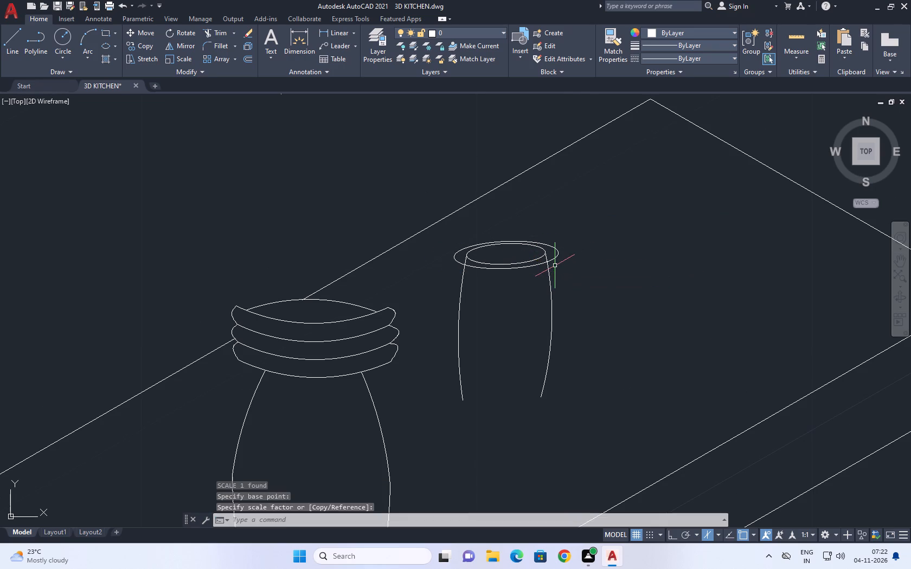
Move the second vessel's right side arc outward so its top end meets the outer rim's right end.
middle_drag(530, 274, 512, 208)
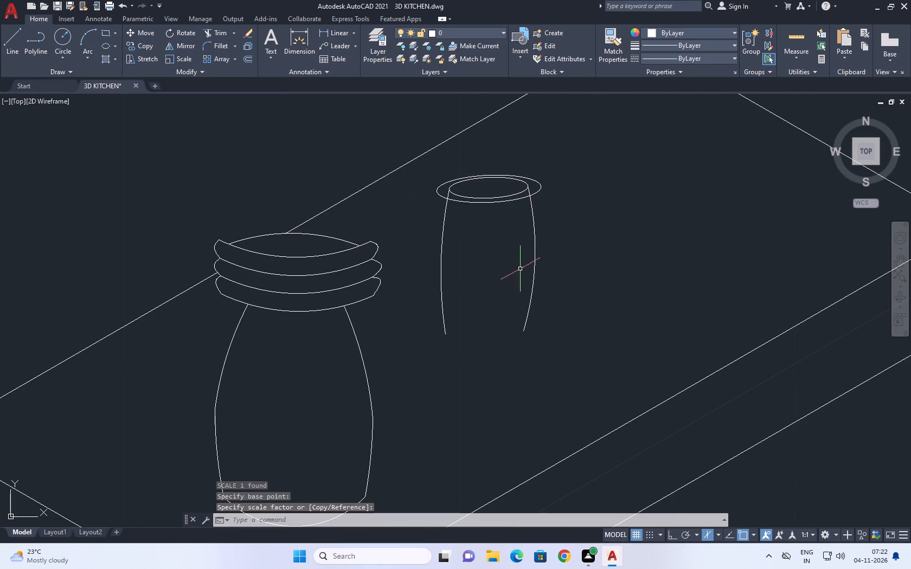
drag(559, 235, 554, 237)
click(513, 259)
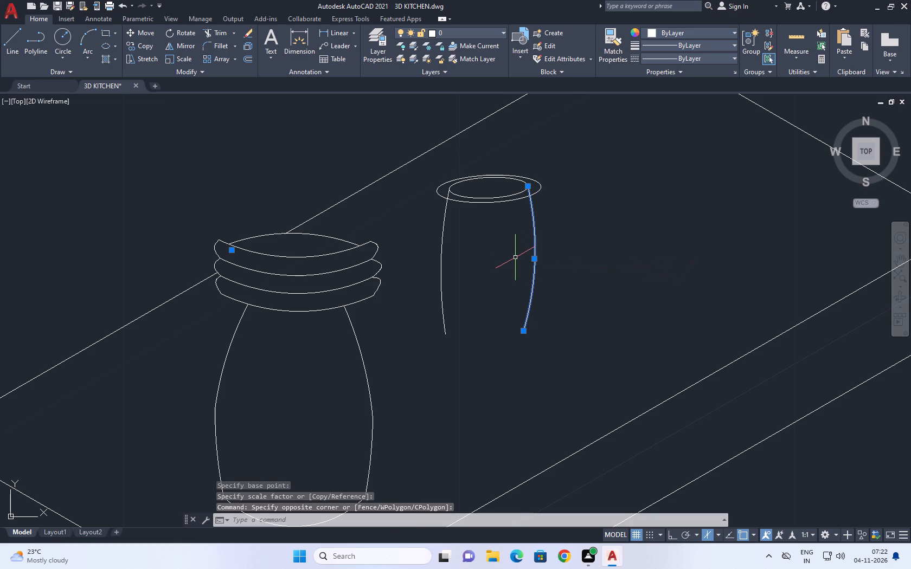
text(m)
key(space)
scroll(538, 172, up, 2)
click(510, 204)
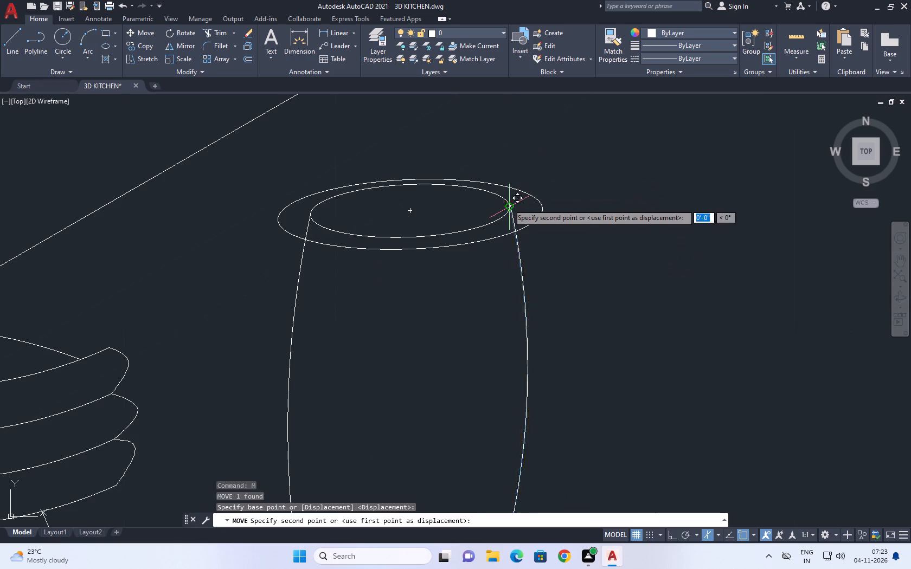
click(544, 208)
scroll(575, 184, down, 3)
scroll(540, 237, up, 1)
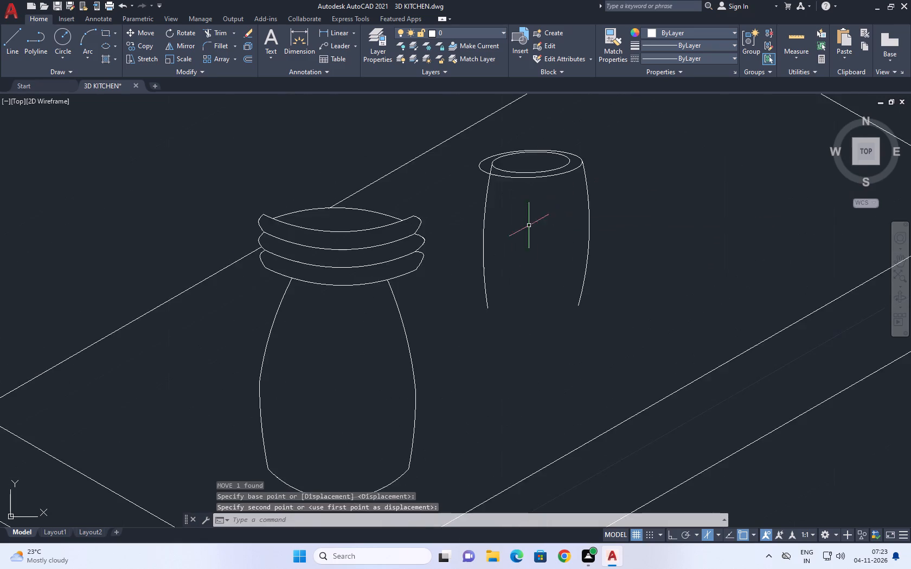
Move the second vessel's left side arc outward so its top end meets the outer rim's left end.
scroll(524, 212, up, 2)
drag(482, 187, 452, 188)
click(412, 196)
middle_drag(451, 200, 482, 324)
key(m)
key(space)
scroll(485, 237, up, 1)
click(467, 209)
click(412, 217)
scroll(463, 204, down, 3)
middle_drag(520, 244, 518, 244)
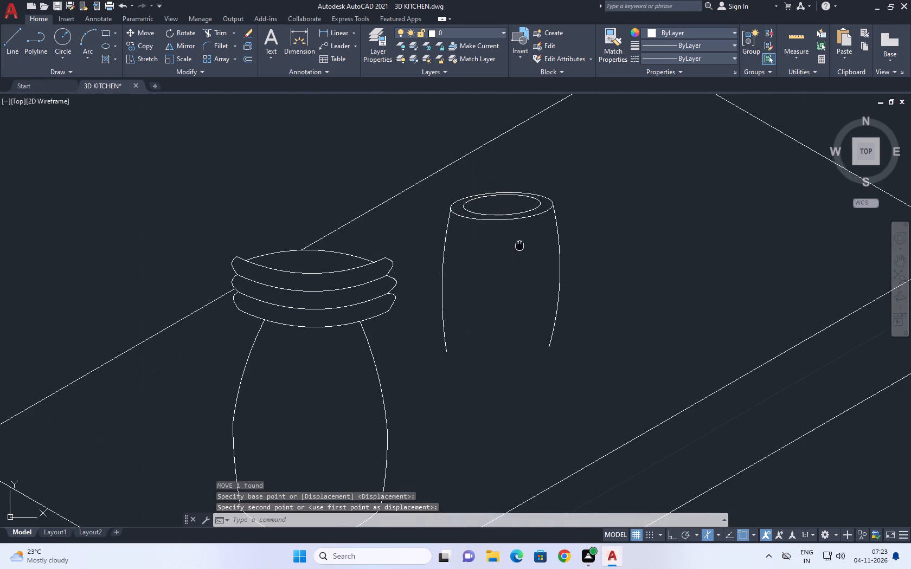
Draw a shallow downward-bowing base arc between the lower ends of the second vessel's side arcs.
middle_drag(518, 244, 504, 173)
key(a)
key(space)
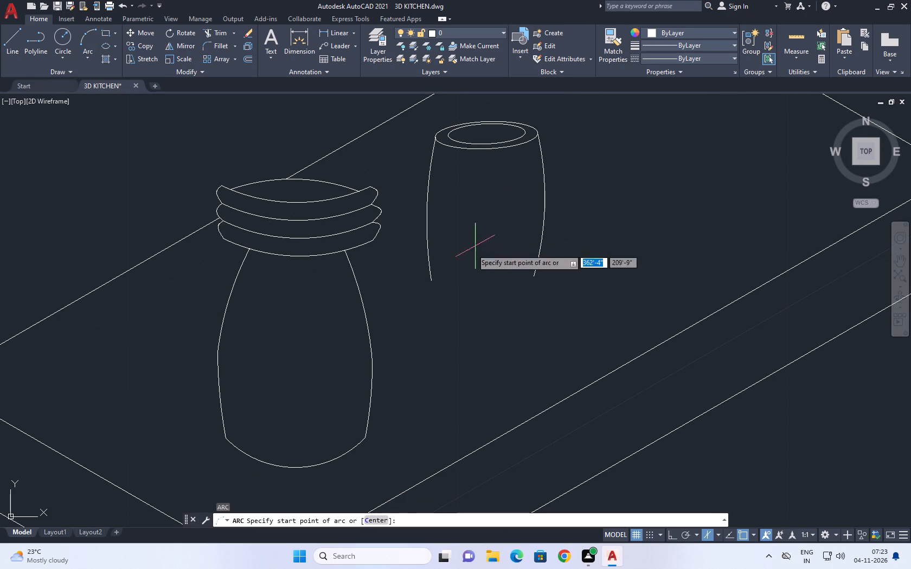
click(432, 280)
click(469, 284)
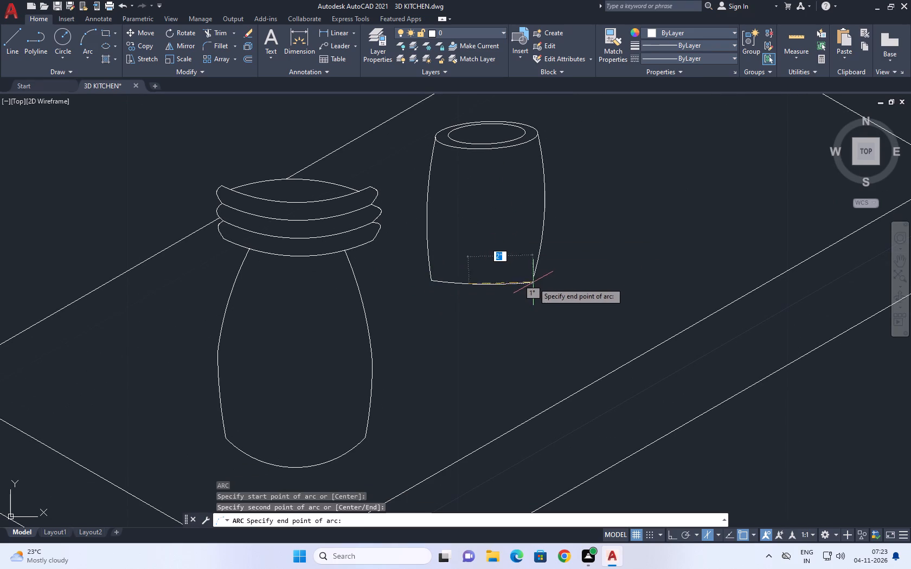
click(534, 276)
Join the right side arc to the base arc's end and stretch that corner down level with the left corner.
scroll(548, 291, up, 3)
drag(548, 295, 482, 222)
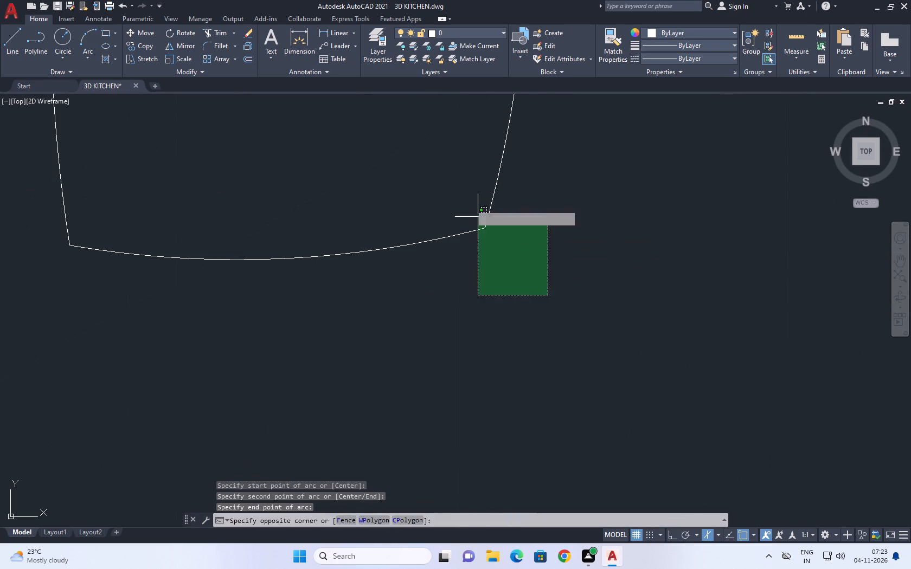
click(467, 197)
click(486, 223)
click(486, 227)
click(484, 243)
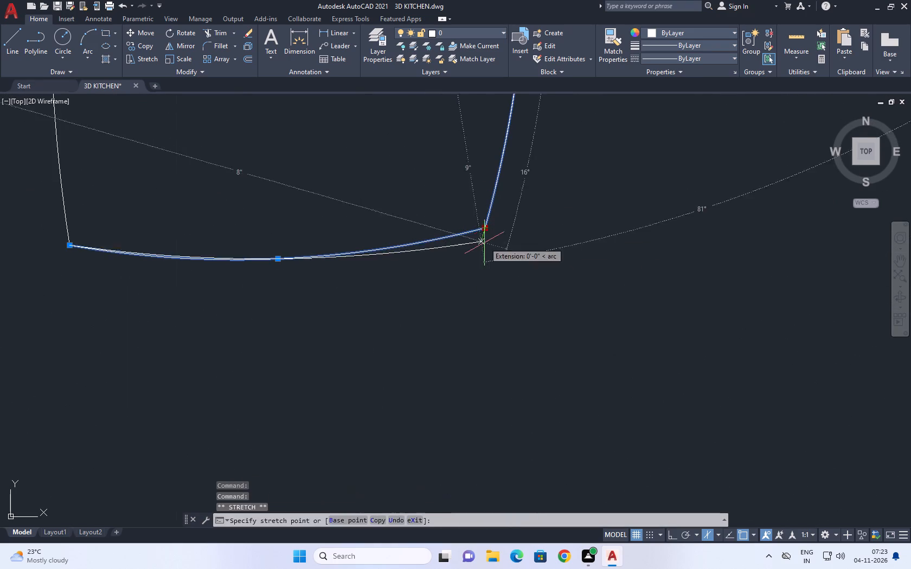
scroll(352, 265, down, 3)
key(Escape)
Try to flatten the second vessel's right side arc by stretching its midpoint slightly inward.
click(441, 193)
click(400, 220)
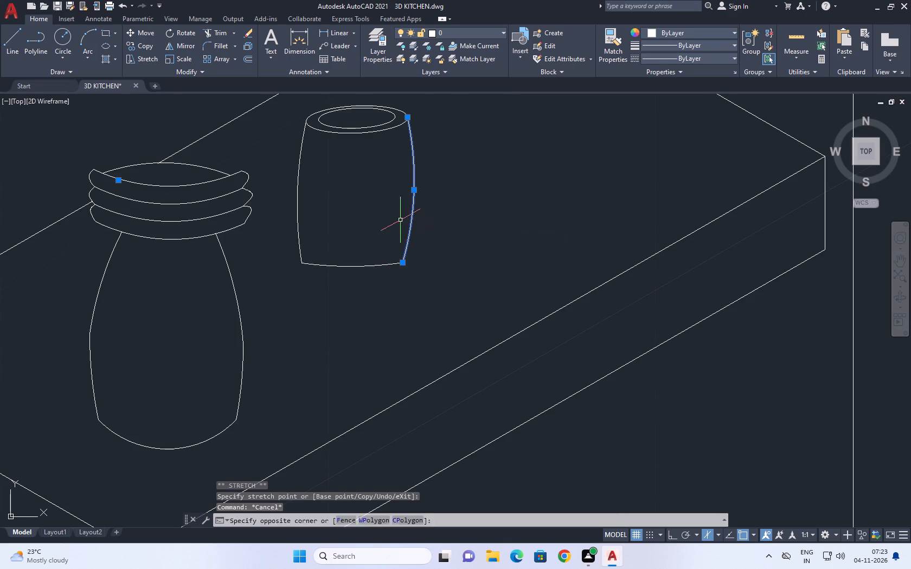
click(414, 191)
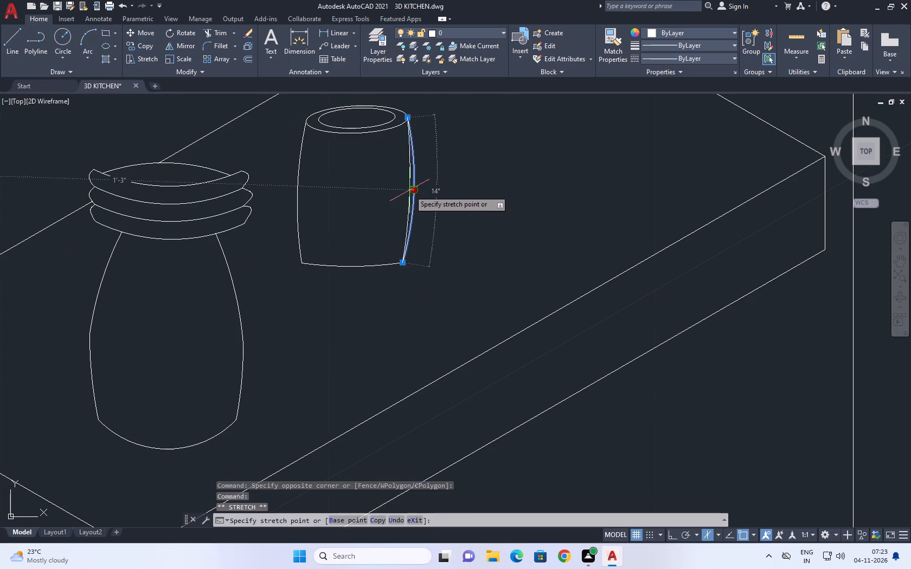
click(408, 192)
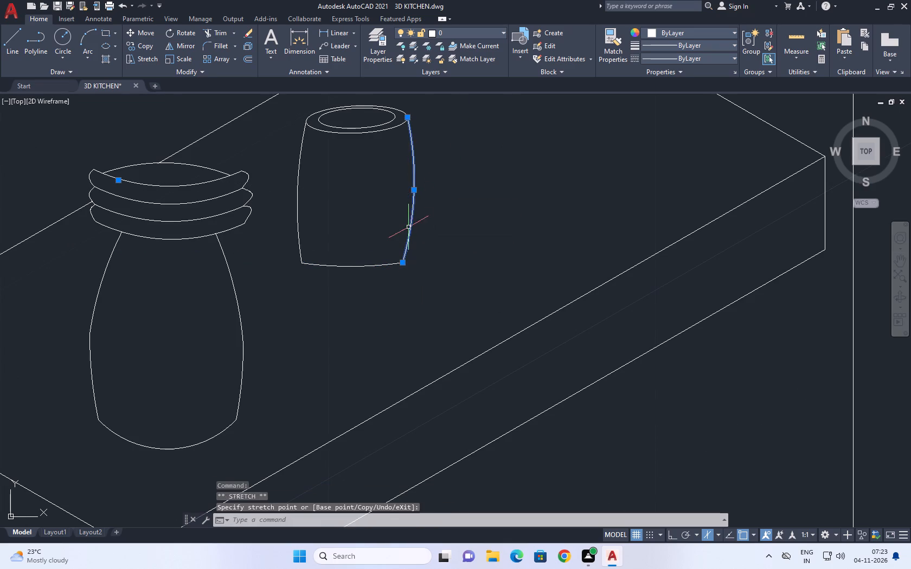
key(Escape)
Stretch the midpoint of the second vessel's base arc downward to give the base a deeper curve.
scroll(539, 293, down, 1)
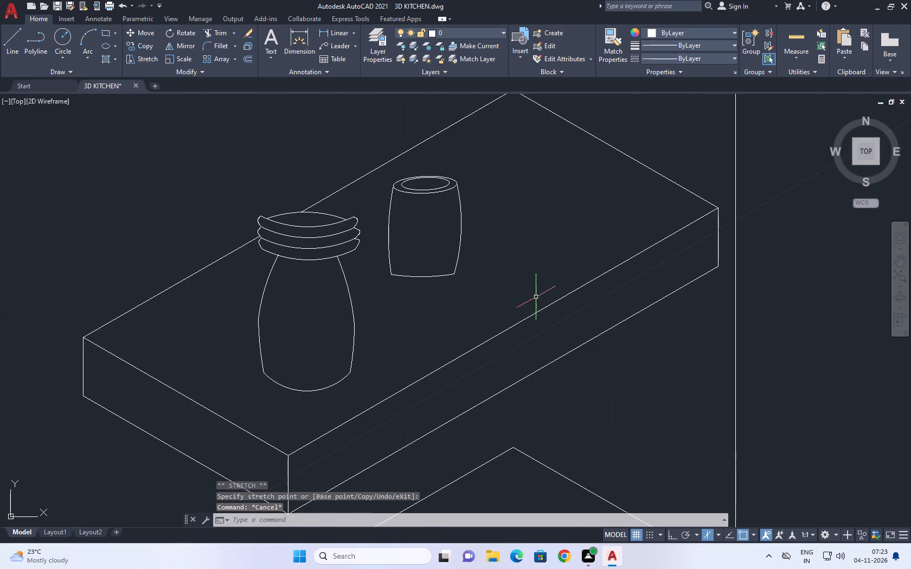
middle_drag(541, 229, 527, 264)
drag(401, 324, 395, 312)
click(384, 293)
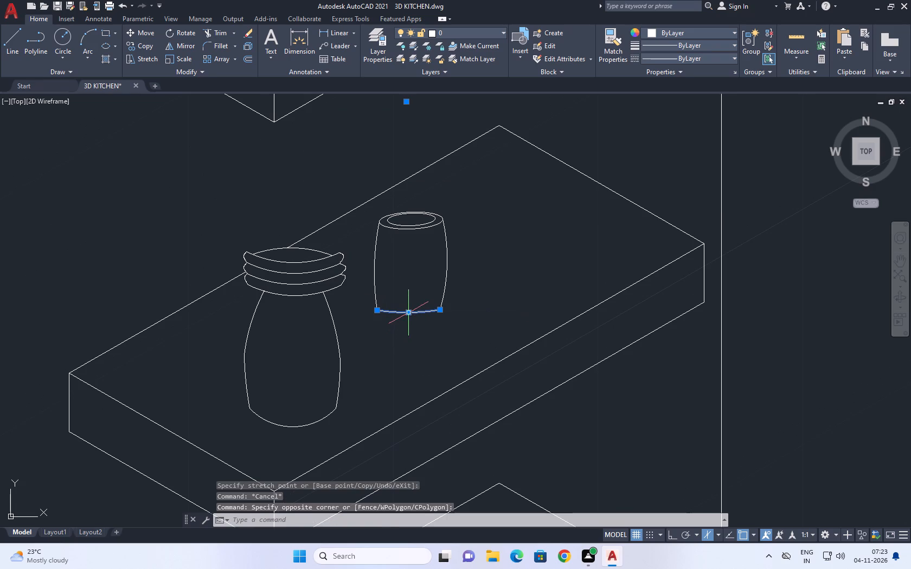
click(408, 314)
click(409, 321)
key(Escape)
scroll(467, 254, down, 1)
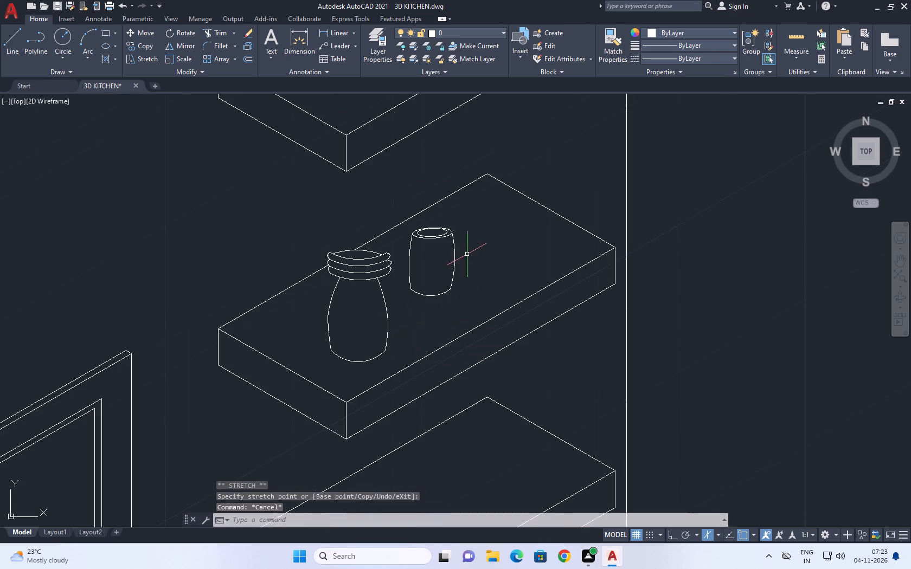
Draw a sagging three-point arc on the middle shelf, to the right of the second vessel.
middle_drag(501, 238, 394, 267)
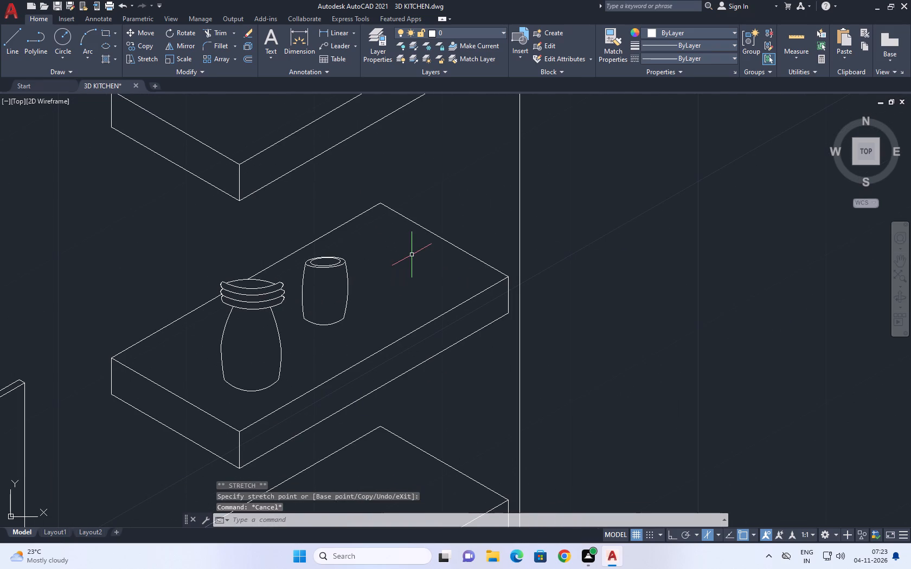
key(a)
key(space)
scroll(390, 285, up, 2)
click(329, 266)
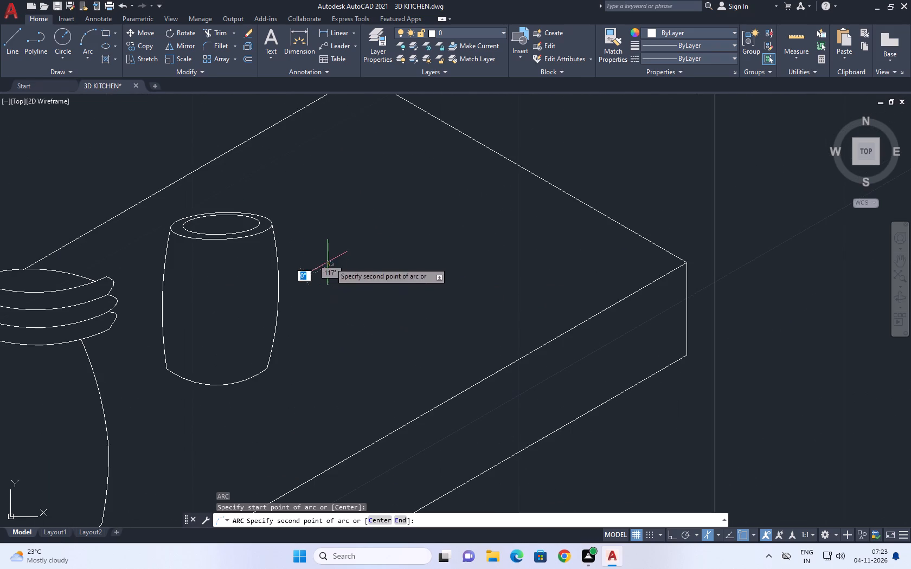
click(391, 274)
click(434, 257)
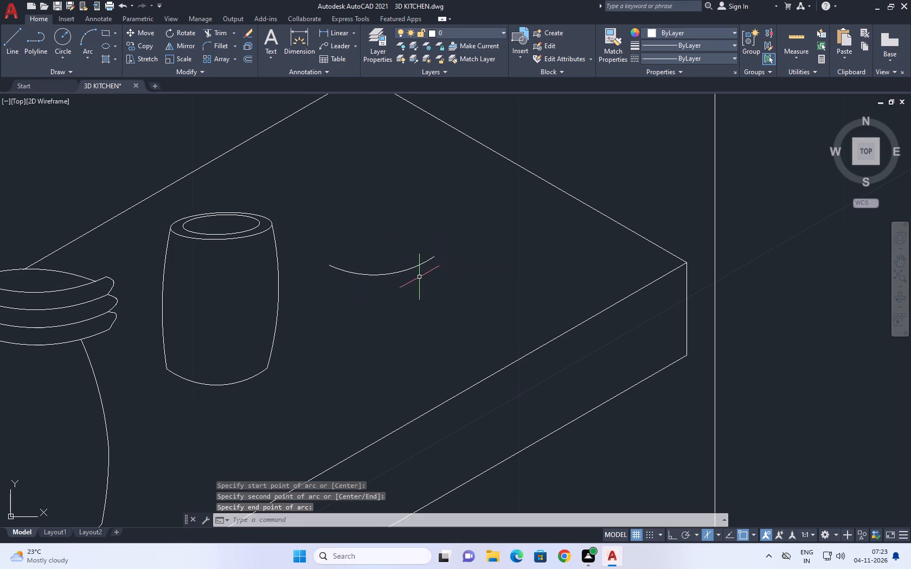
Draw the third vessel's left side as a three-point arc bulging outward from the rim arc's left end and curving in underneath.
key(space)
click(328, 262)
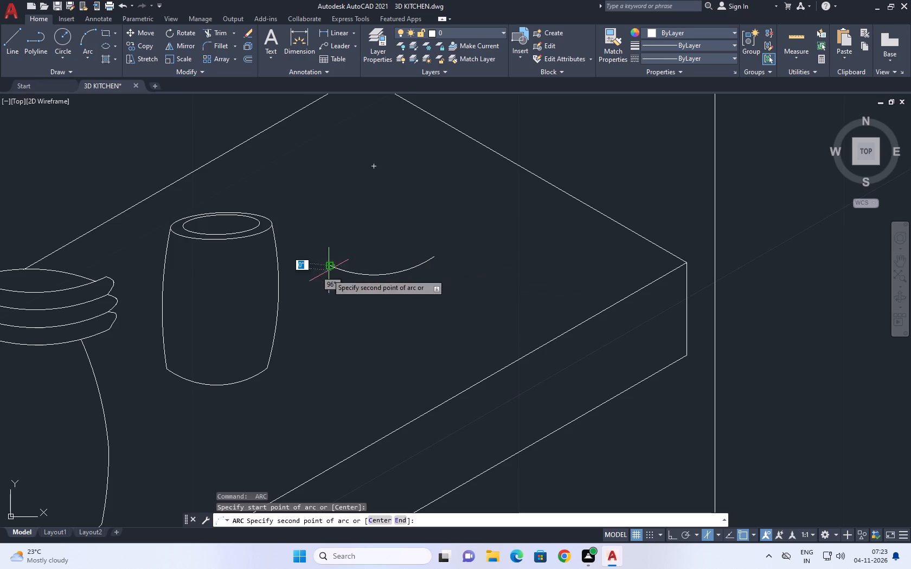
click(335, 314)
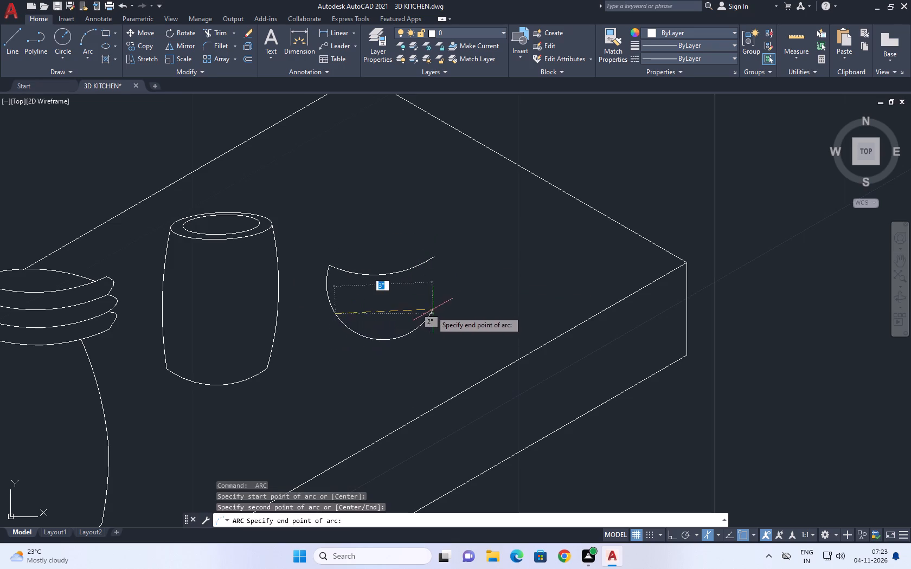
key(space)
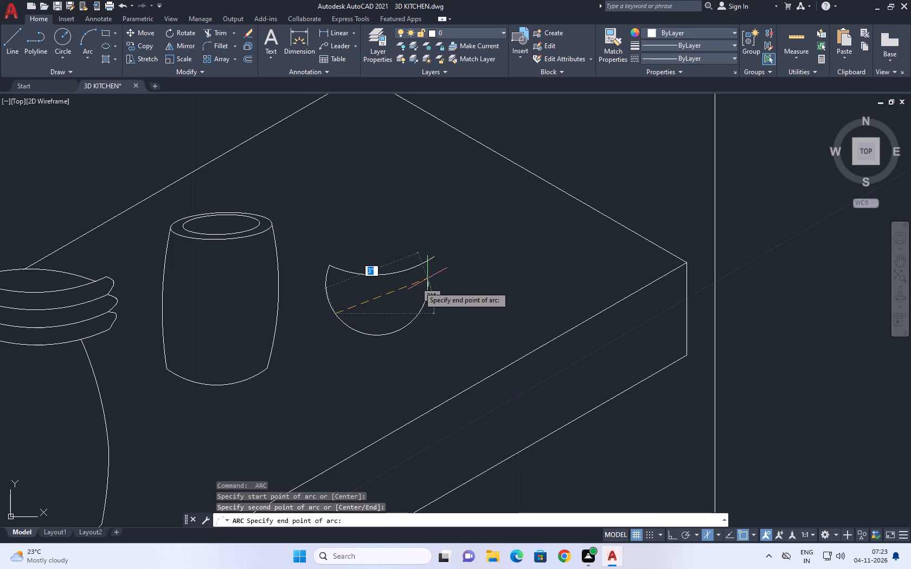
click(351, 320)
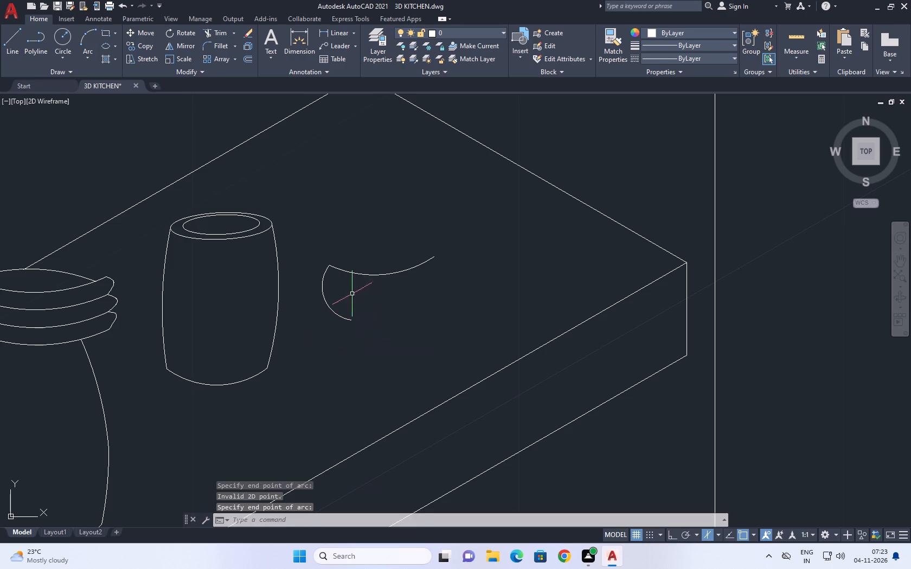
click(342, 301)
click(336, 307)
Draw the third vessel's right side as a three-point arc from the rim arc's right end, curving down and inward.
key(space)
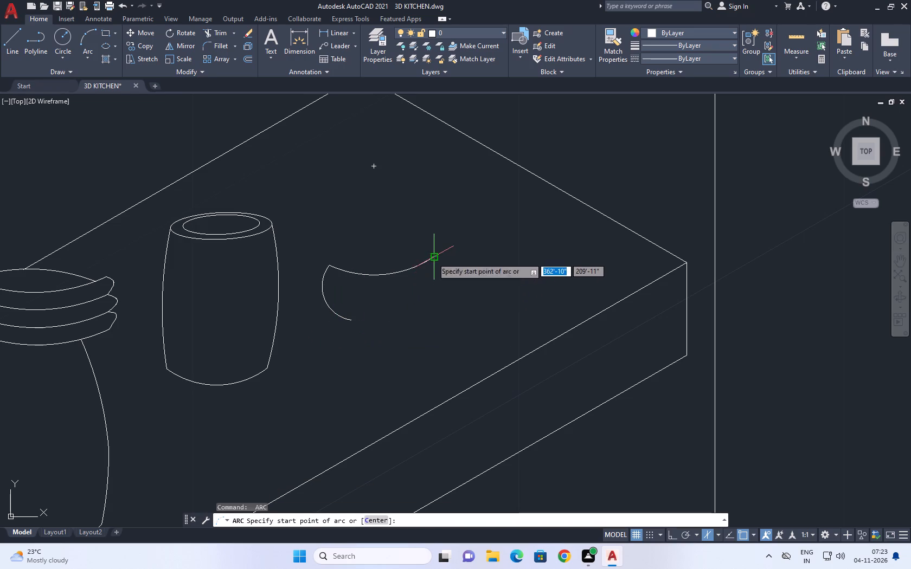
click(432, 257)
click(437, 277)
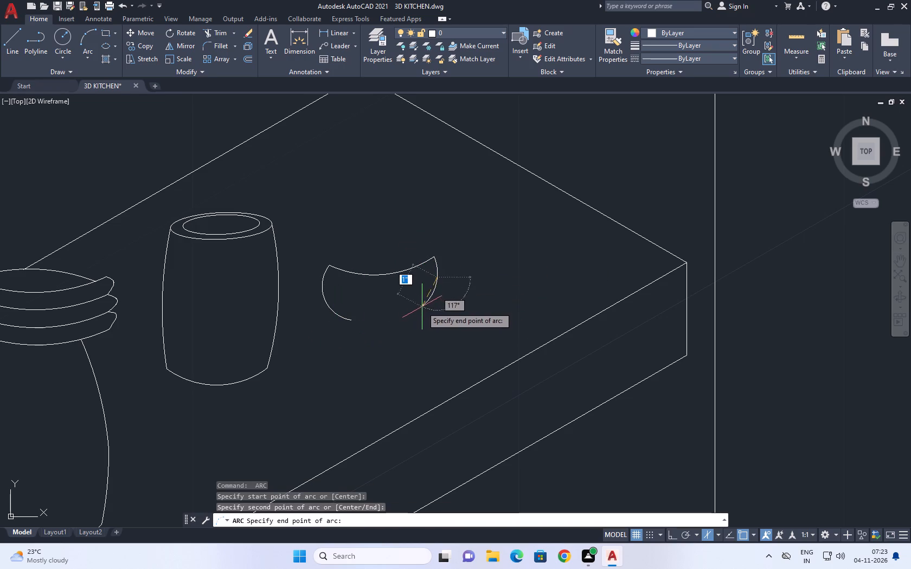
click(418, 307)
Stretch the right side arc's midpoint outward and adjust its lower end so it bulges like the left side.
drag(439, 298, 438, 293)
click(432, 285)
click(434, 285)
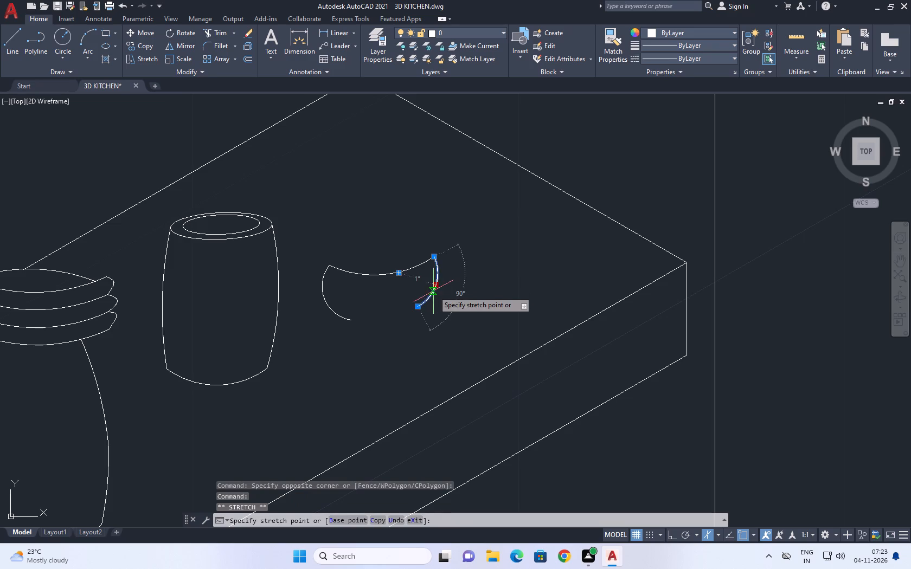
click(435, 301)
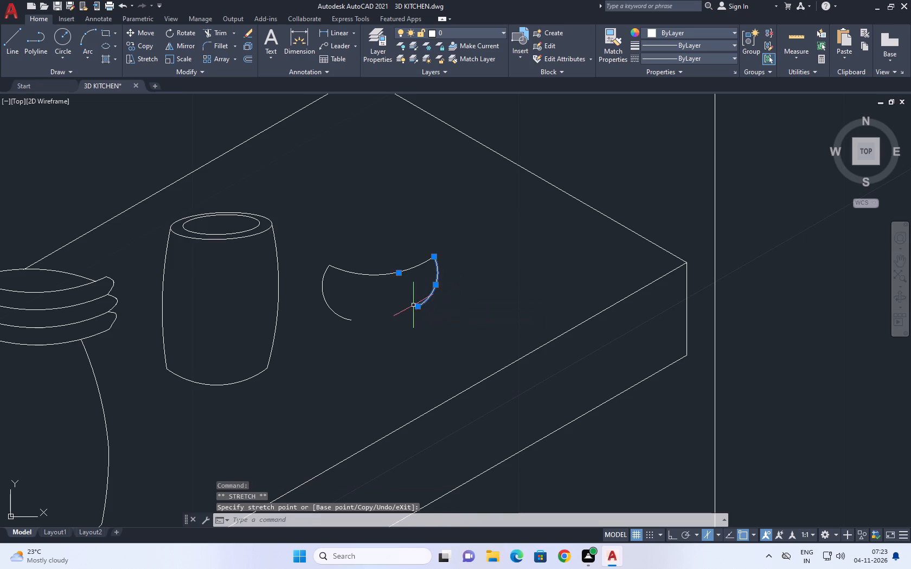
click(413, 305)
click(419, 310)
click(420, 306)
click(420, 319)
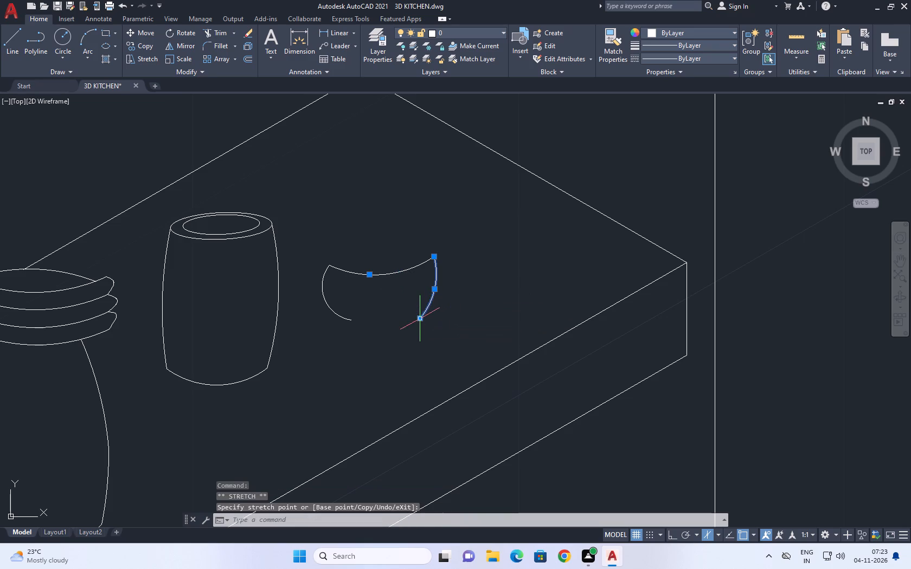
click(437, 290)
click(444, 292)
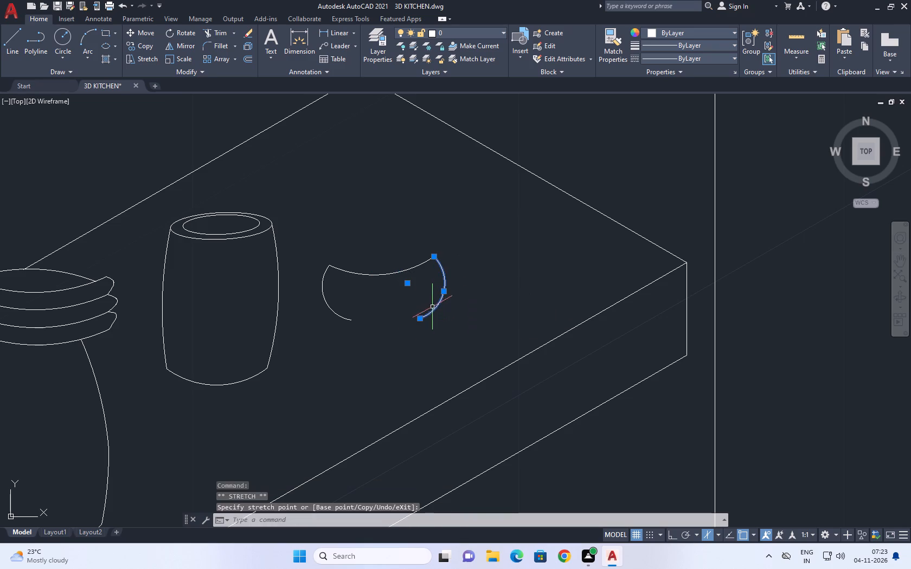
click(420, 319)
click(413, 312)
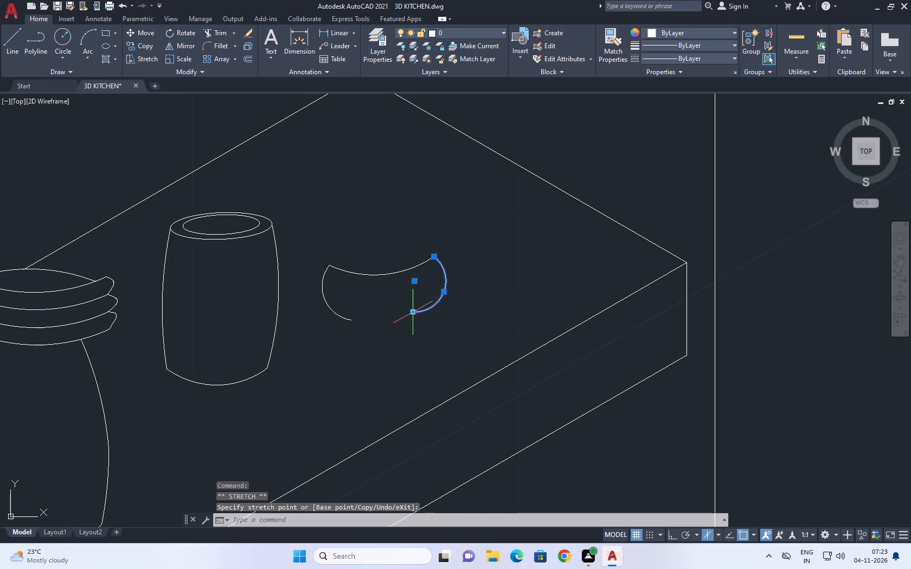
key(Escape)
Draw a sagging three-point base arc between the lower ends of the third vessel's left and right side arcs.
middle_drag(417, 307, 424, 328)
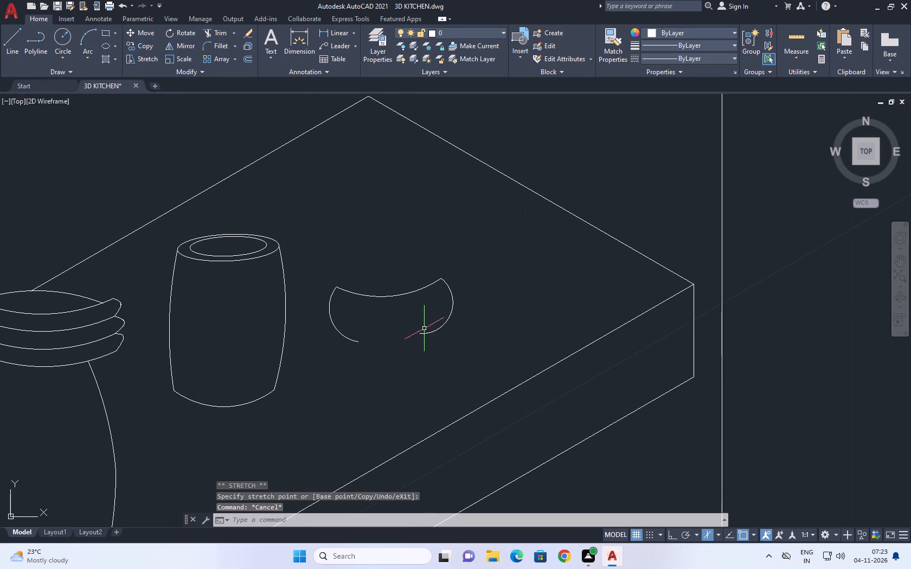
key(space)
click(355, 341)
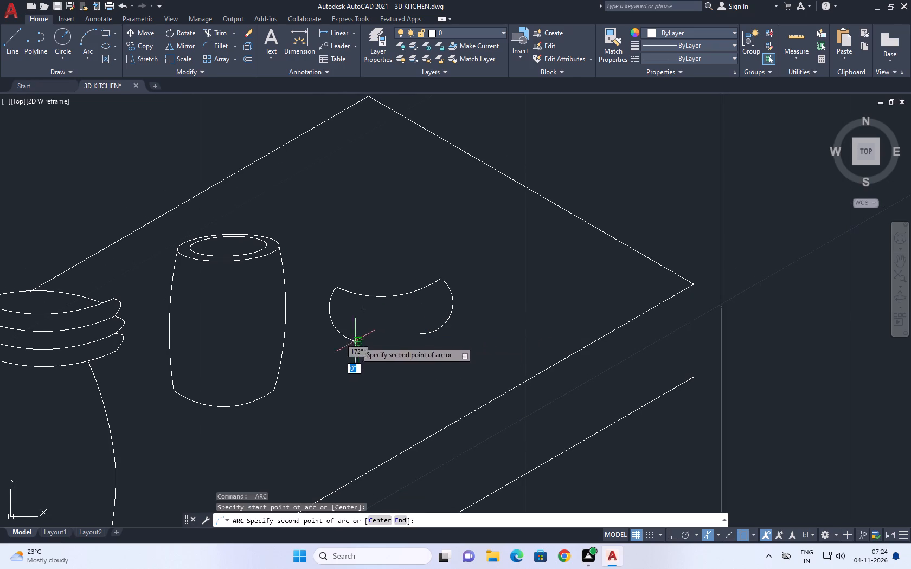
drag(384, 353, 396, 354)
click(424, 334)
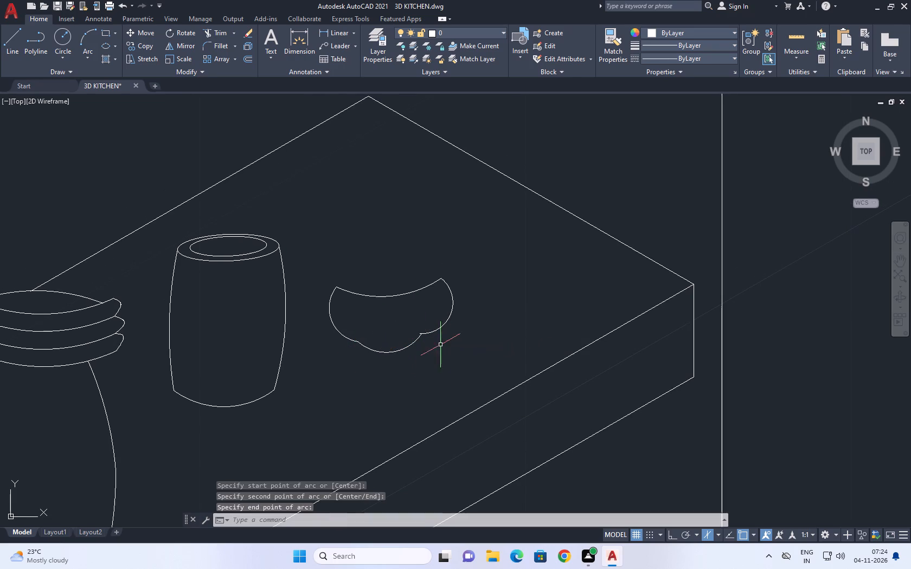
Stretch the base arc's right end onto the lower endpoint of the right side arc to close the gap.
click(449, 344)
click(435, 330)
click(435, 351)
click(419, 342)
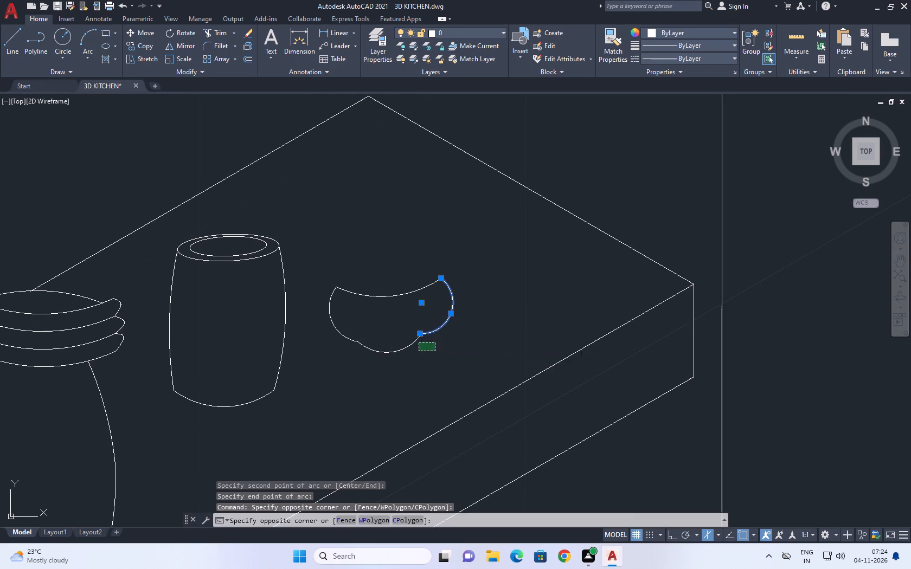
scroll(442, 344, up, 3)
drag(443, 347, 438, 343)
click(359, 275)
scroll(344, 324, up, 2)
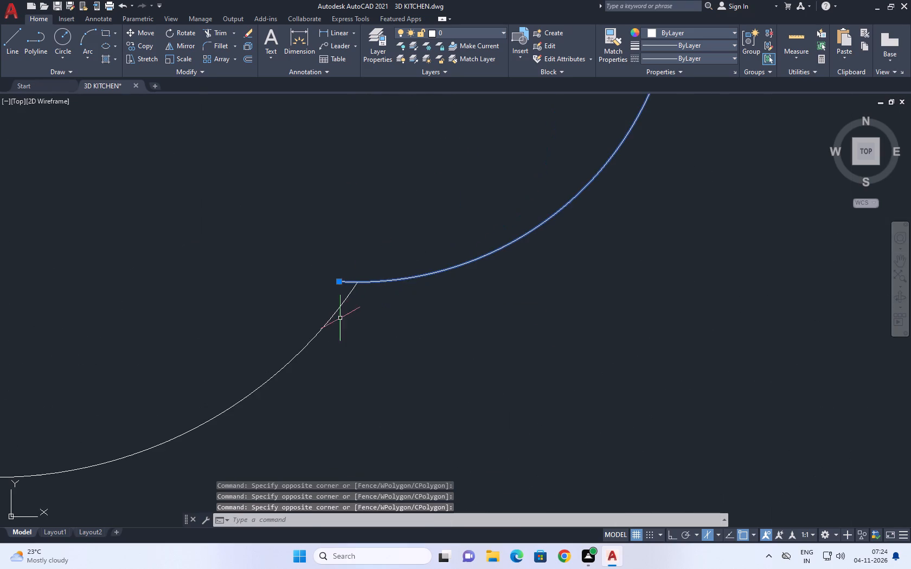
drag(349, 322, 281, 273)
scroll(355, 288, up, 2)
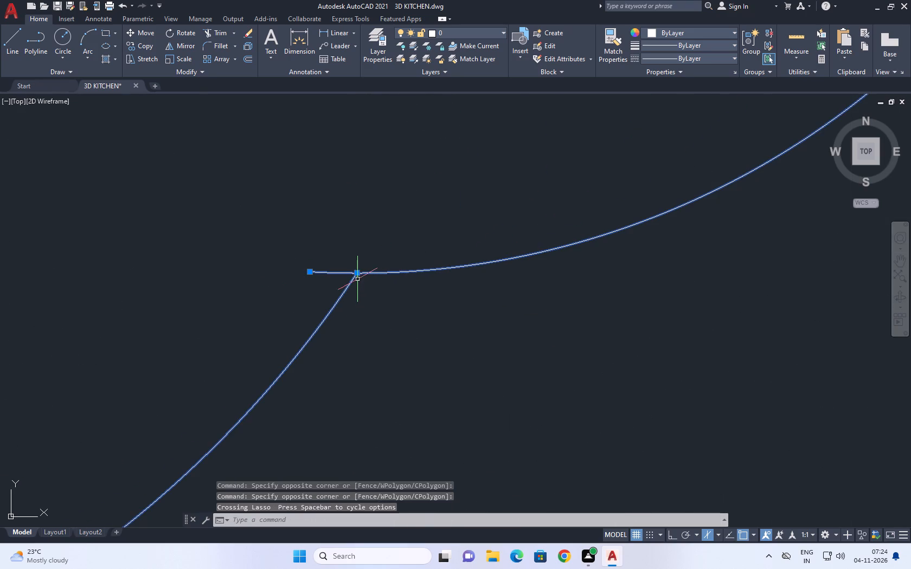
click(355, 274)
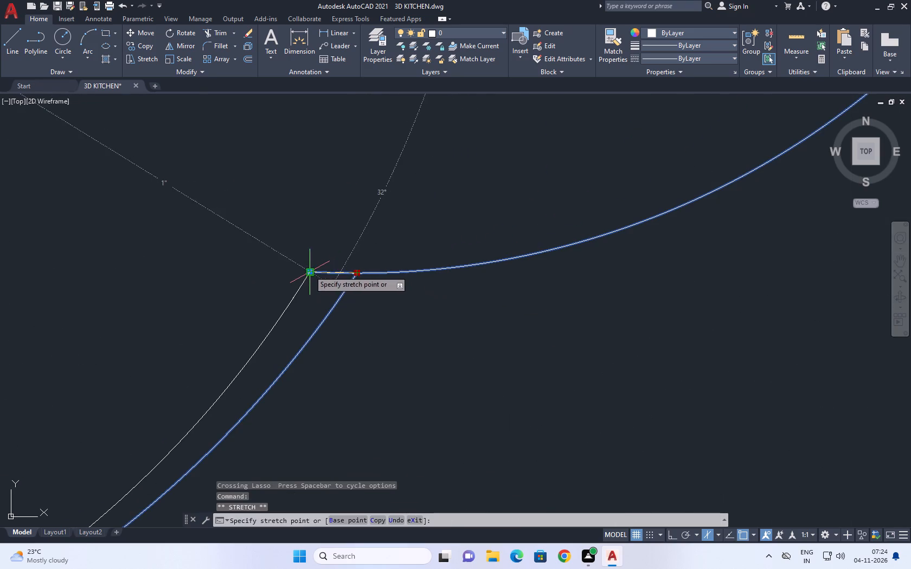
click(308, 270)
Stretch the shared corner of the base and right side arcs downward to smooth the vessel's lower right curve.
scroll(400, 277, down, 8)
scroll(413, 288, up, 2)
drag(425, 281, 419, 277)
click(406, 253)
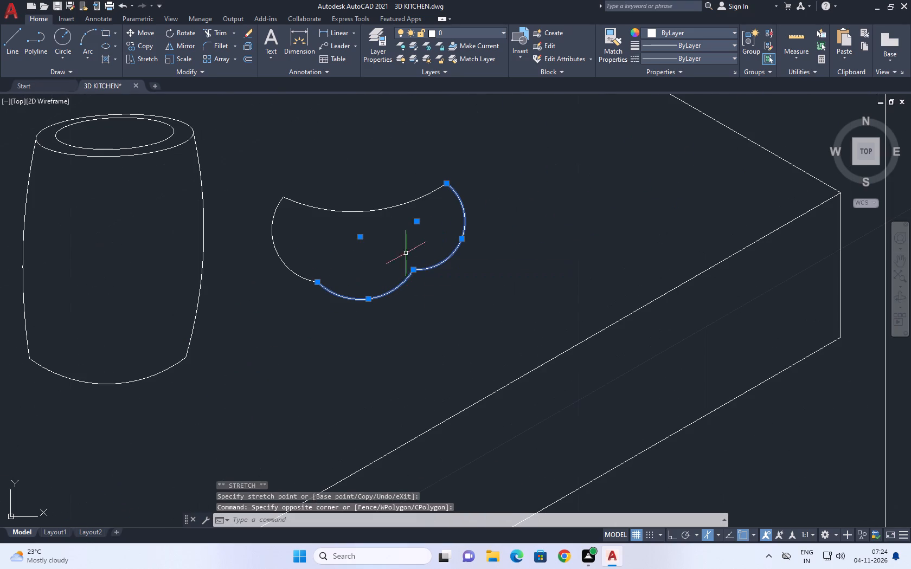
scroll(431, 277, up, 1)
click(402, 267)
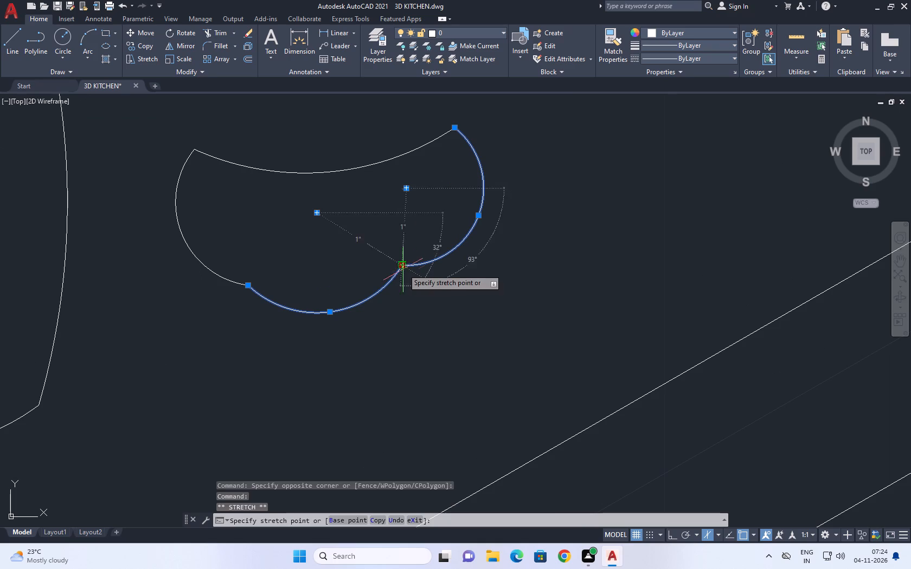
click(408, 288)
Stretch the shared corner of the base and left side arcs down and outward to smooth the vessel's lower left curve.
click(252, 277)
drag(235, 290, 221, 293)
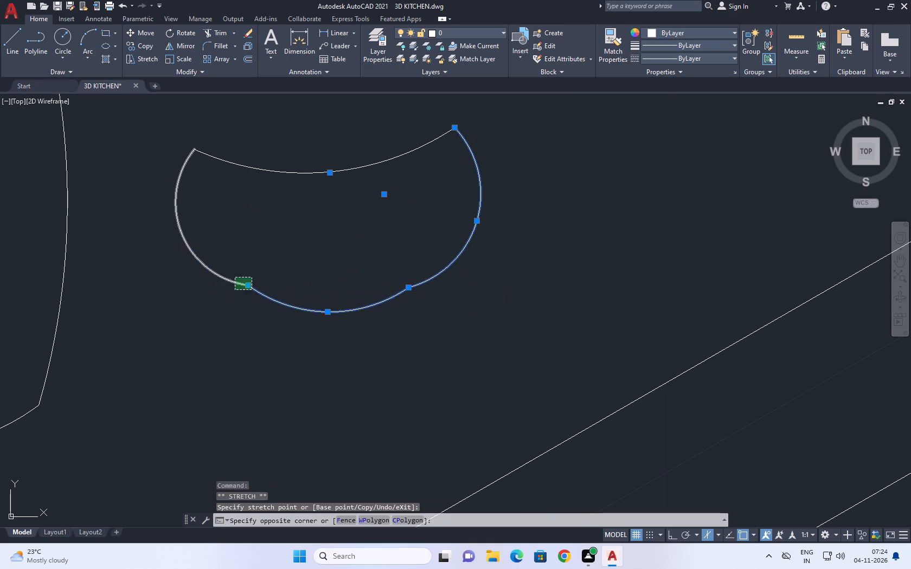
drag(221, 293, 220, 293)
click(247, 284)
click(232, 298)
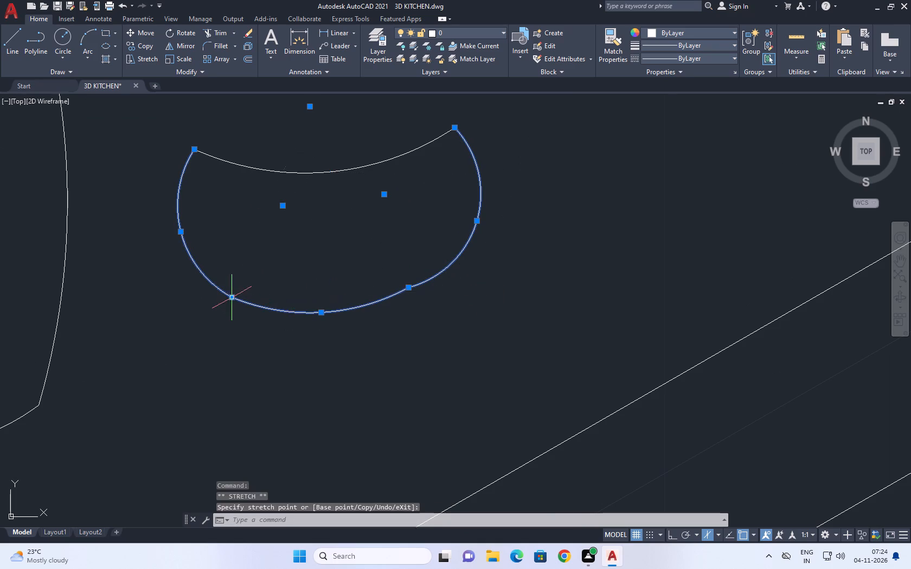
key(Escape)
Stretch the lower right corner shared by the base and side arcs slightly further down to refine the vessel's outline.
scroll(409, 287, down, 1)
scroll(414, 294, up, 2)
drag(437, 299, 369, 177)
drag(409, 329, 400, 302)
click(367, 238)
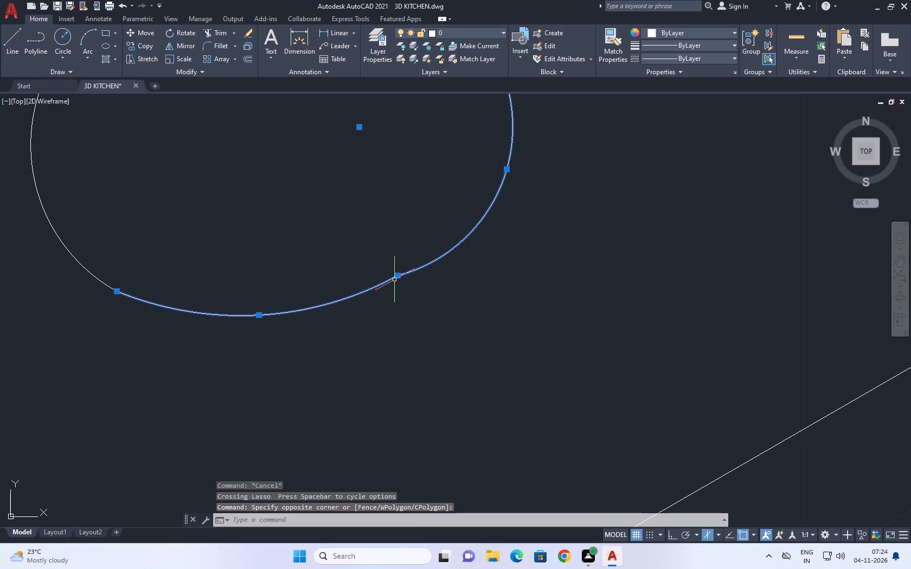
click(397, 276)
drag(401, 286, 413, 296)
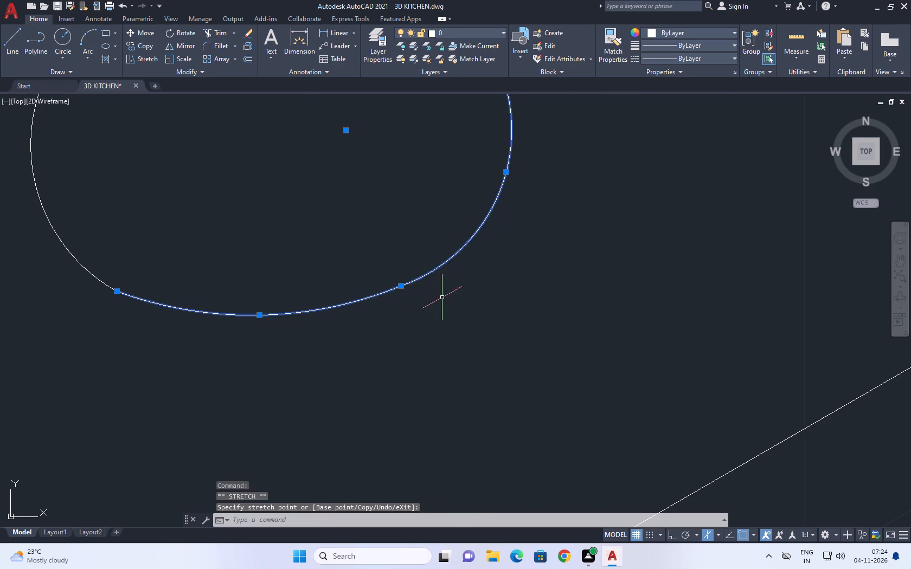
scroll(447, 280, down, 5)
key(Escape)
Close the third vessel's opening with a shallow upward three-point arc between the two ends of its rim arc.
scroll(434, 267, up, 3)
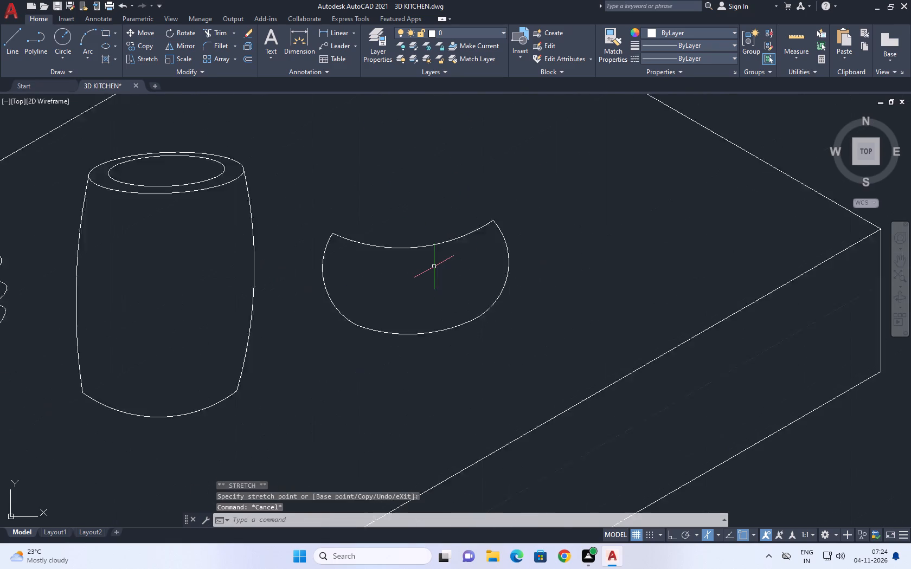
scroll(434, 267, up, 2)
middle_drag(432, 262, 439, 276)
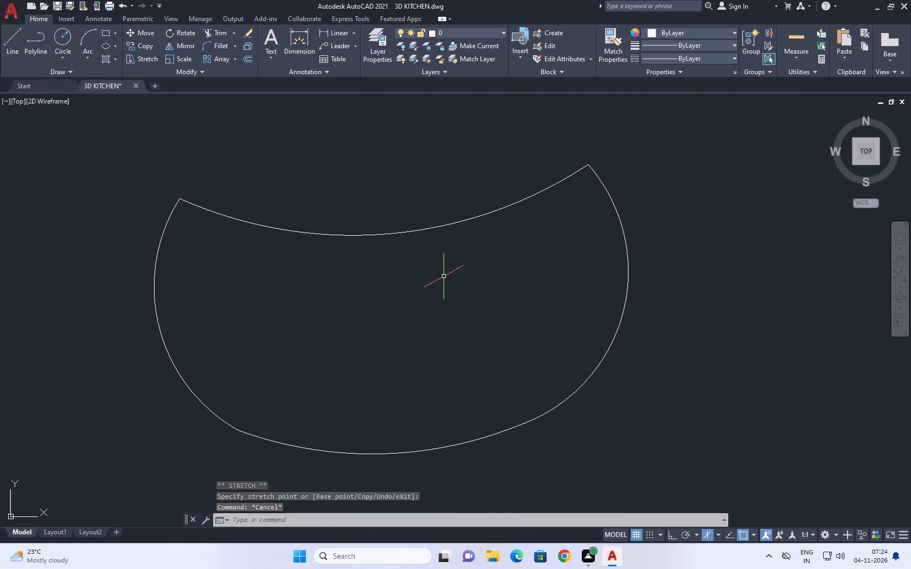
text(a)
key(space)
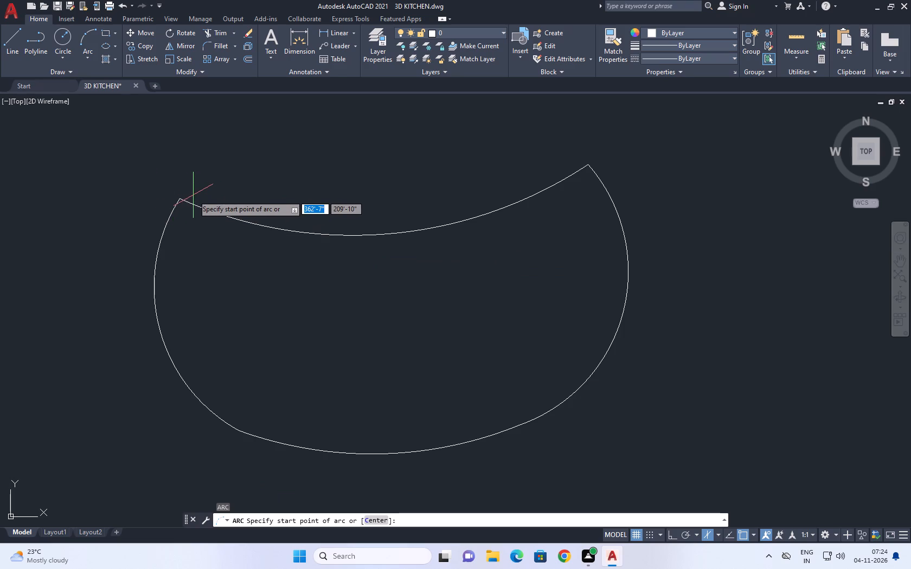
click(179, 196)
click(315, 174)
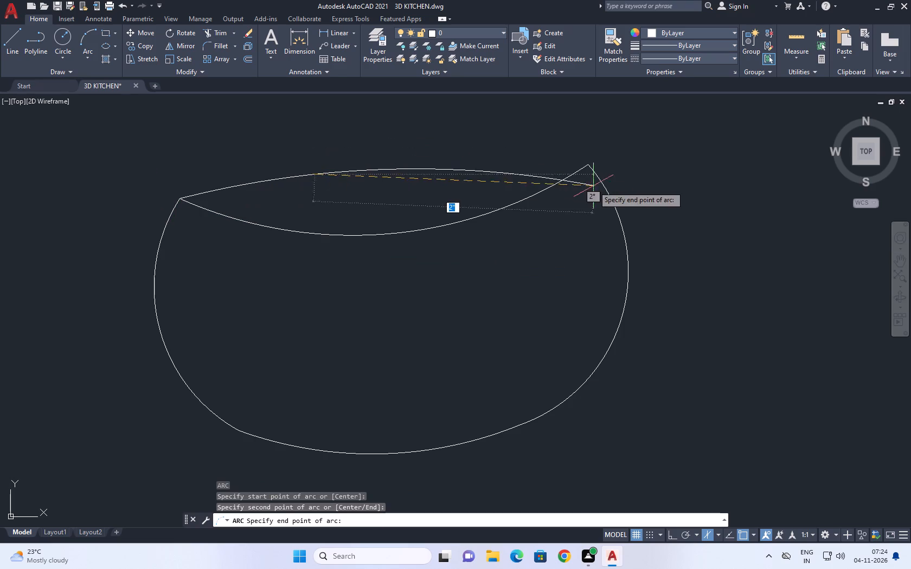
click(588, 166)
Draw a small U-shaped three-point arc on the middle shelf, to the right of the third vessel.
scroll(512, 208, down, 3)
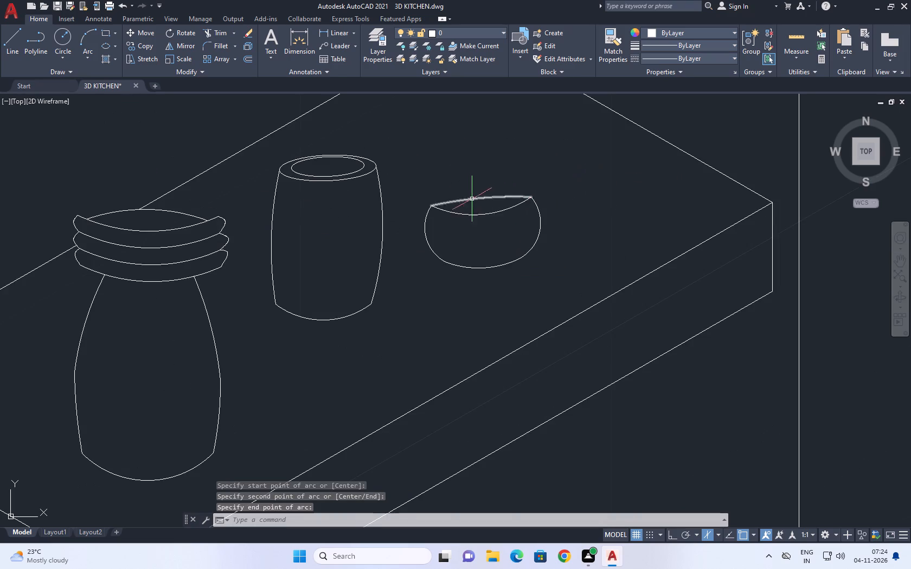
scroll(469, 225, down, 3)
middle_drag(473, 216, 393, 230)
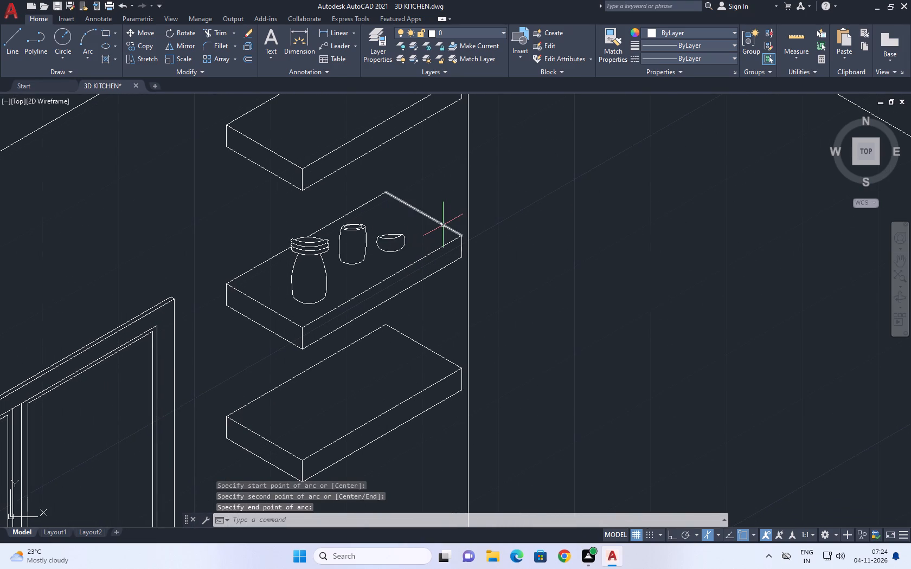
key(space)
scroll(423, 239, up, 3)
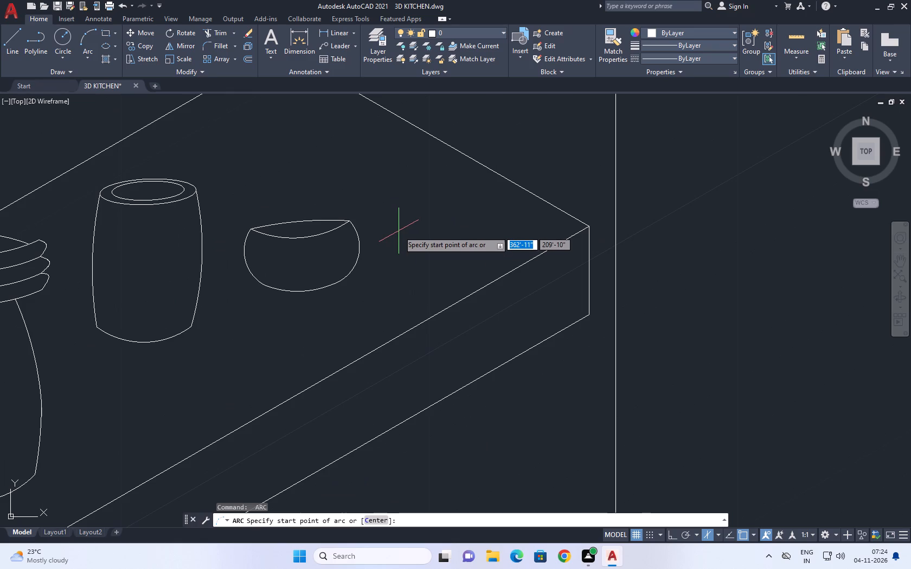
click(397, 223)
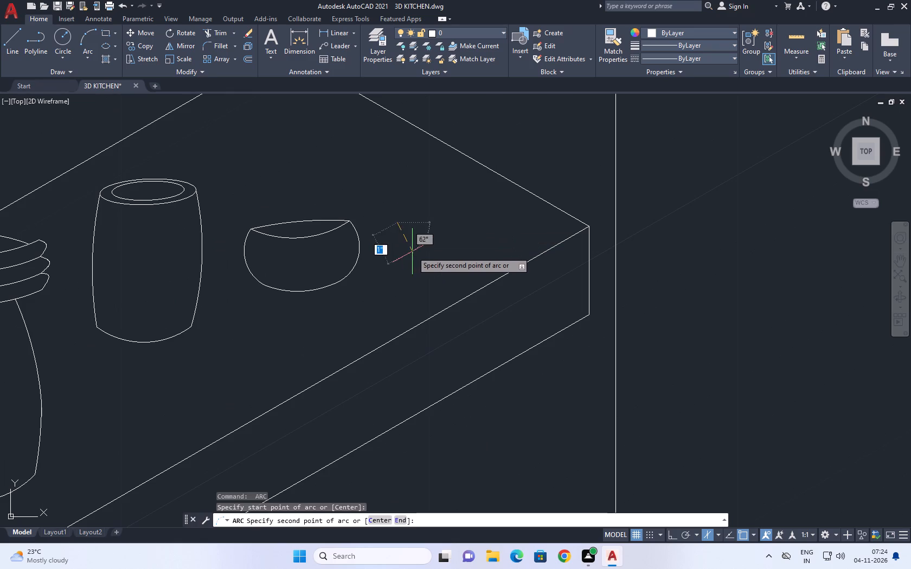
click(418, 249)
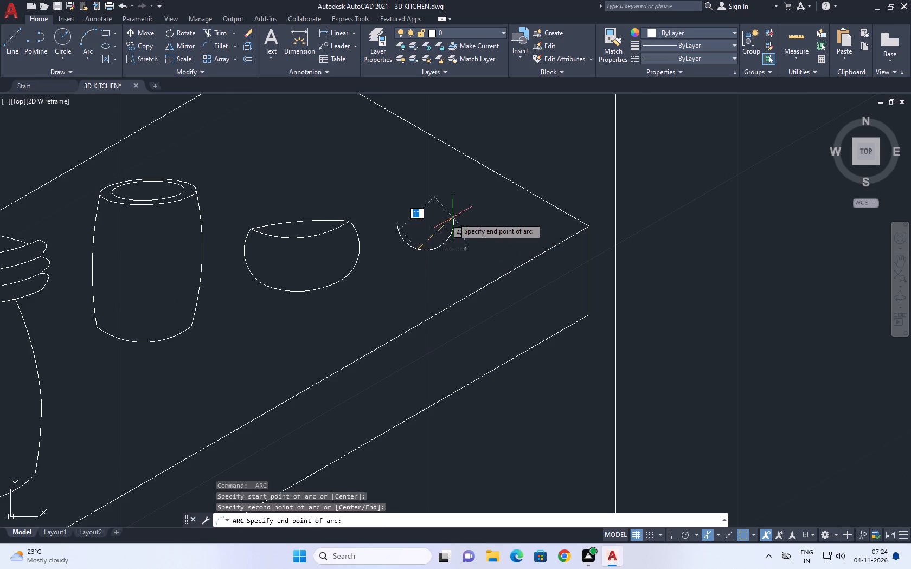
click(451, 216)
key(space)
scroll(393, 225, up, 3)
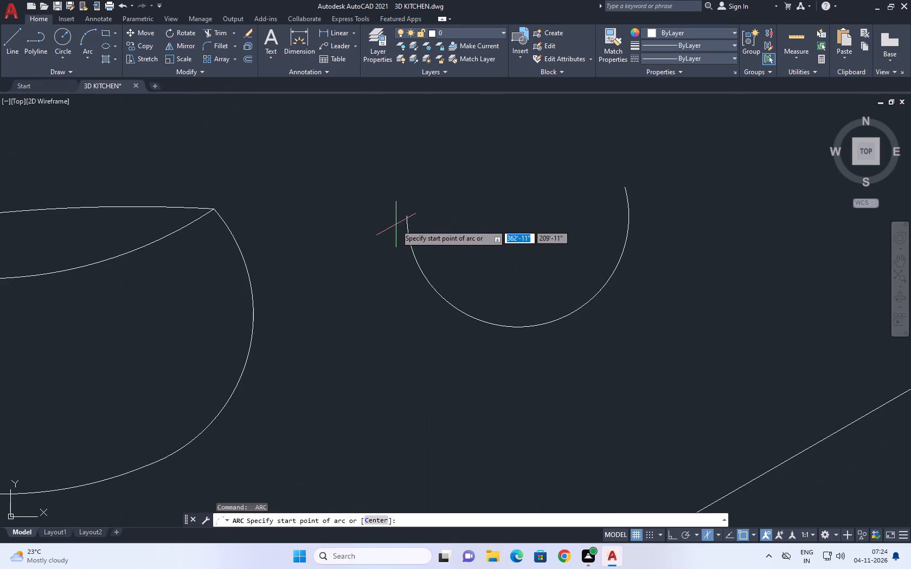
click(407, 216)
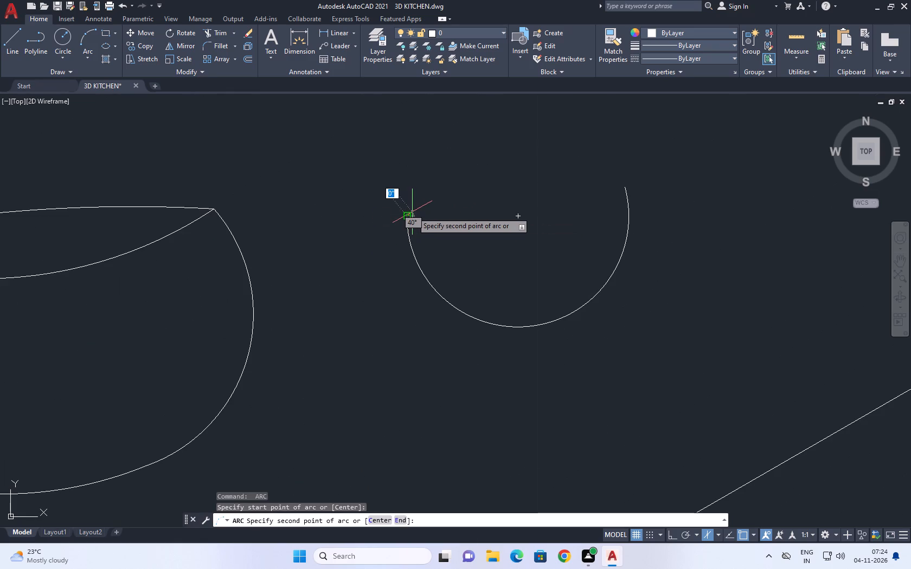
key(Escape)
Draw an ellipse as the fourth vessel's rim, its axis about 2" long between the two ends of the U-shaped arc.
click(108, 44)
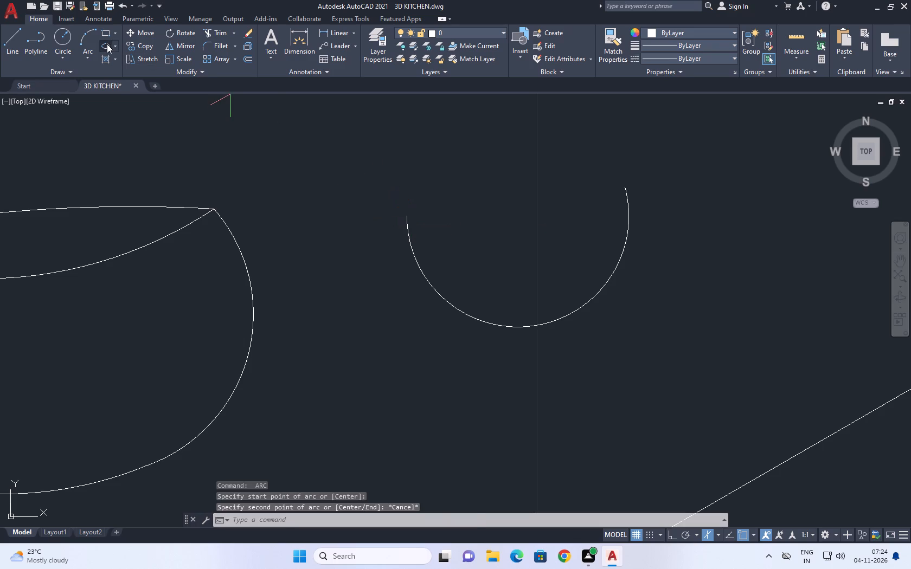
click(407, 217)
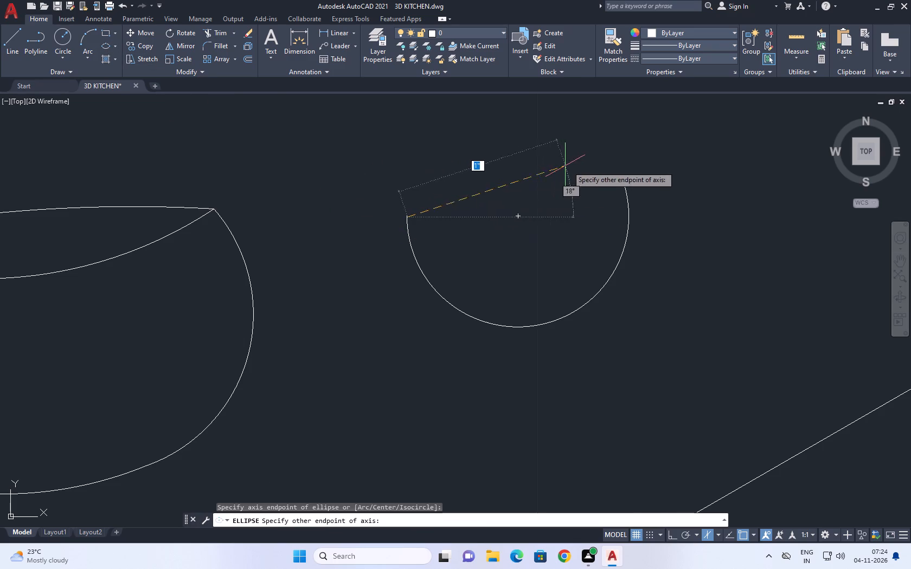
click(625, 189)
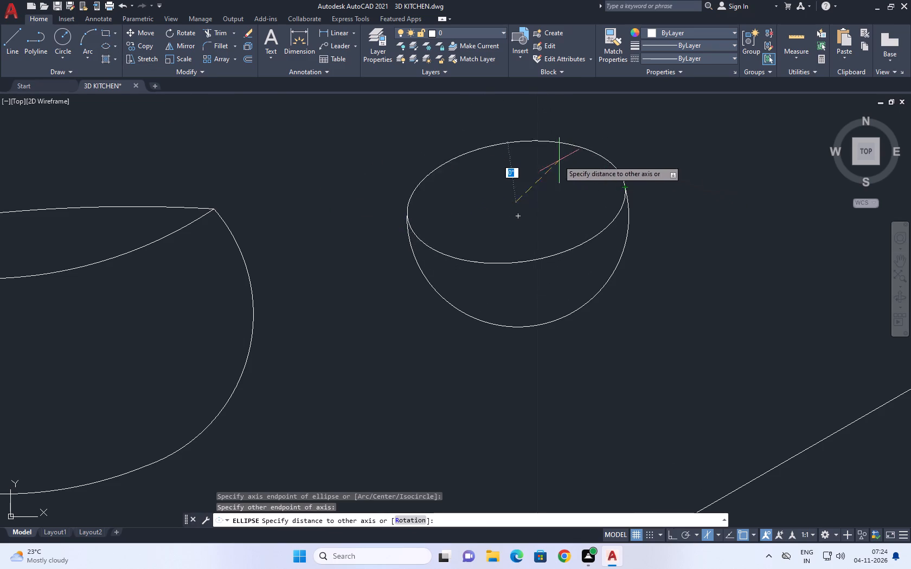
click(486, 251)
Flatten the fourth vessel's rim ellipse by stretching its lower quadrant point up toward the centre.
click(555, 269)
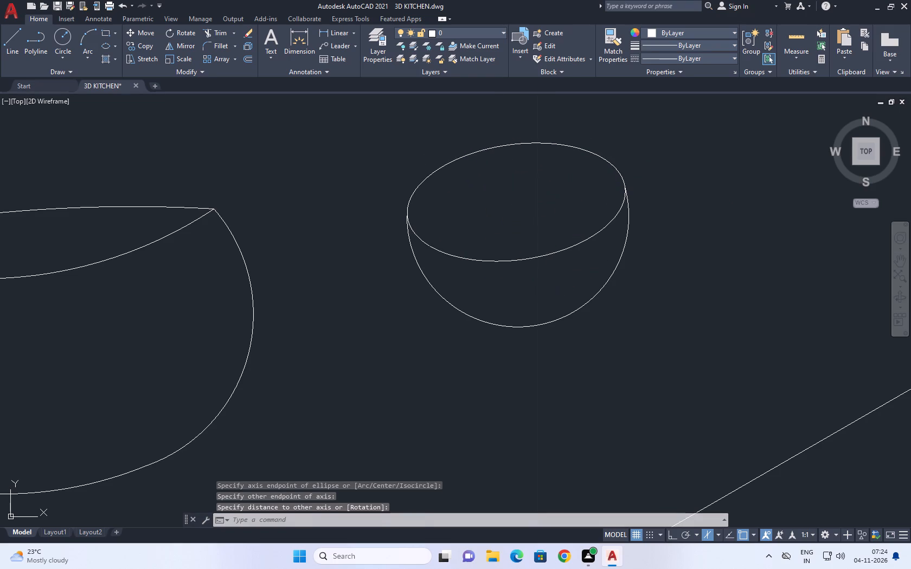
click(538, 238)
click(522, 260)
click(521, 223)
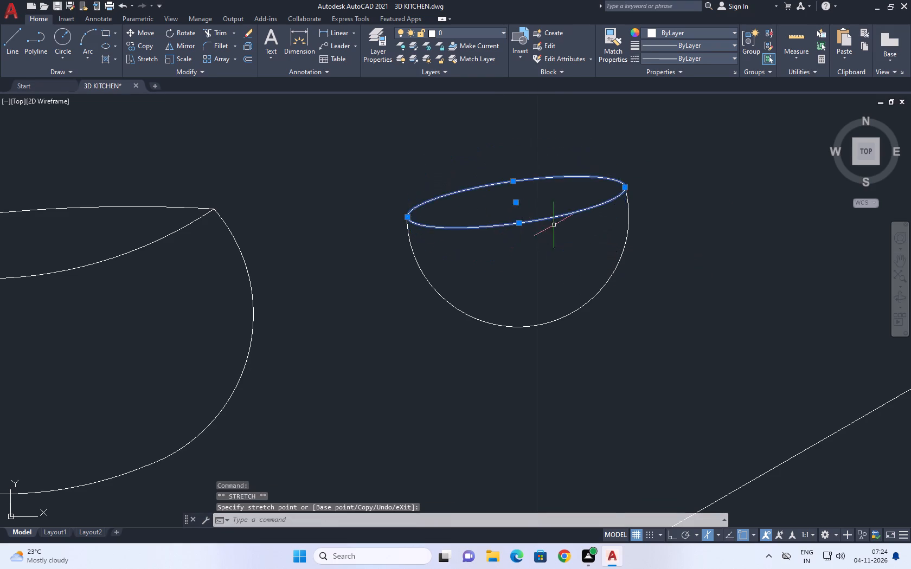
scroll(578, 216, down, 5)
key(Escape)
Draw a steep, left-bulging three-point arc near the left end of the bottom shelf as a new vessel's left side.
middle_drag(628, 230, 536, 187)
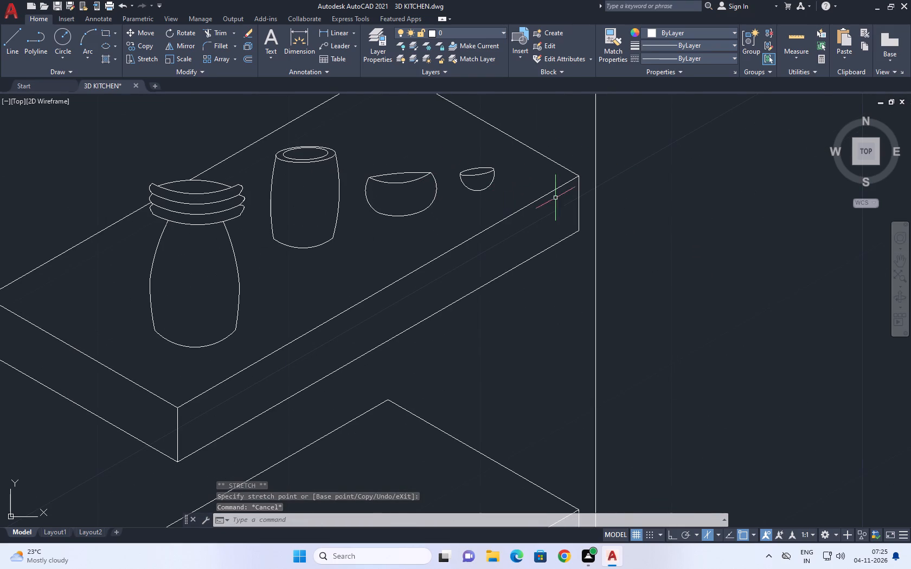
middle_drag(689, 223, 572, 246)
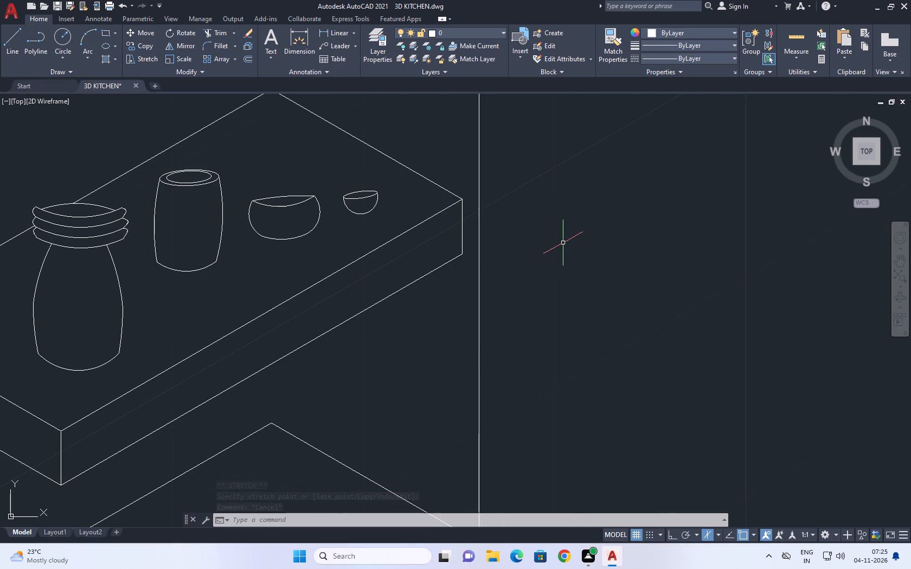
middle_drag(489, 228, 487, 241)
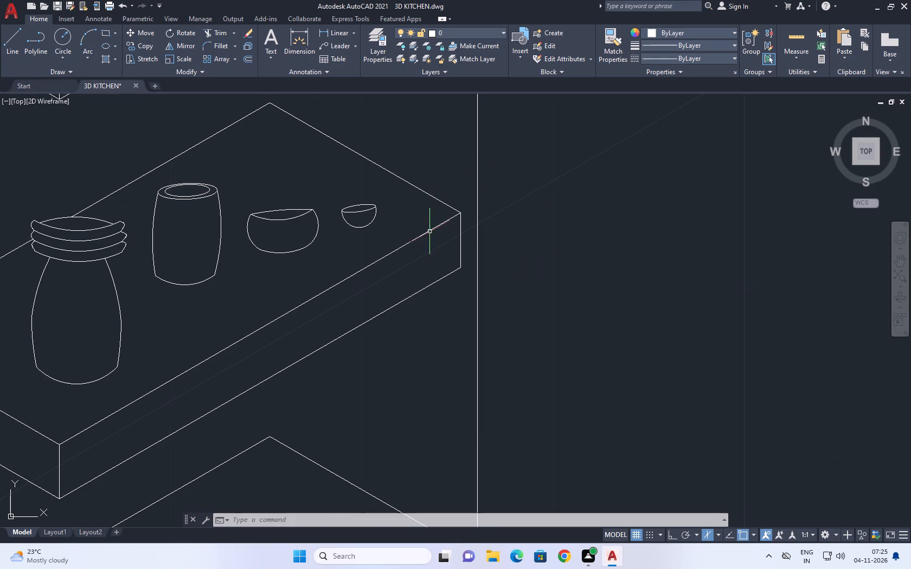
scroll(465, 267, down, 1)
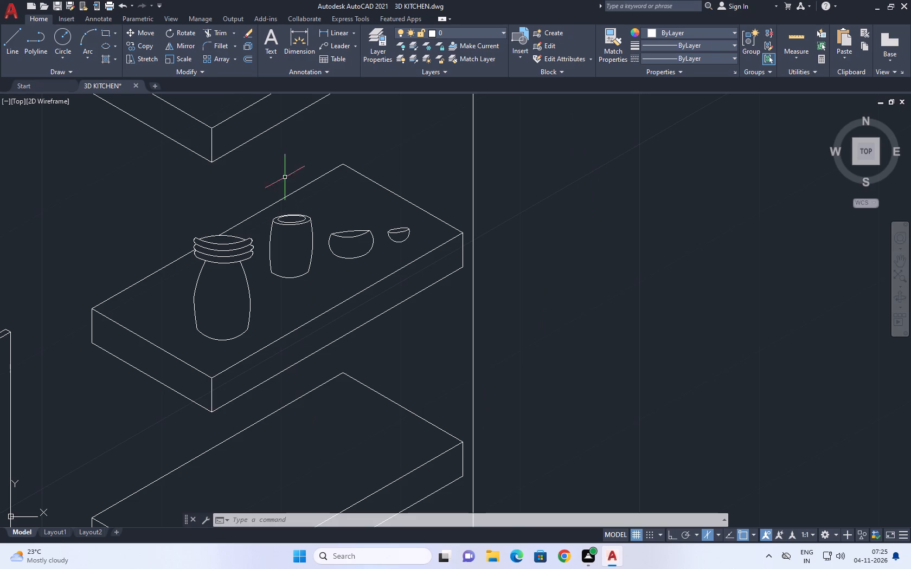
middle_drag(327, 236, 403, 258)
scroll(437, 327, down, 1)
middle_drag(383, 318, 413, 209)
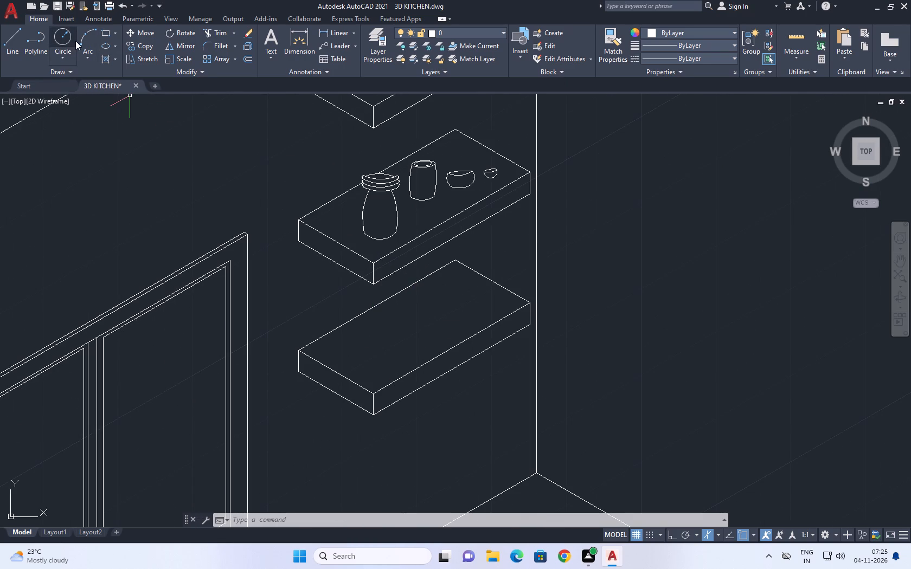
click(93, 36)
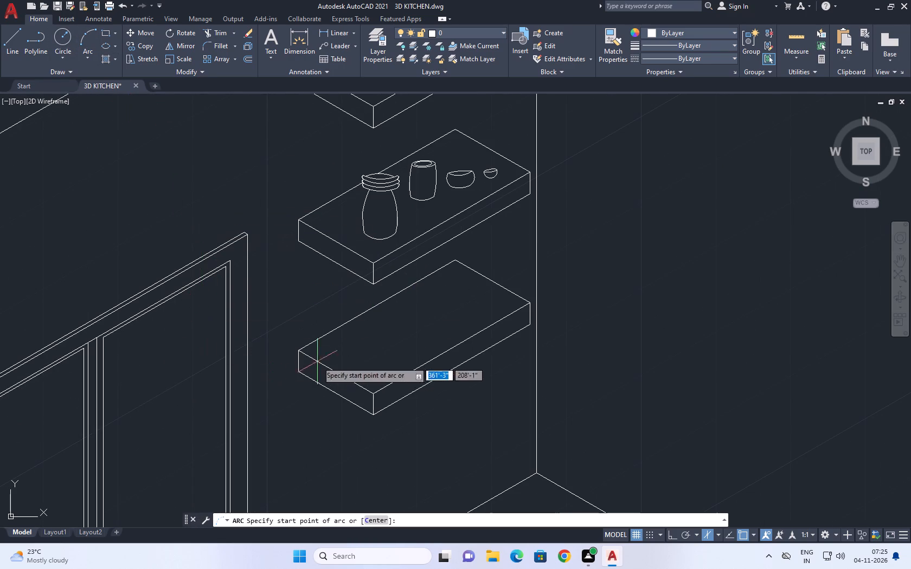
scroll(346, 354, up, 3)
click(355, 371)
click(333, 317)
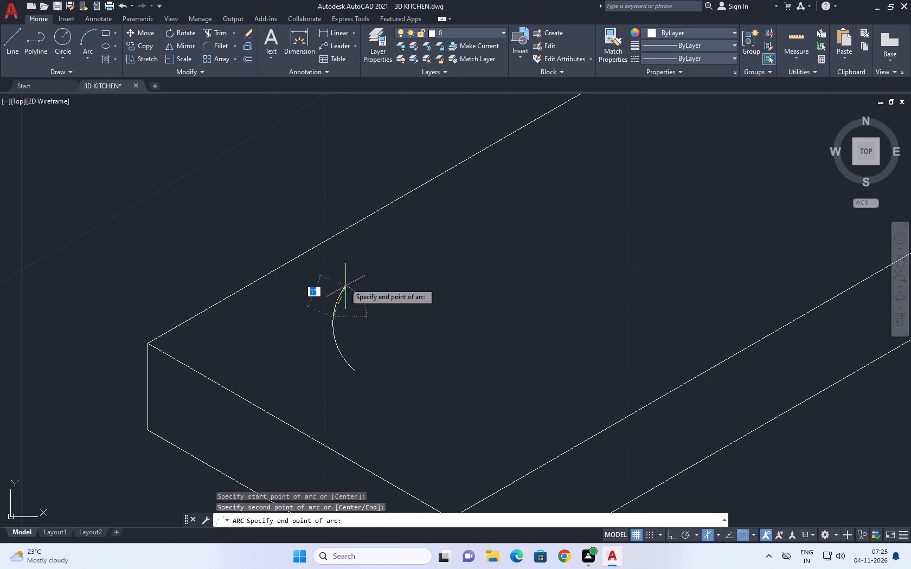
click(315, 210)
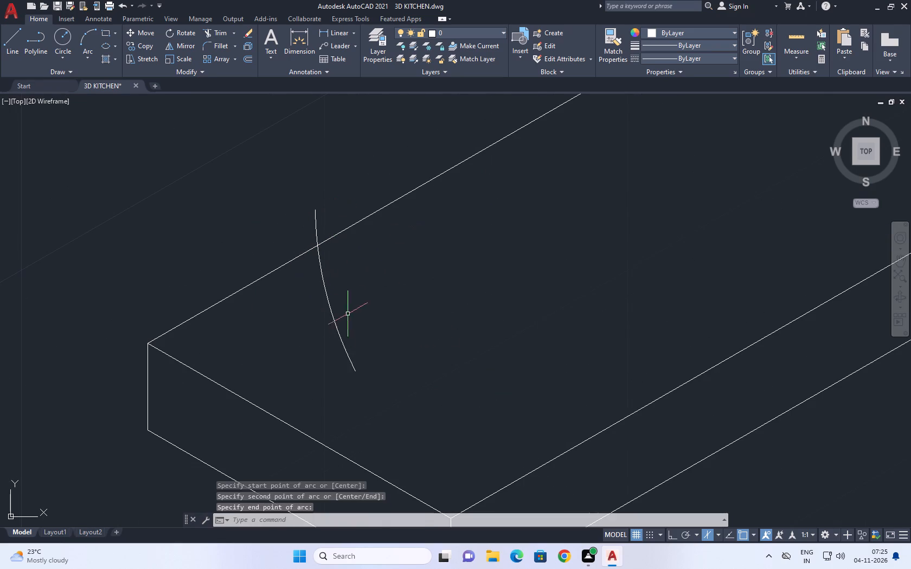
Move the new arc down and to the right so it lies fully within the bottom shelf's top surface.
click(354, 335)
click(318, 357)
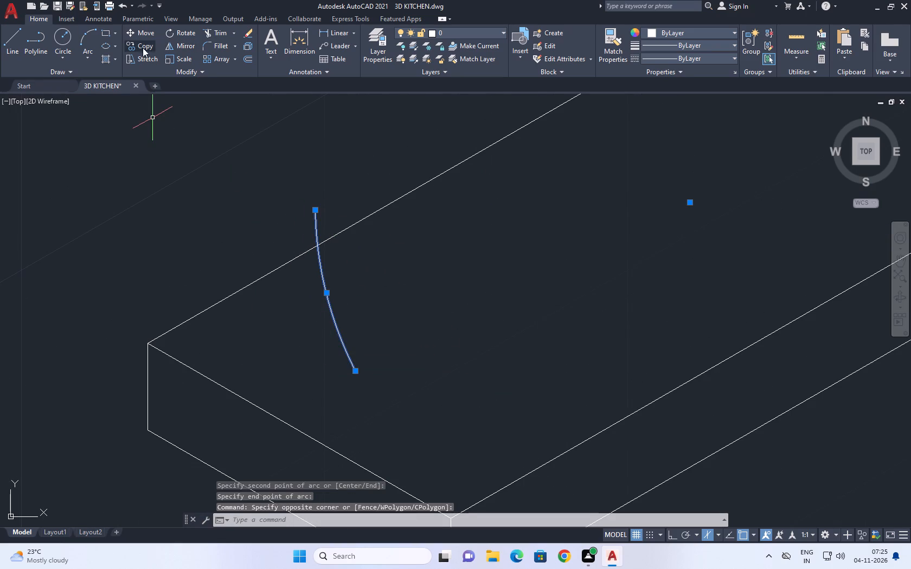
click(146, 32)
click(324, 365)
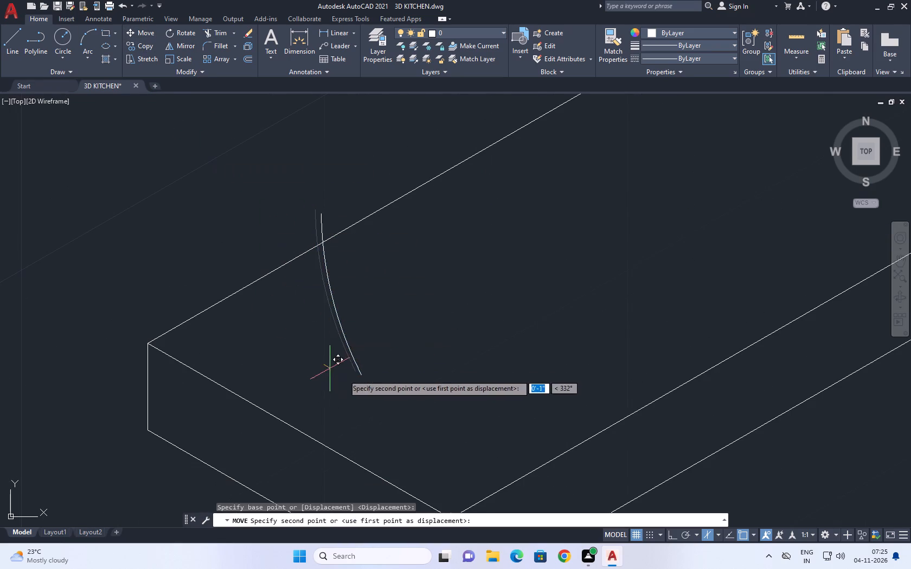
click(375, 402)
drag(413, 364, 406, 365)
click(364, 369)
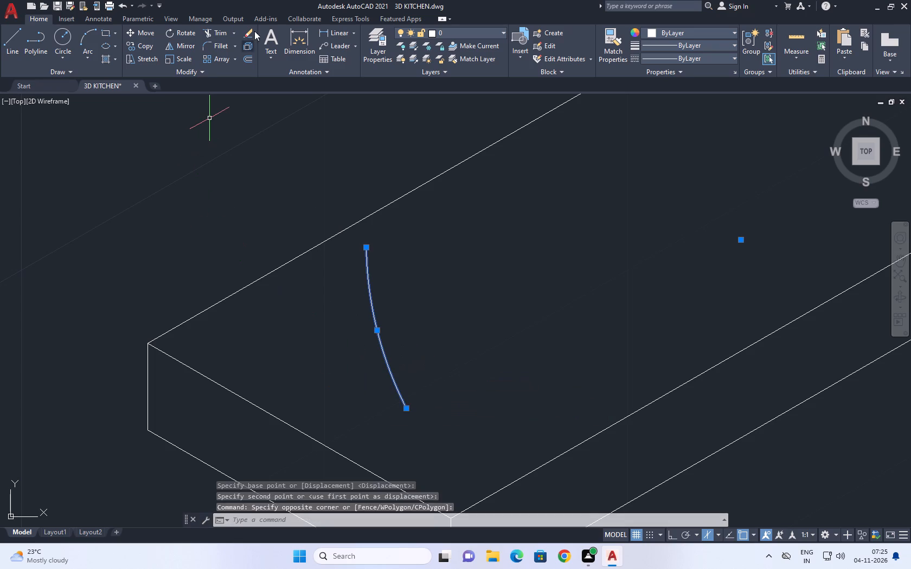
Draw a right-bulging three-point arc on the bottom shelf, to the right of the first arc, as the vessel's right side.
click(91, 36)
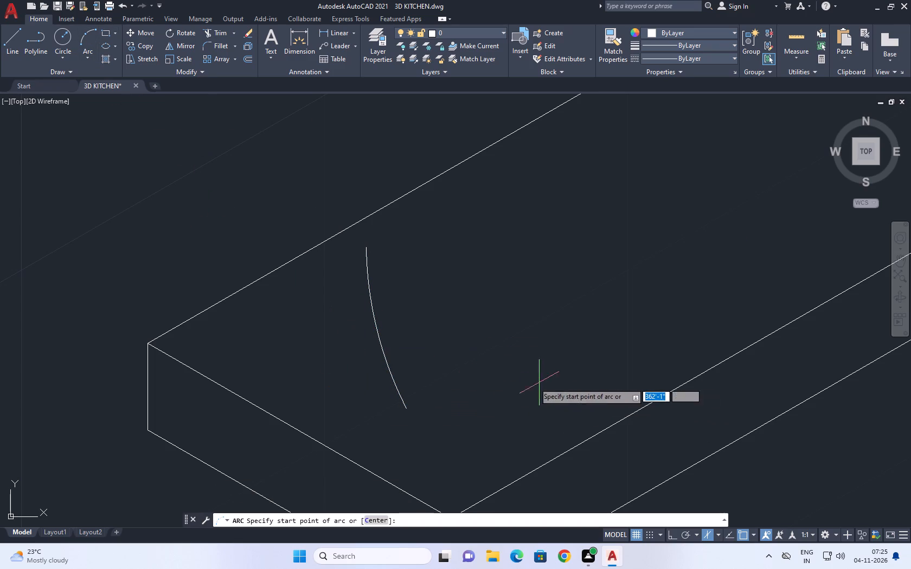
click(493, 396)
click(508, 345)
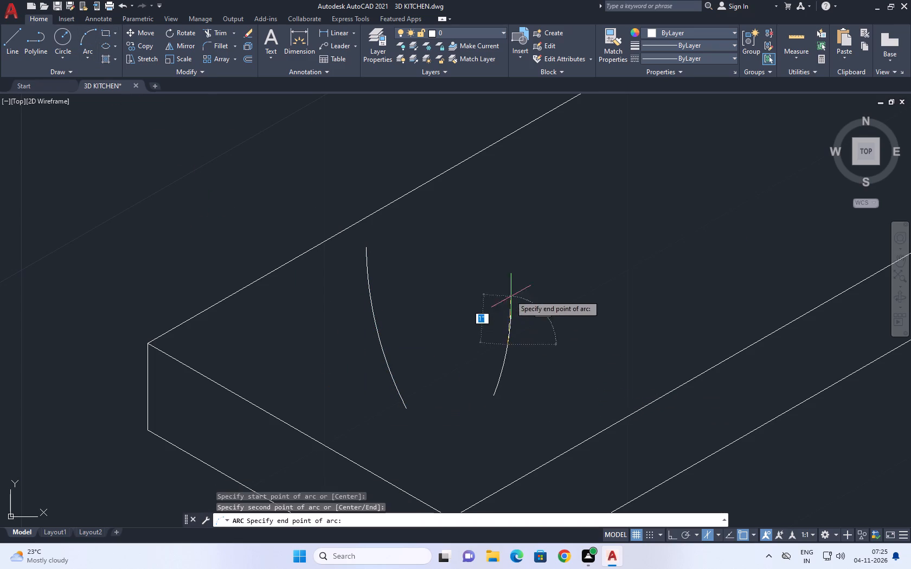
click(495, 262)
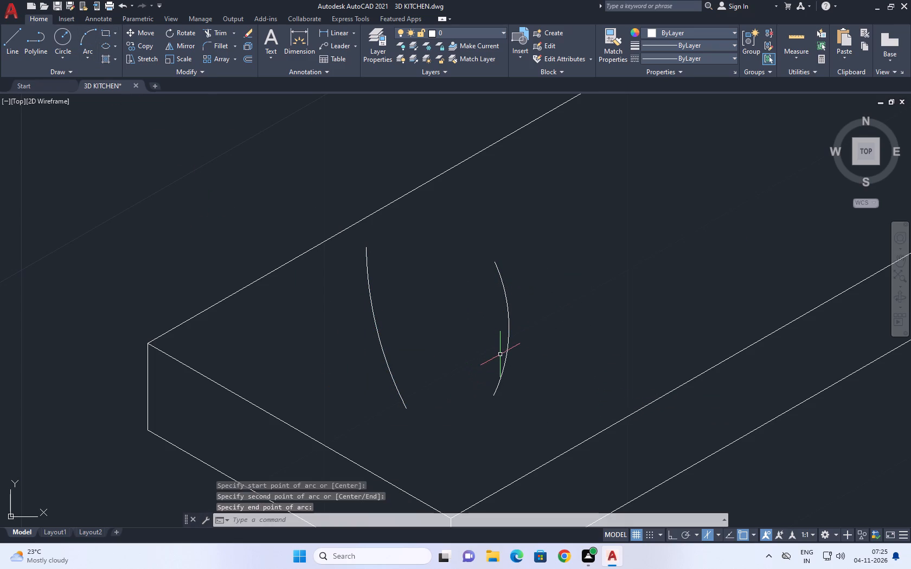